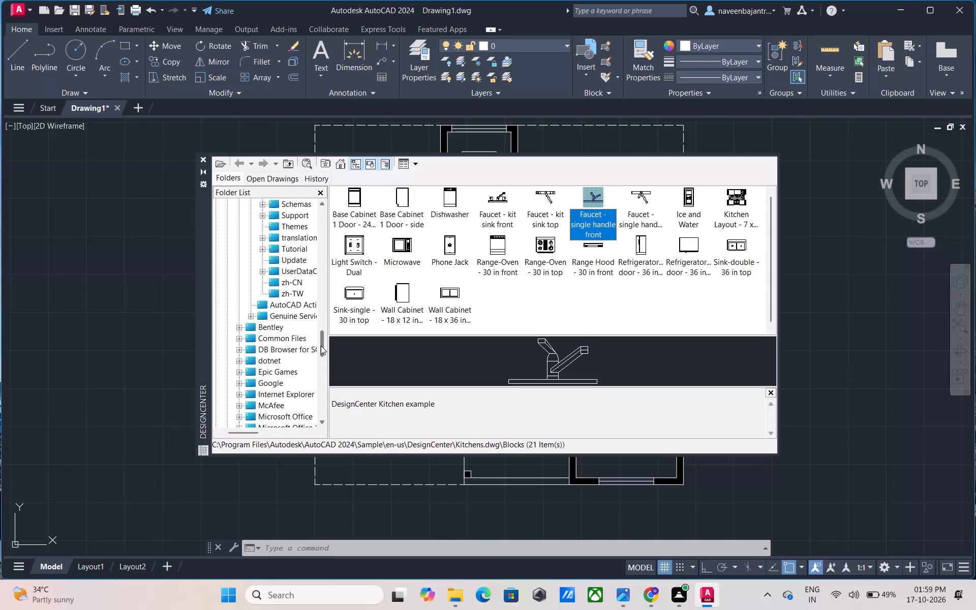
Preview the Kitchens.dwg blocks from Faucet - single handle top to Kitchen Layout - 7 x 8 ft, then back to Base Cabinet 1 Door - 24 in front.
key("Right")
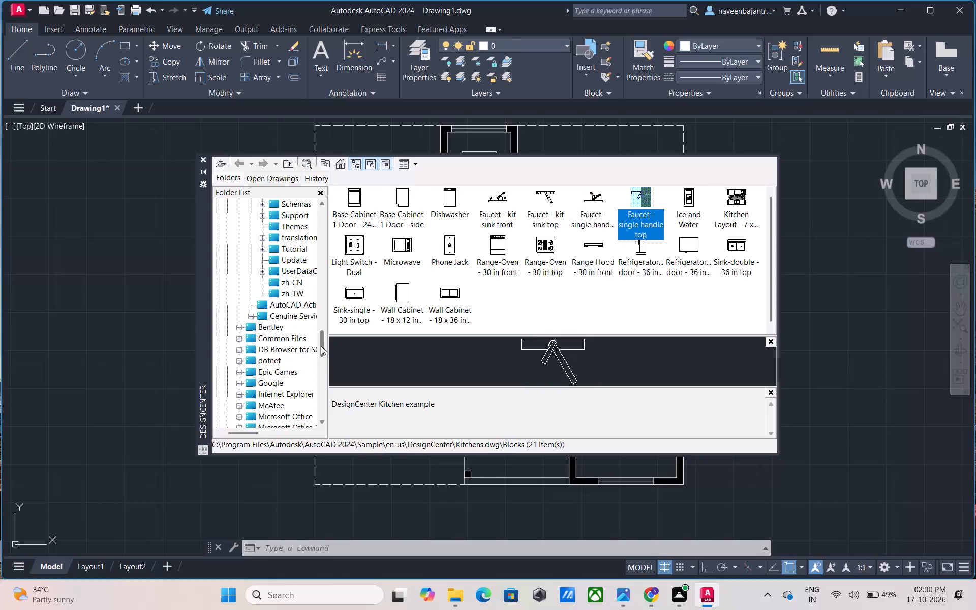
key("Right")
key("Right")
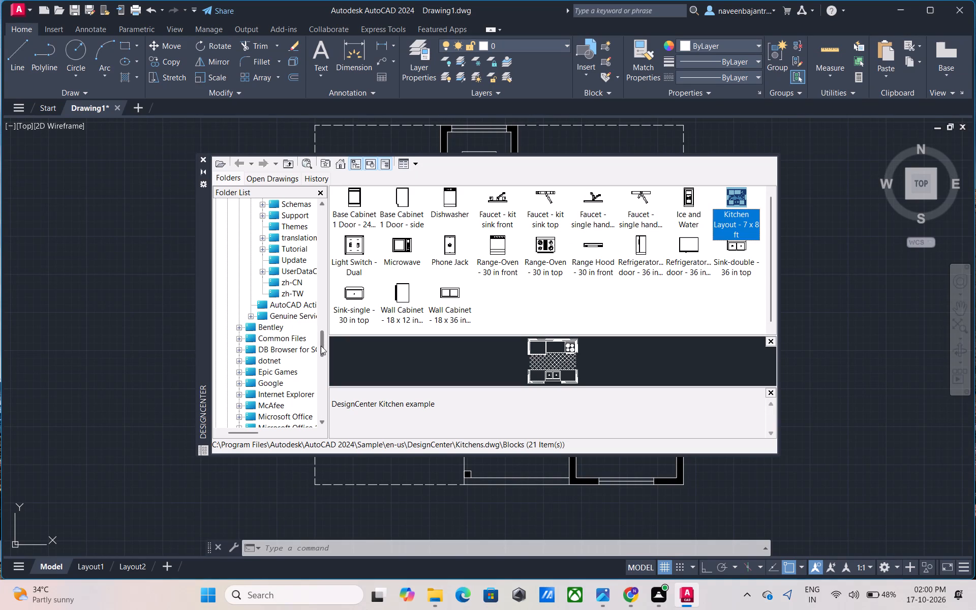
key("Left")
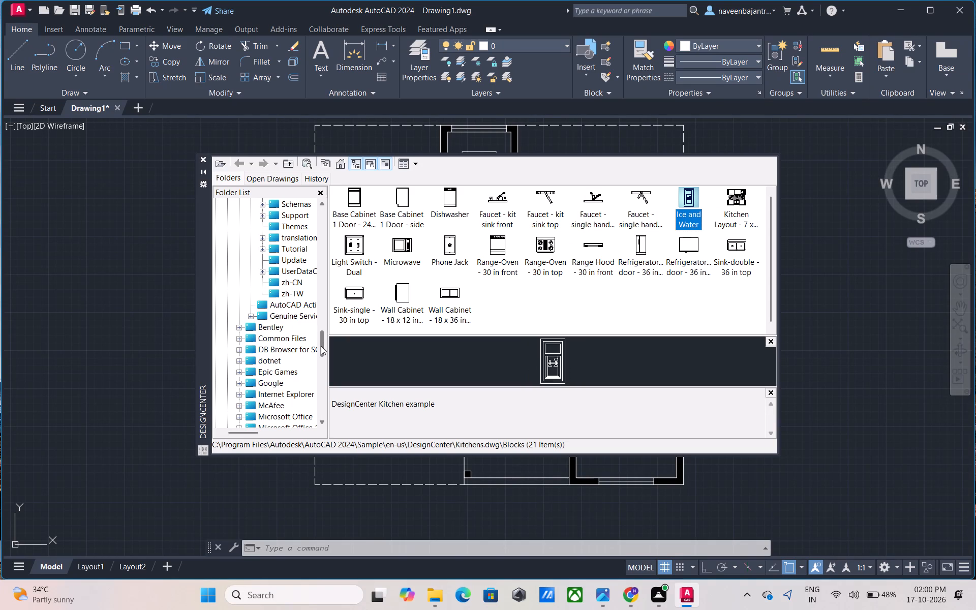
key("Left")
key("Left")
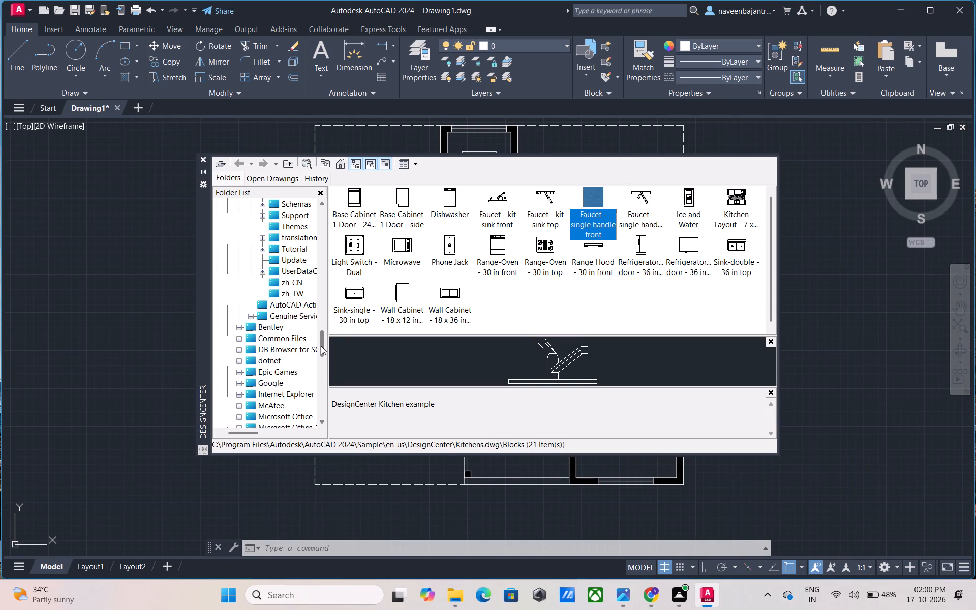
key("Left")
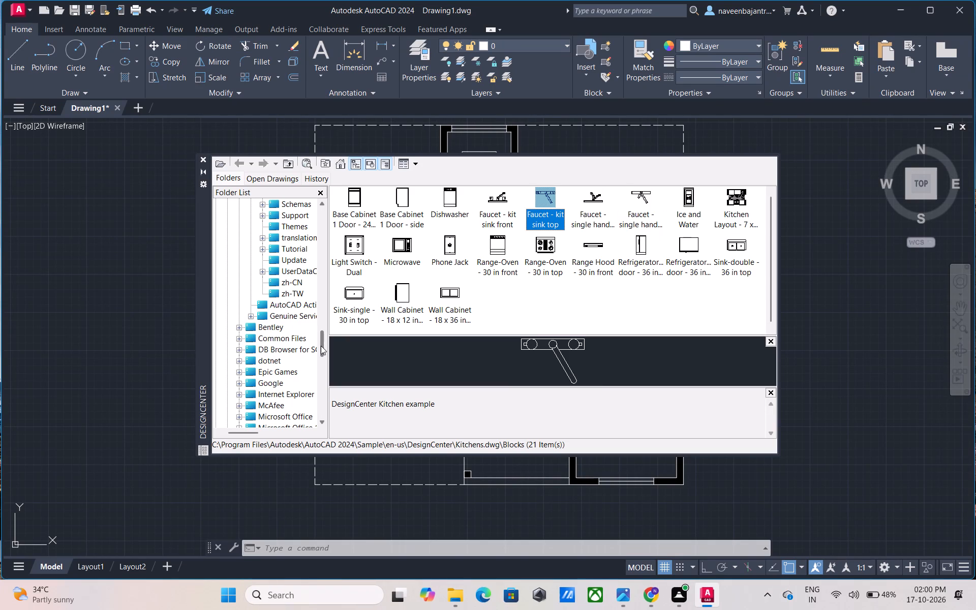
key("Left")
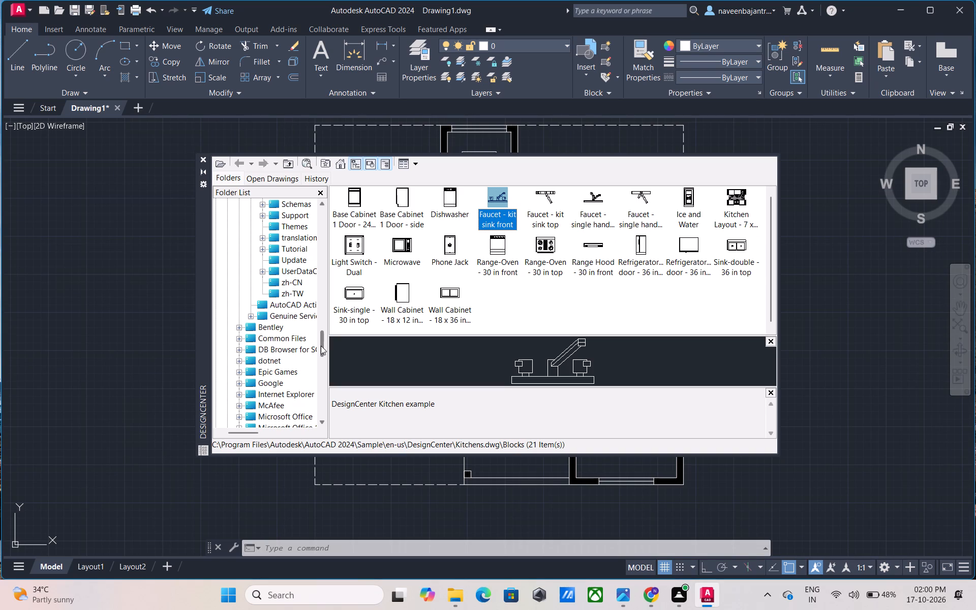
key("Left")
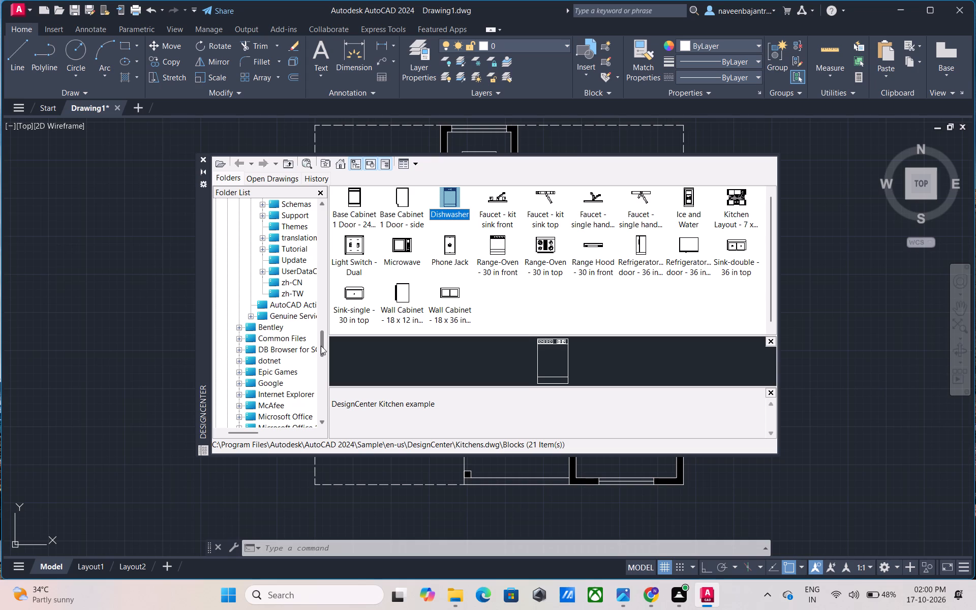
key("Left")
key("Left")
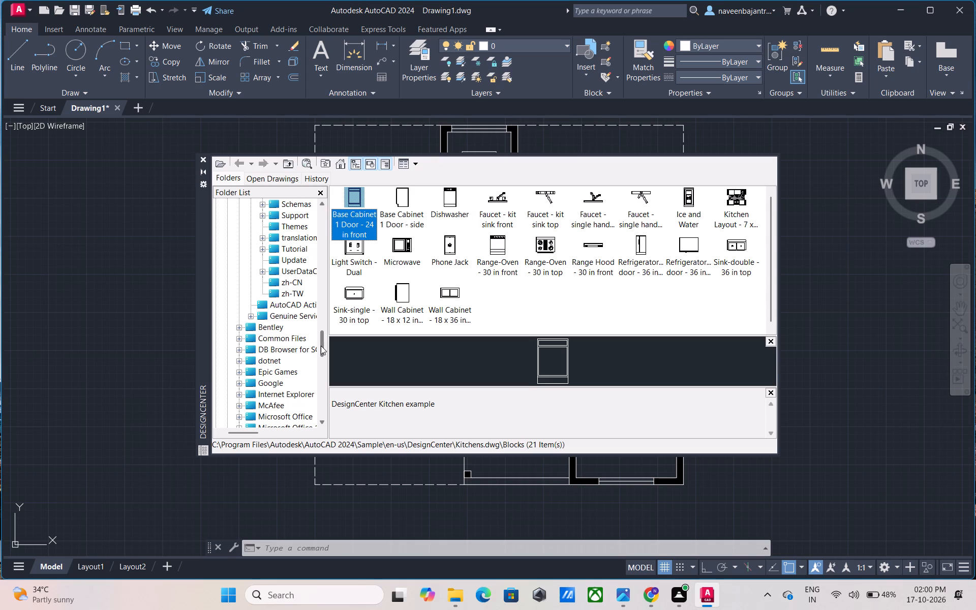
Preview the second row of Kitchens.dwg blocks one after another, from Light Switch - Dual to Sink-double - 36 in top.
key("Down")
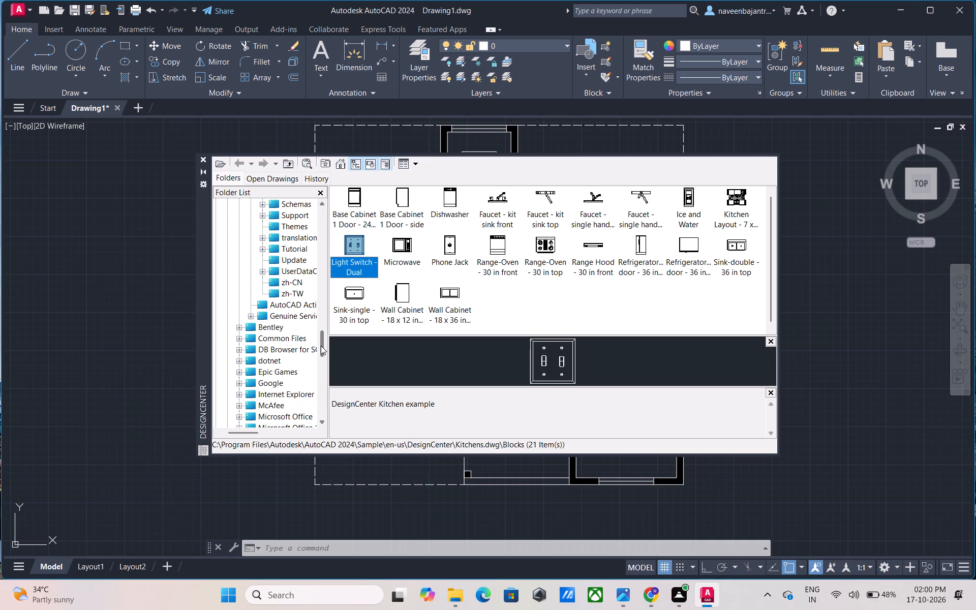
key("Right")
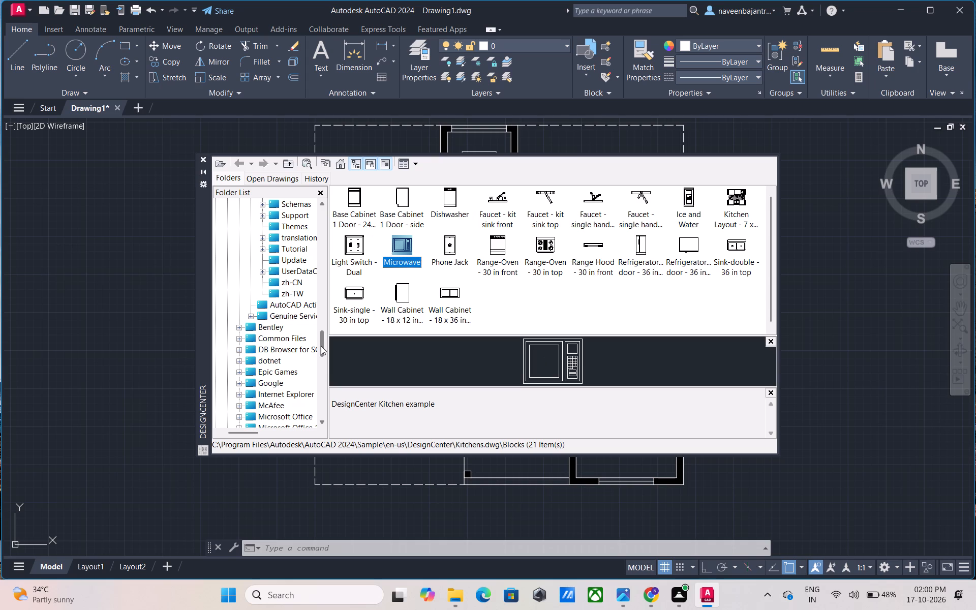
key("Right")
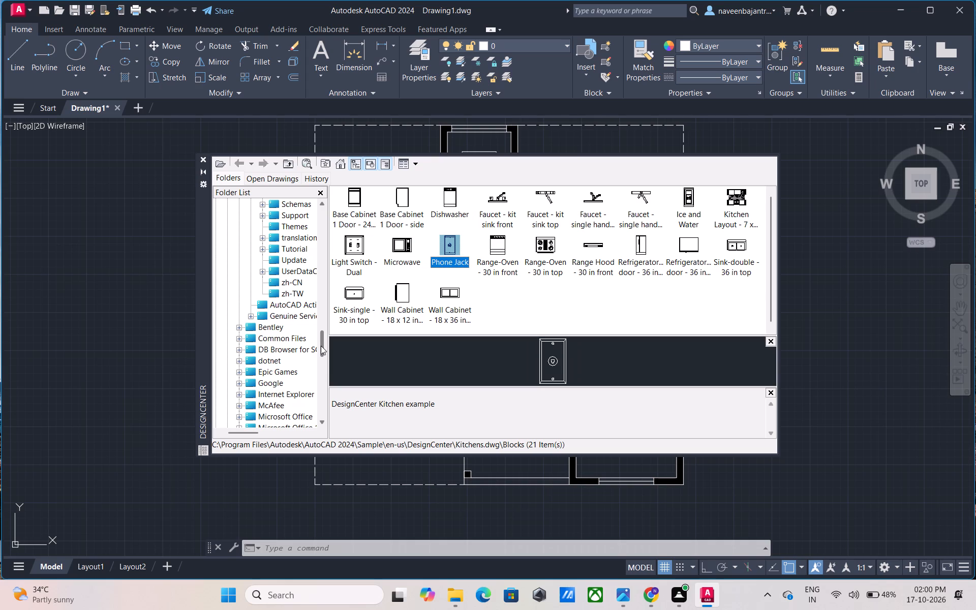
key("Right")
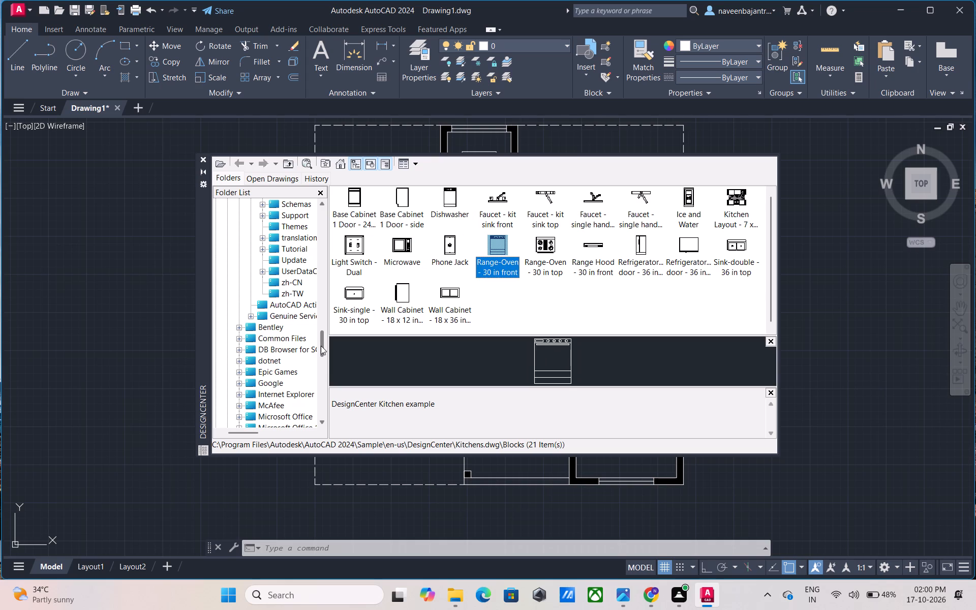
key("Right")
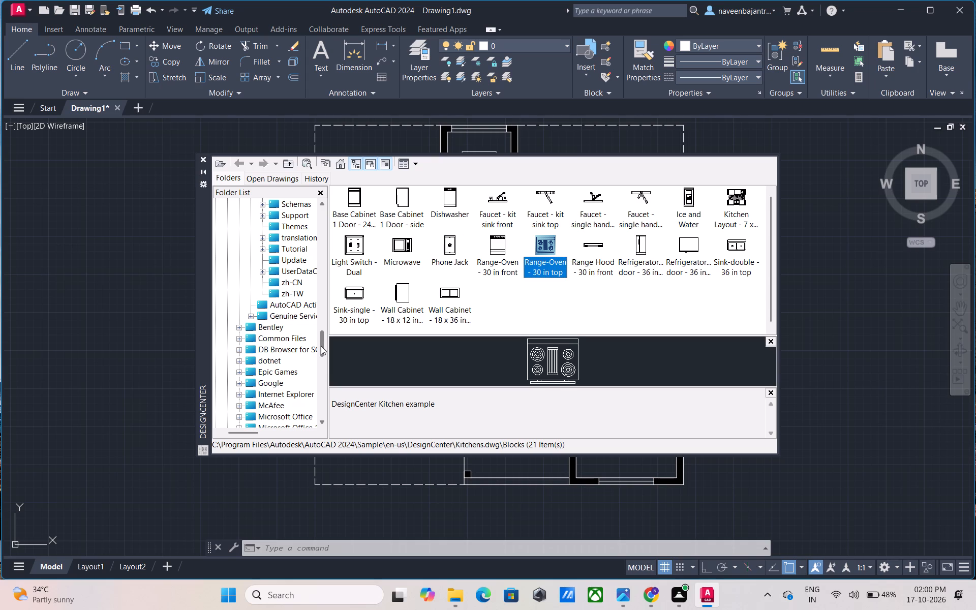
key("Right")
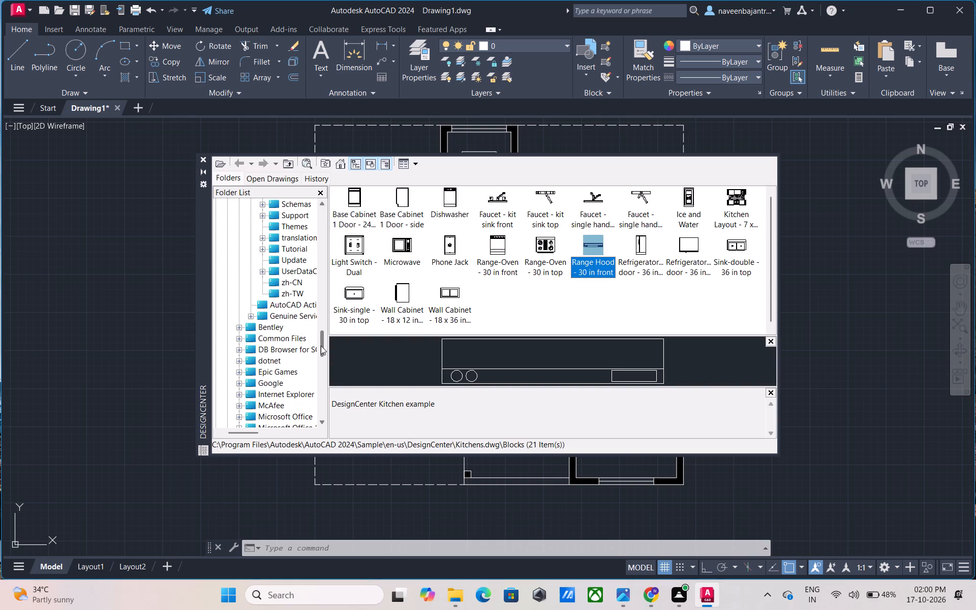
key("Right")
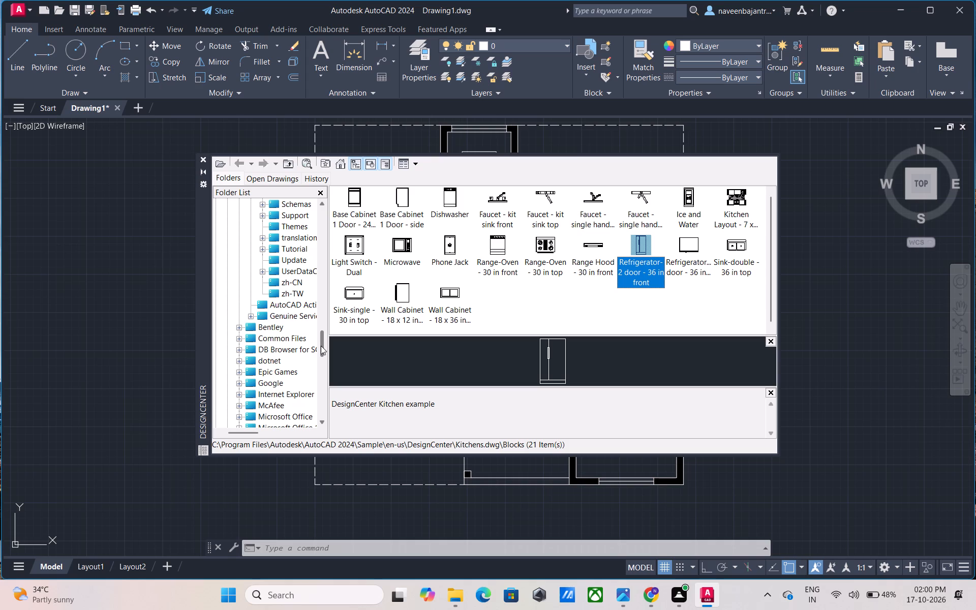
key("Right")
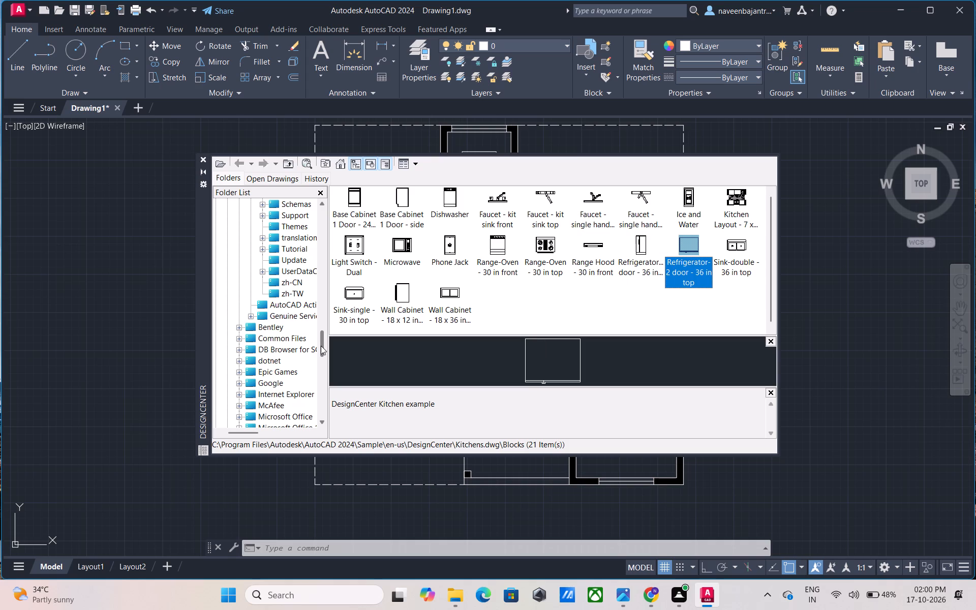
key("Right")
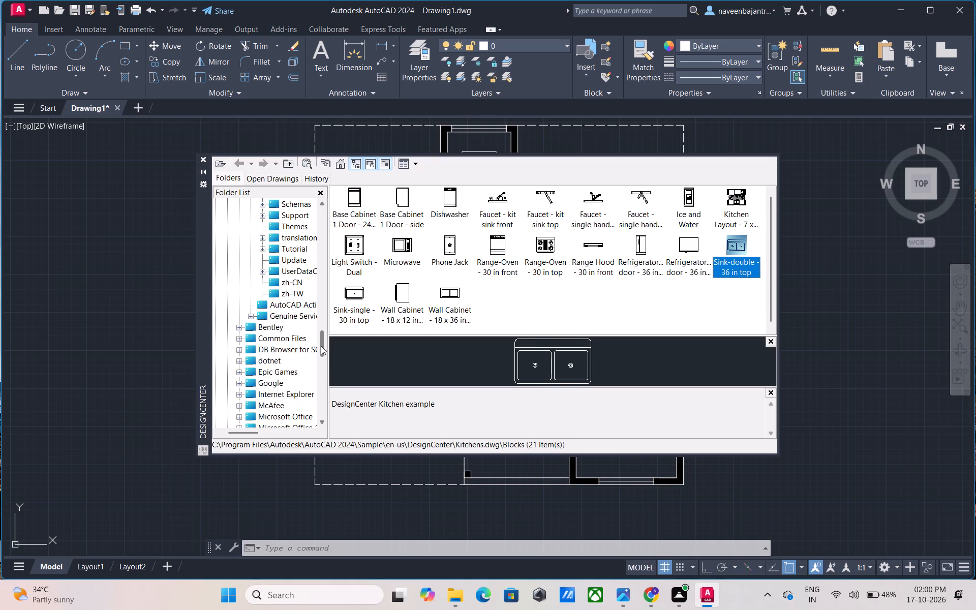
Preview Kitchen Layout - 7 x 8 ft and Ice and Water again, and compare the single handle and kit sink faucet blocks.
key("Up")
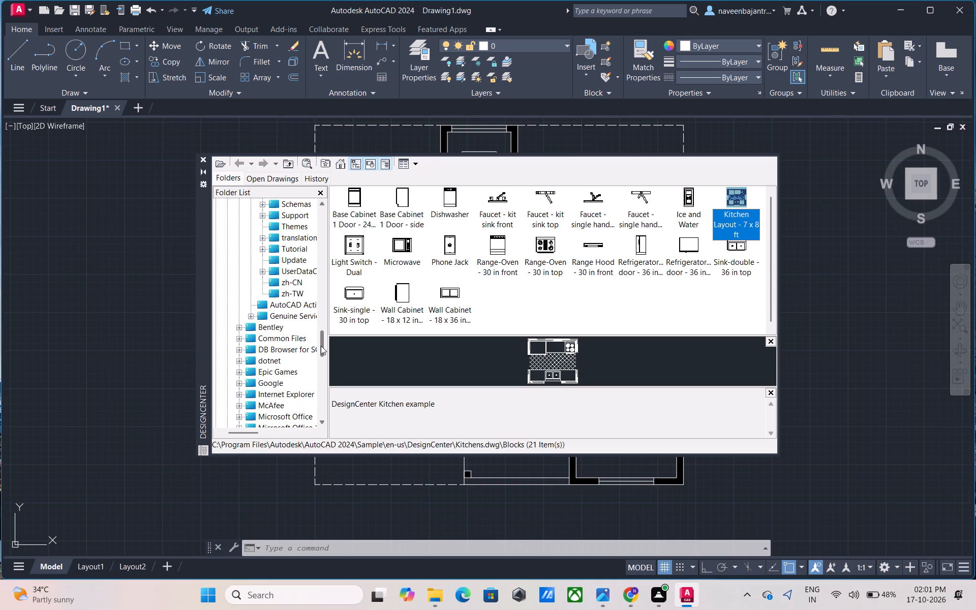
key("Left")
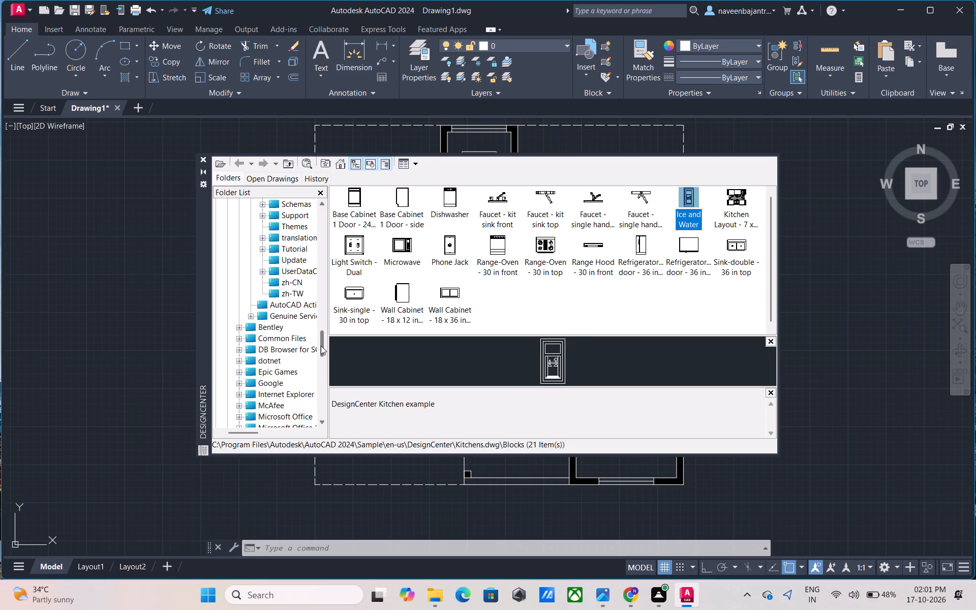
key("Left")
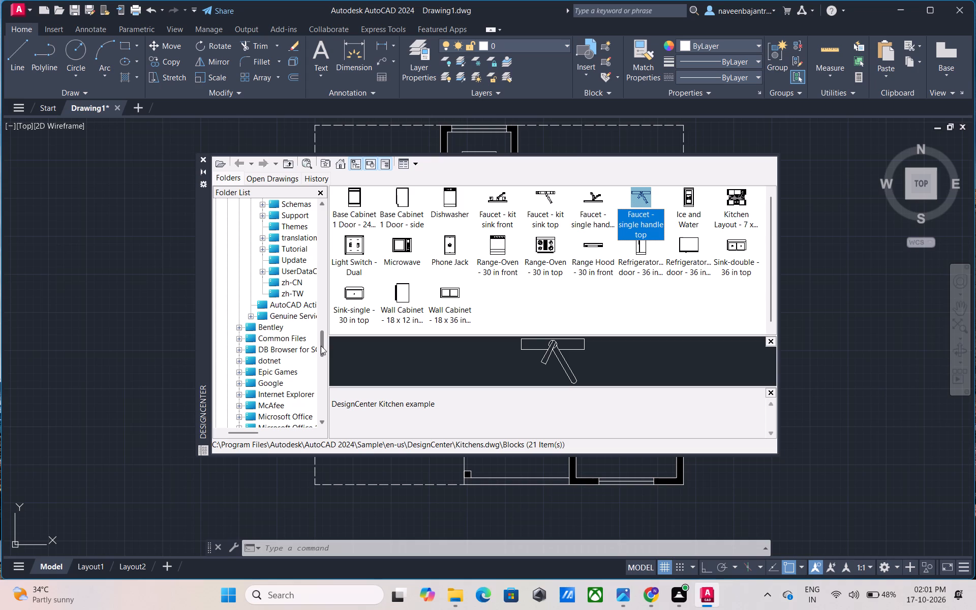
key("Left")
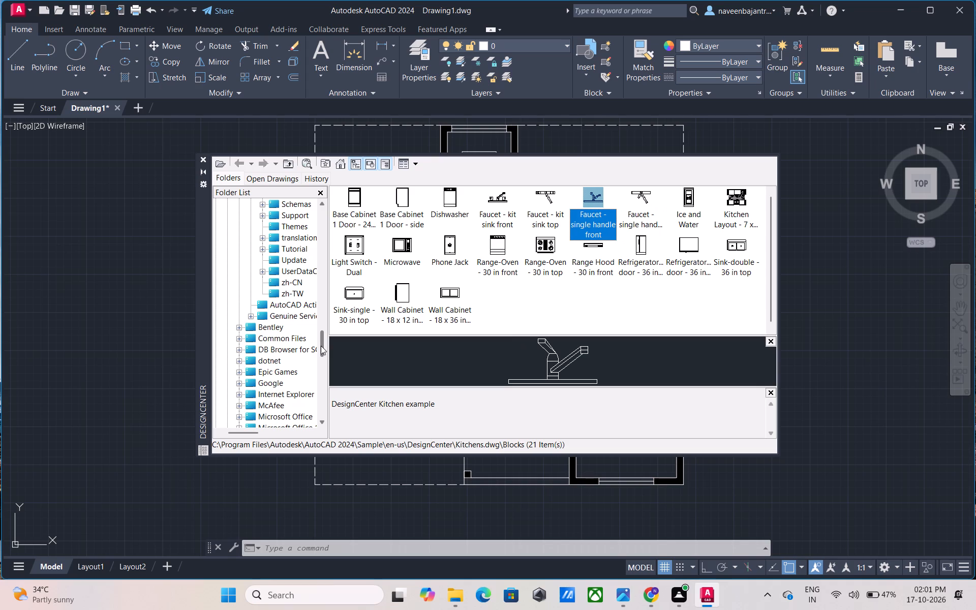
key("Left")
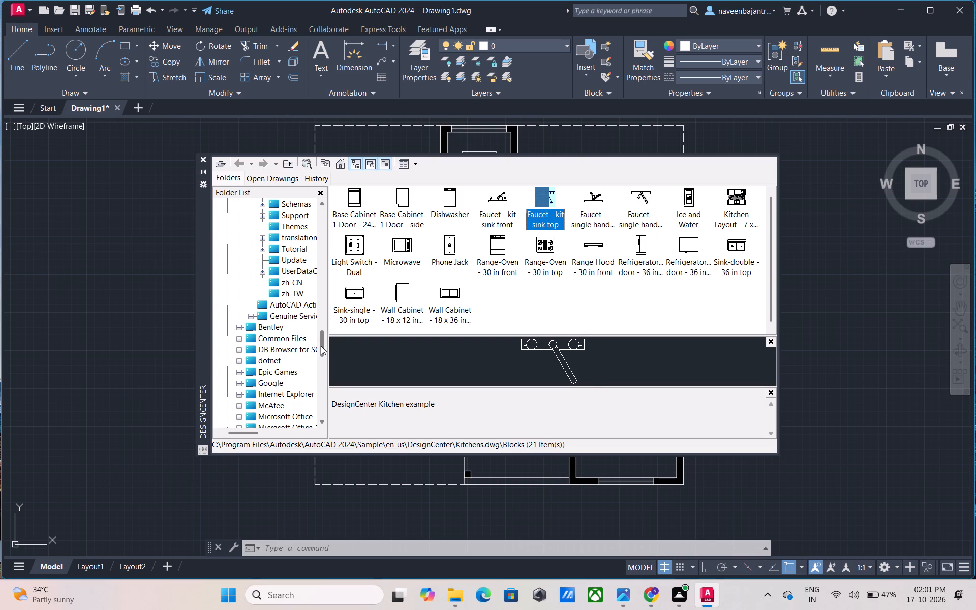
key("Left")
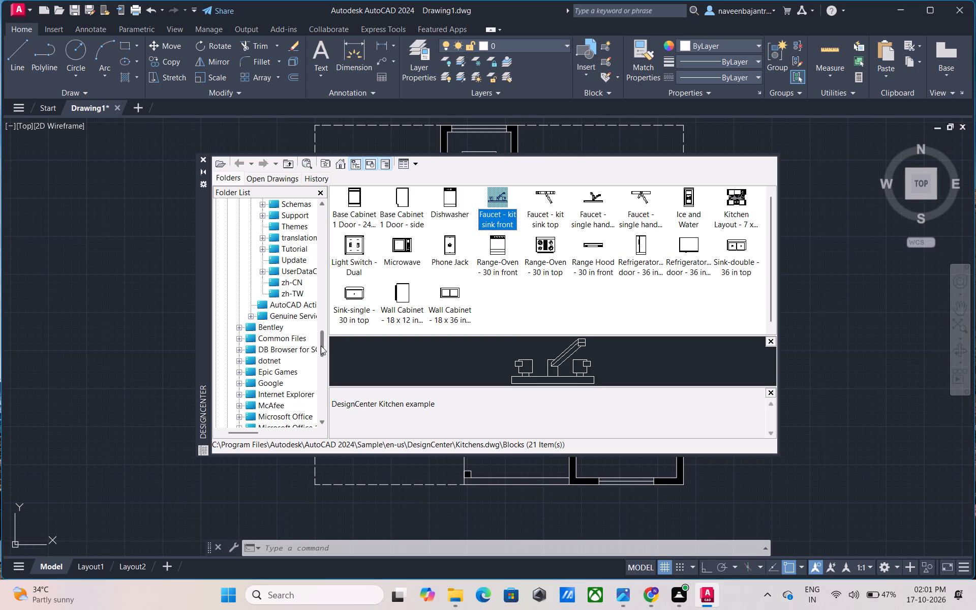
key("Right")
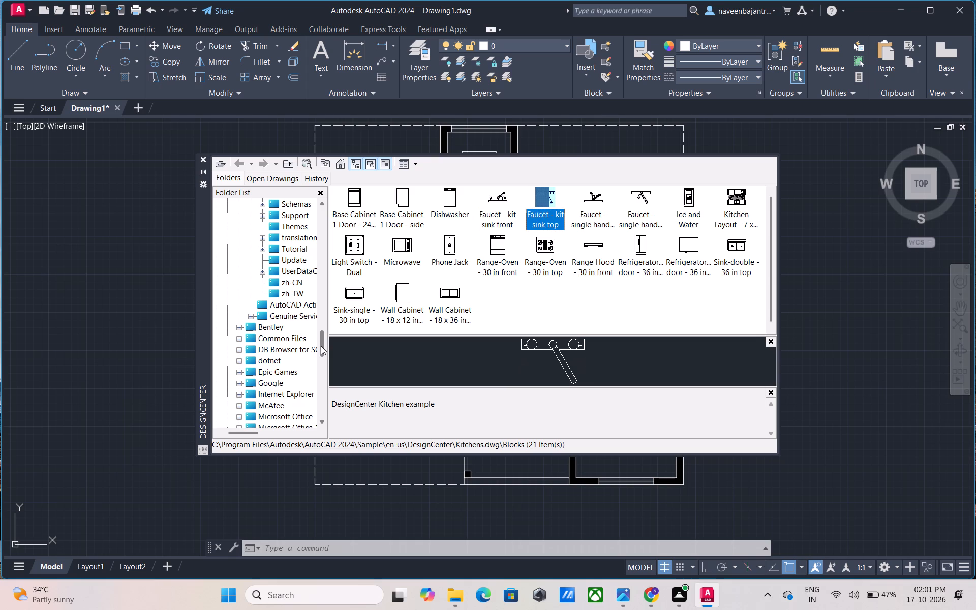
key("Right")
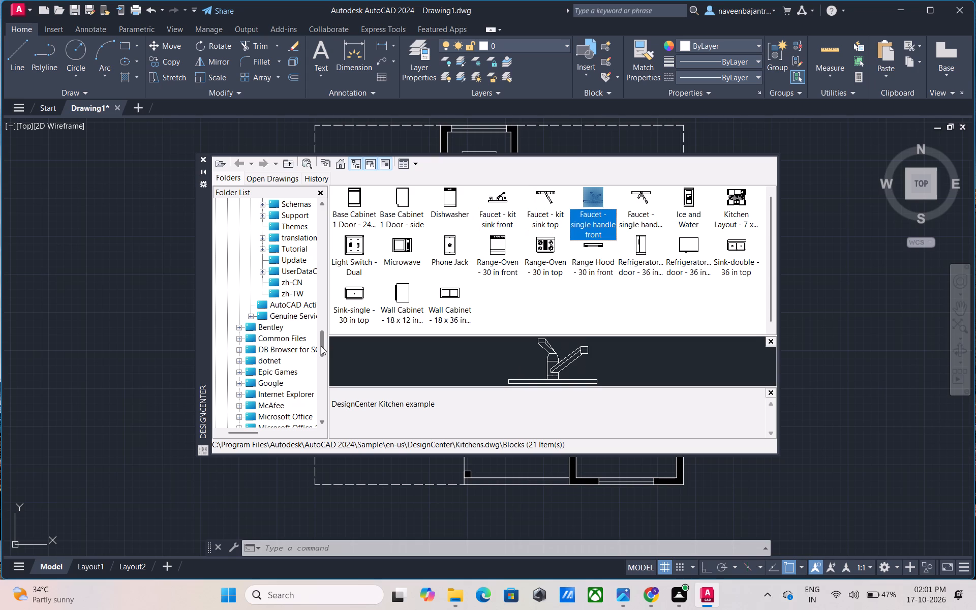
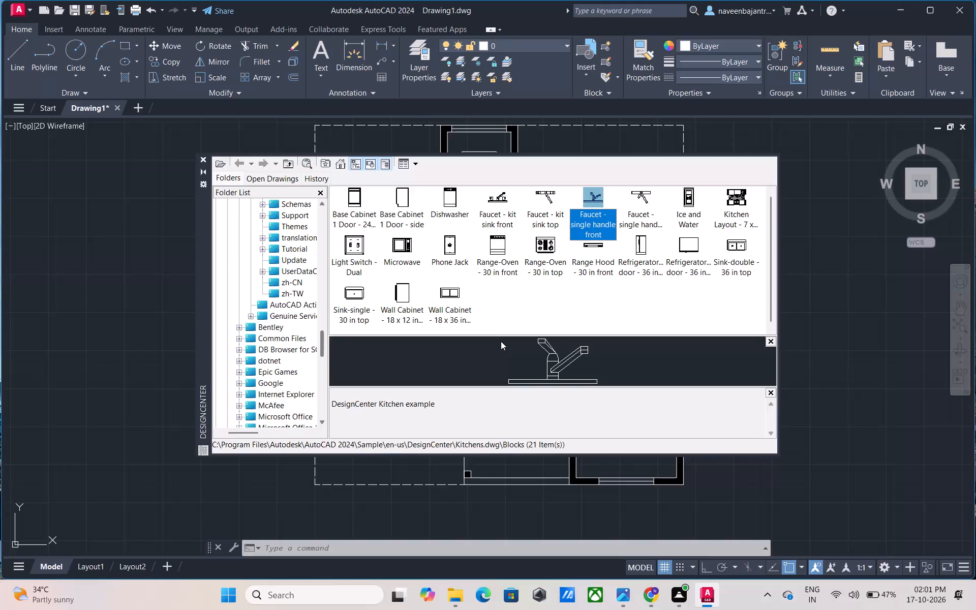
Preview the Kitchens.dwg blocks from Faucet - single handle top to Kitchen Layout - 7 x 8 ft and Sink-double - 36 in top, then close DesignCenter.
key("Right")
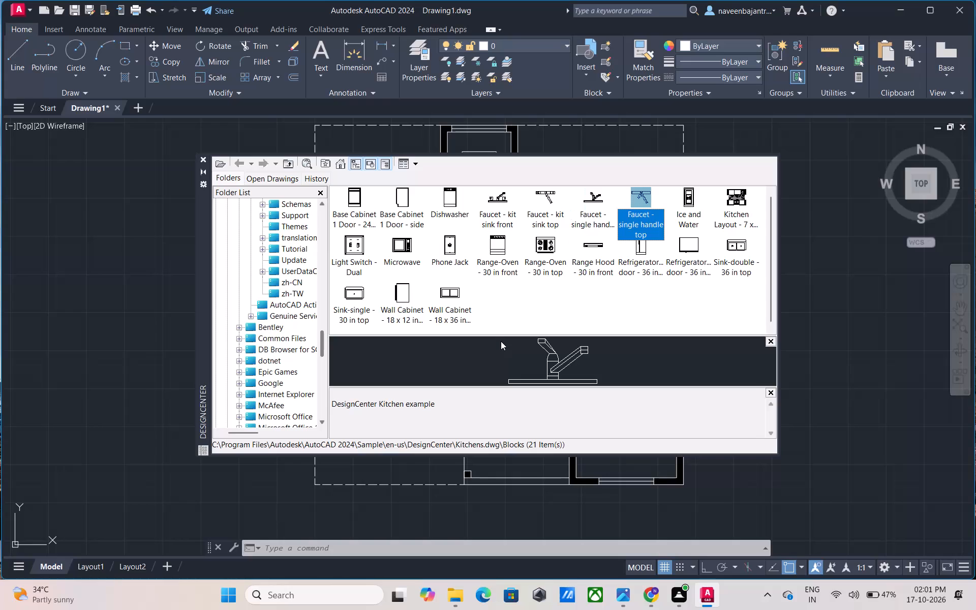
key("Right")
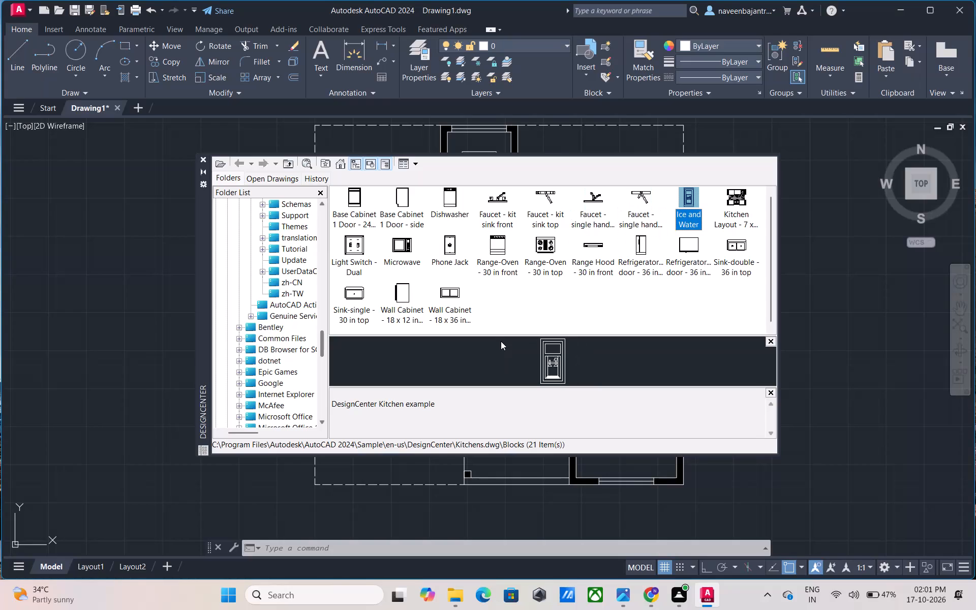
key("Right")
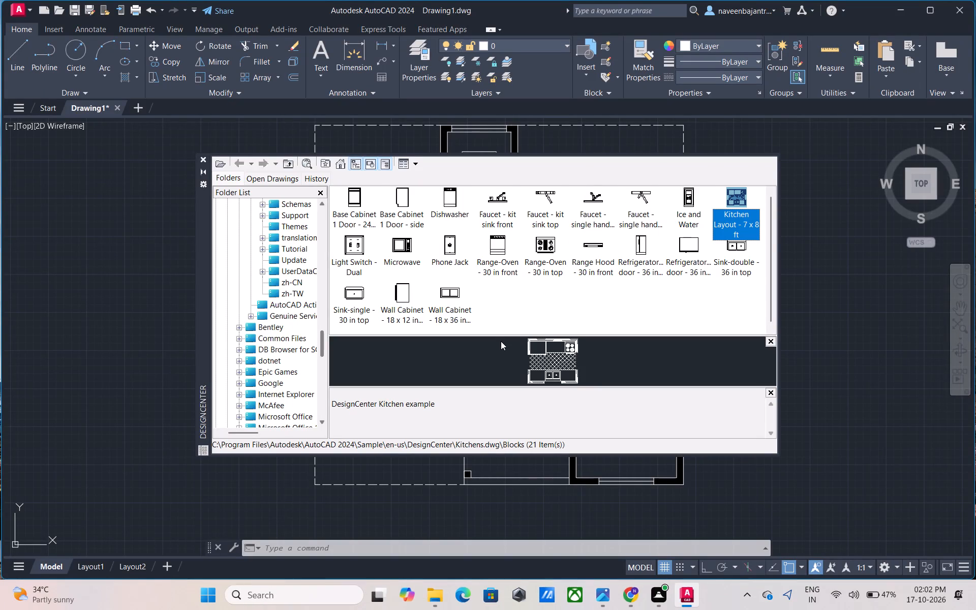
key("Down")
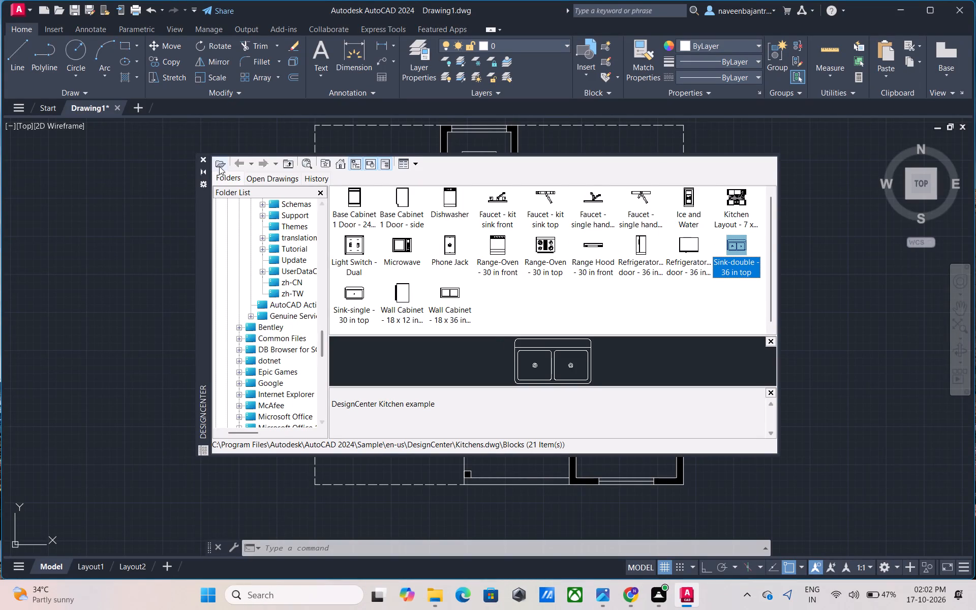
left_click(204, 160)
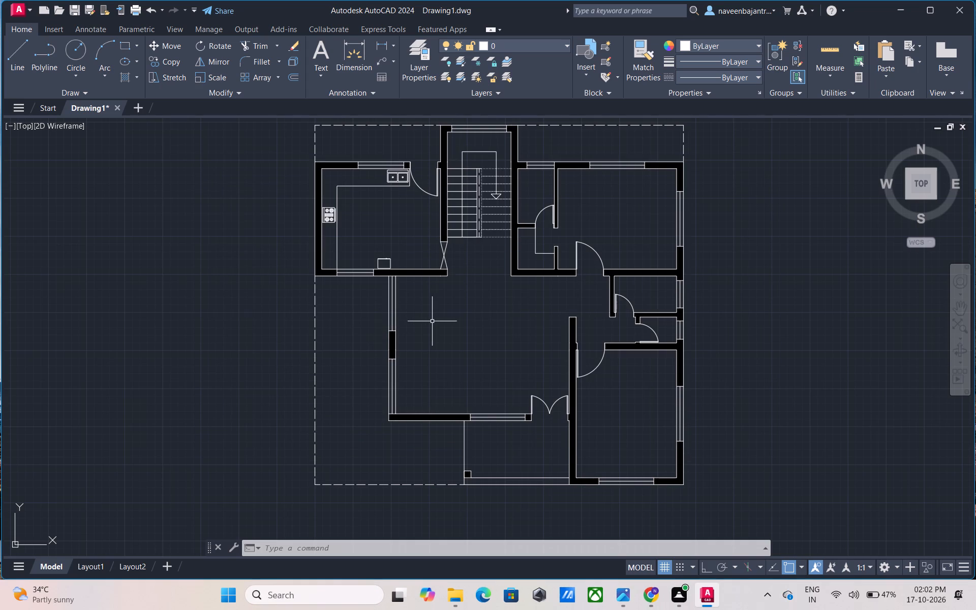
Insert the Bed - Queen block from DesignCenter's Home - Space Planner.dwg sample into the empty area west of the floor plan.
middle_click_drag(433, 321, 419, 375)
key("Escape")
type("DC")
key("space")
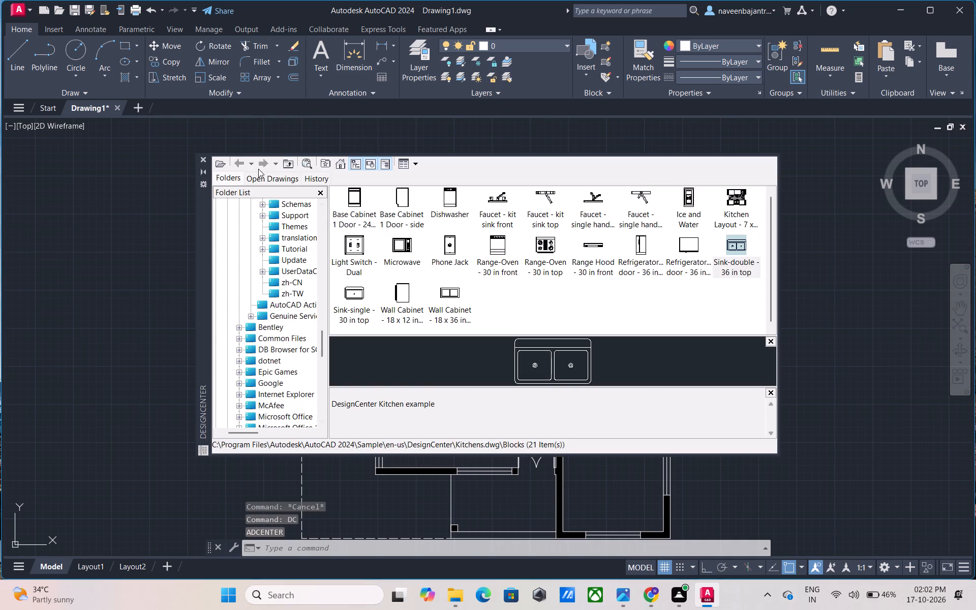
left_click(342, 164)
double_click(448, 205)
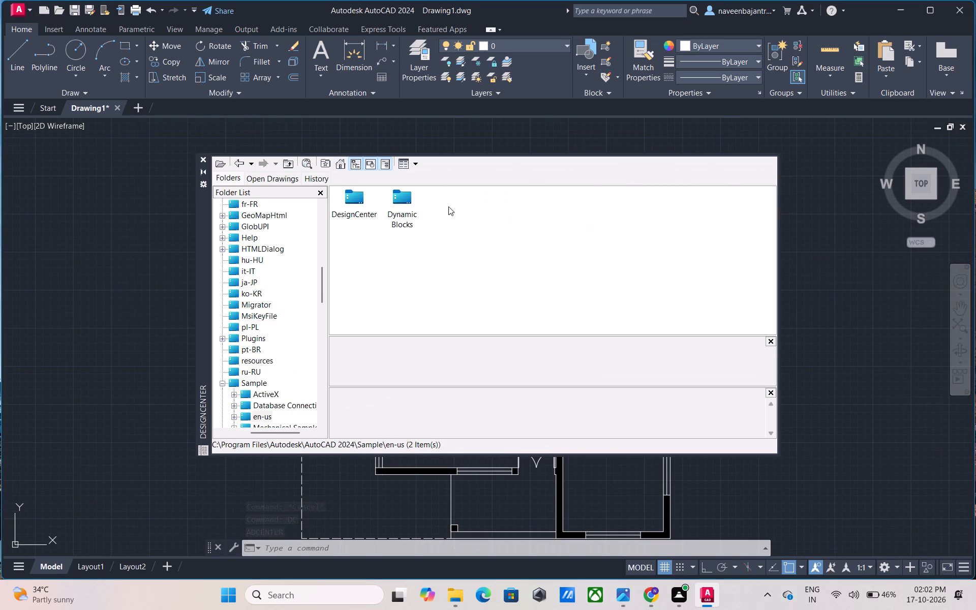
double_click(363, 205)
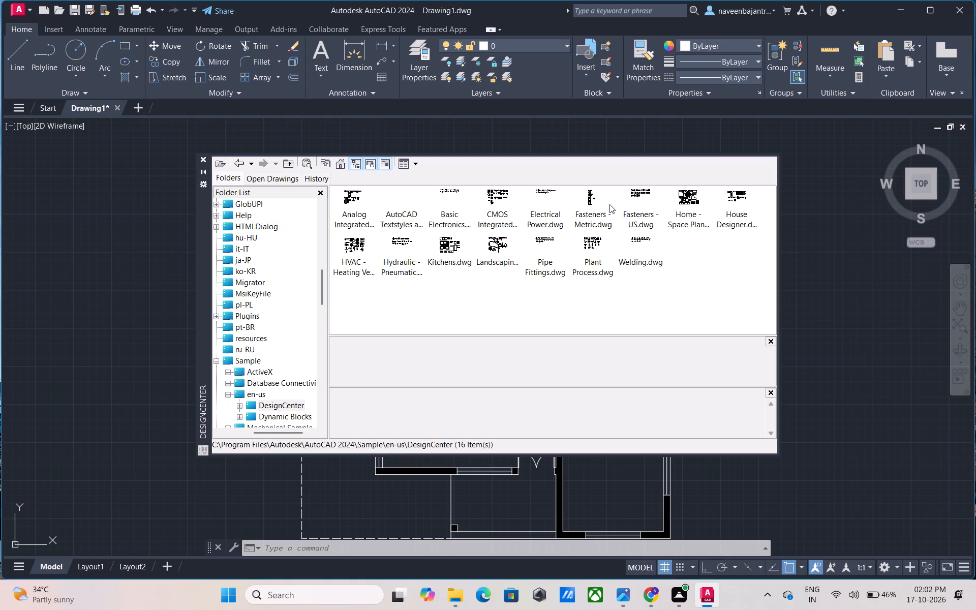
double_click(688, 197)
double_click(354, 209)
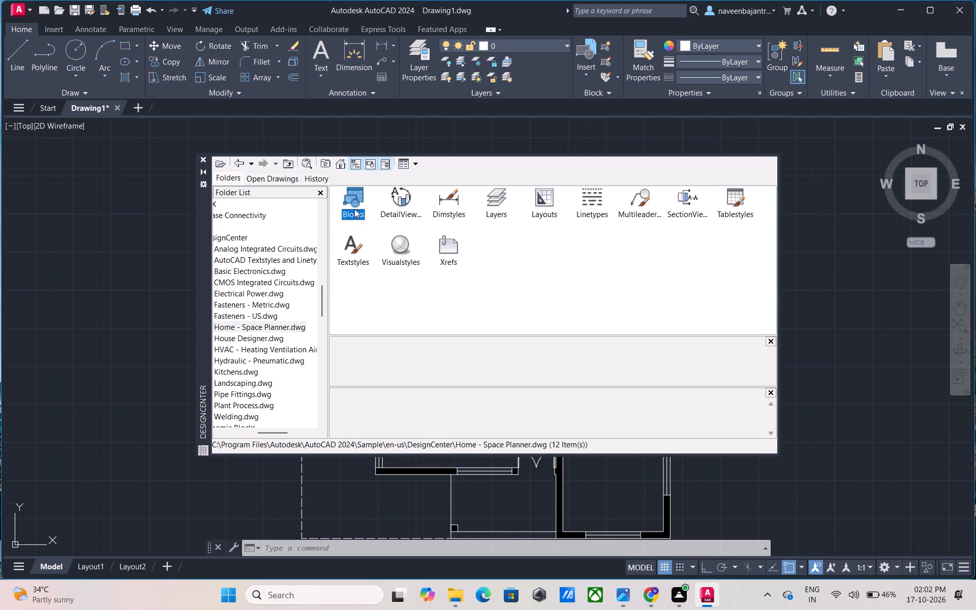
left_click_drag(352, 195, 107, 232)
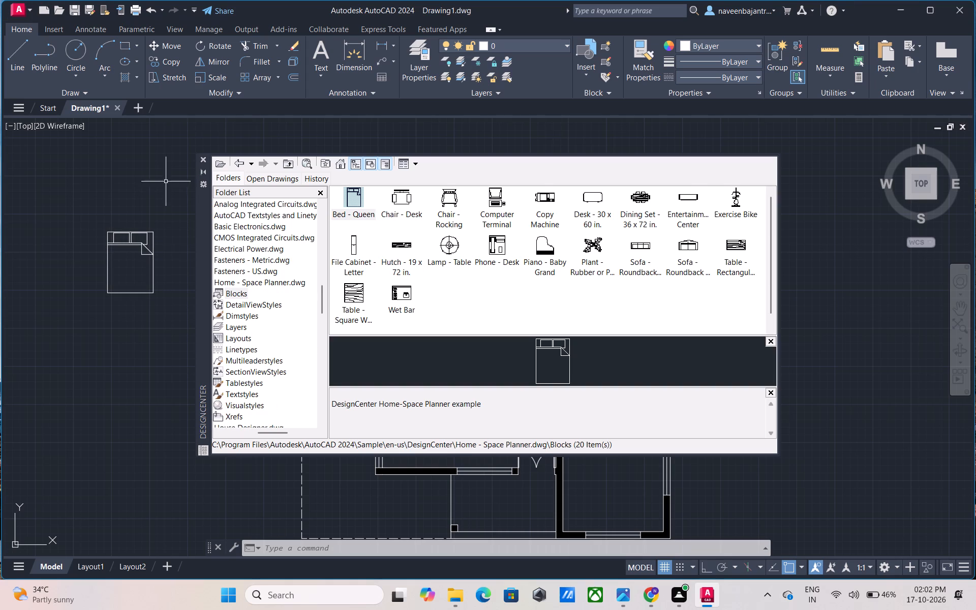
left_click(203, 158)
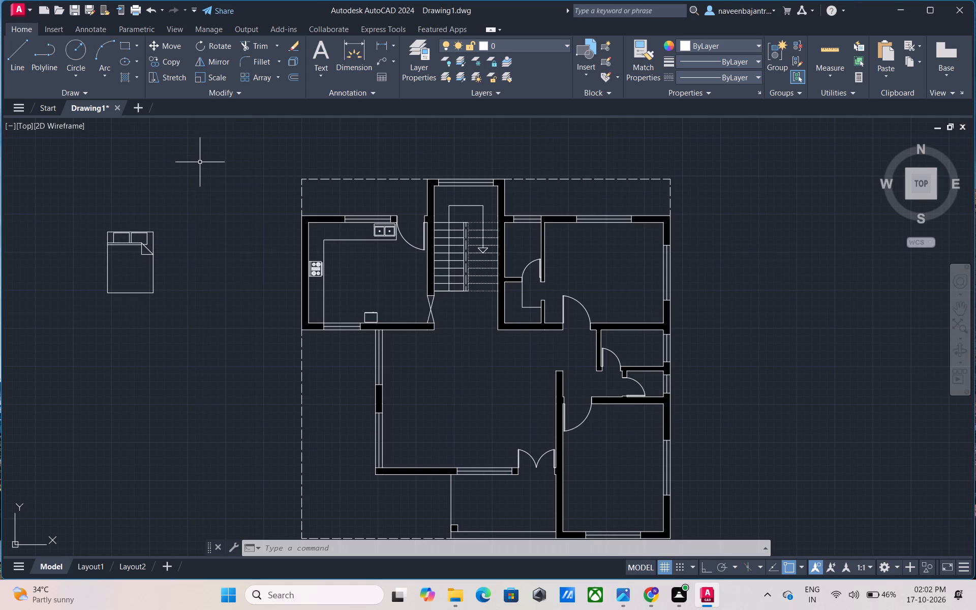
Rotate the queen bed 90° clockwise about its northeast corner with Ortho on, turning its pillows to the east.
left_click(154, 233)
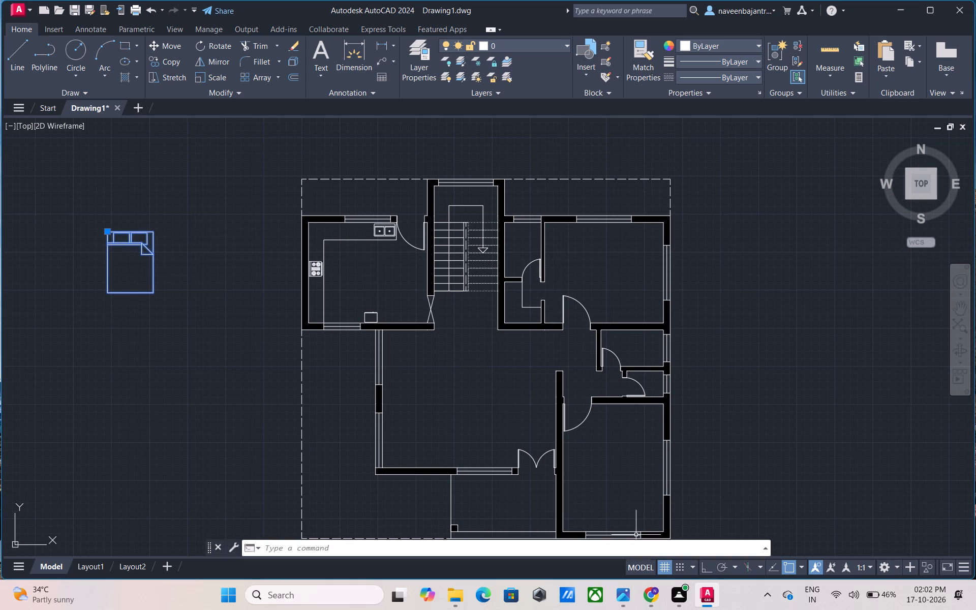
left_click(707, 565)
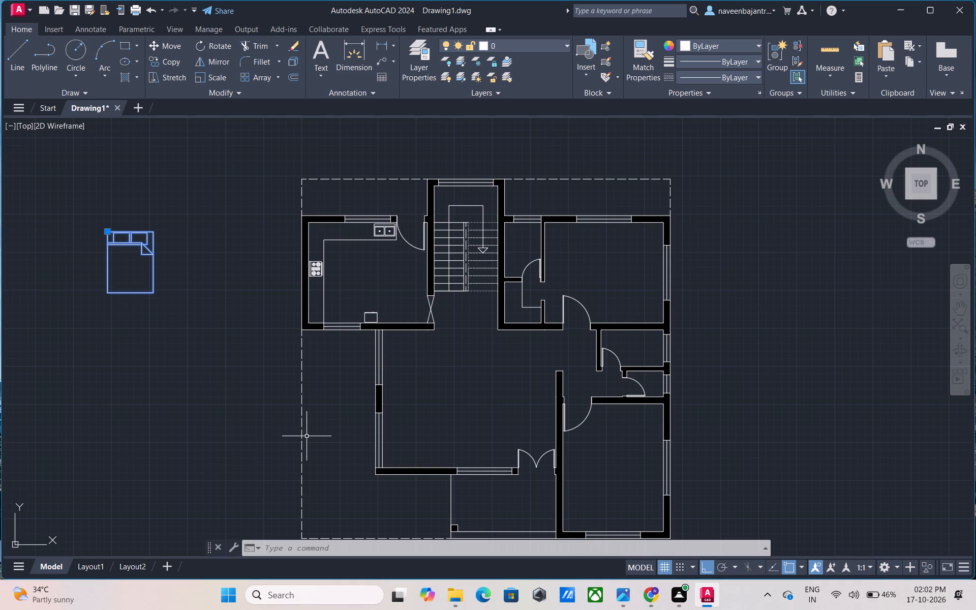
type("RO")
key("space")
left_click(155, 233)
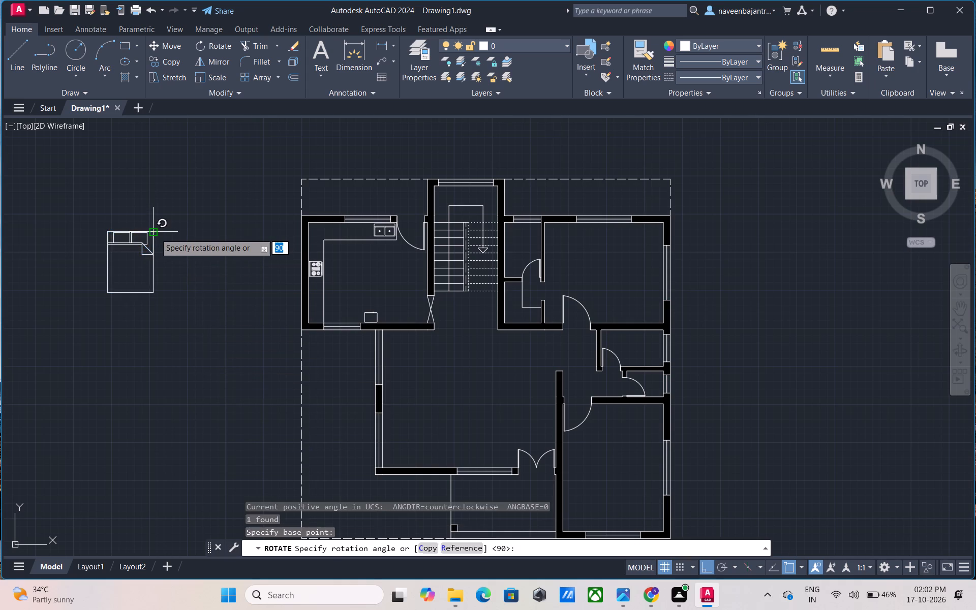
left_click(159, 240)
key("Escape")
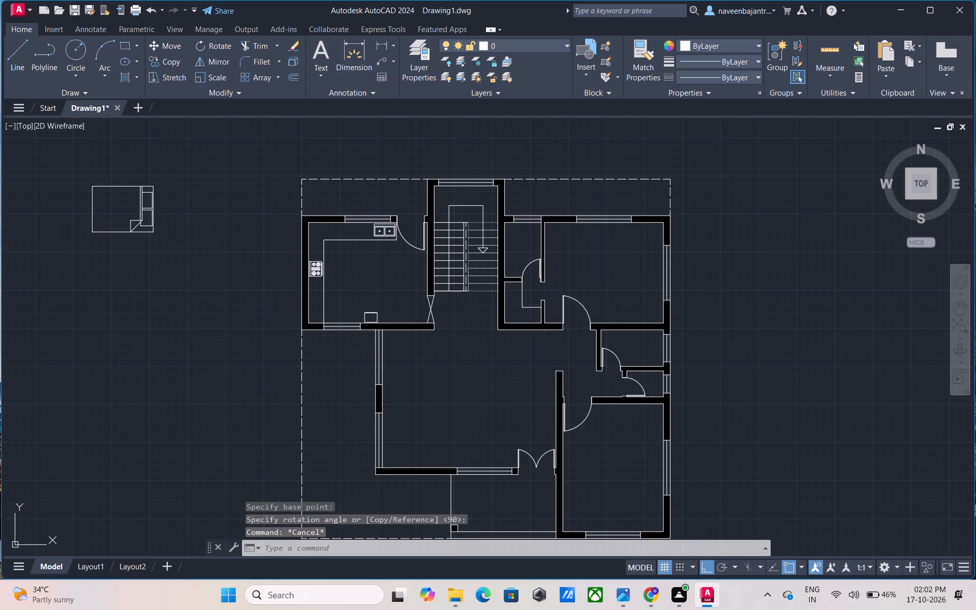
Move the queen bed by its southeast corner into the northeast bedroom, with its head against the east window wall and Ortho off.
left_click(155, 229)
type("M")
key("space")
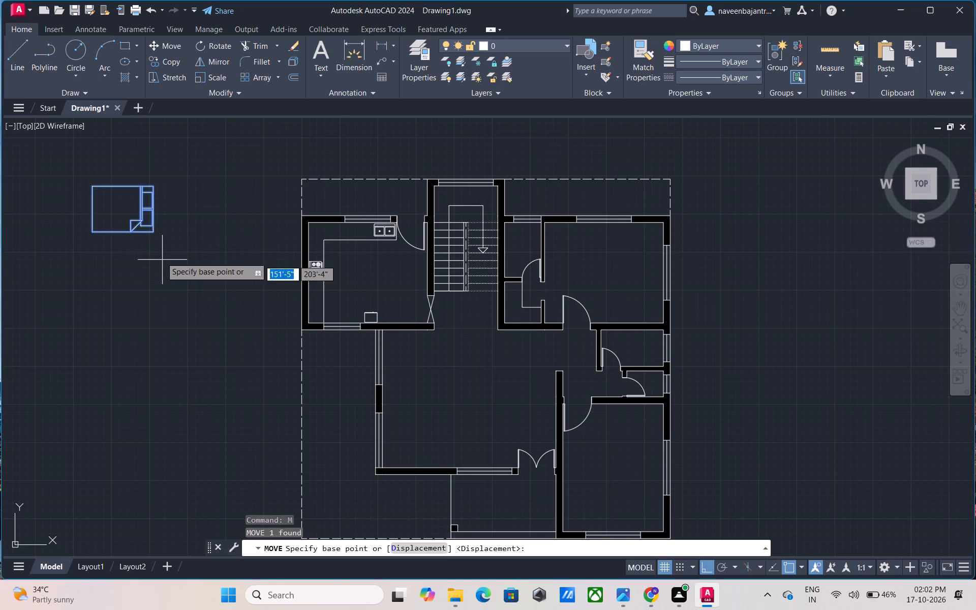
left_click(154, 230)
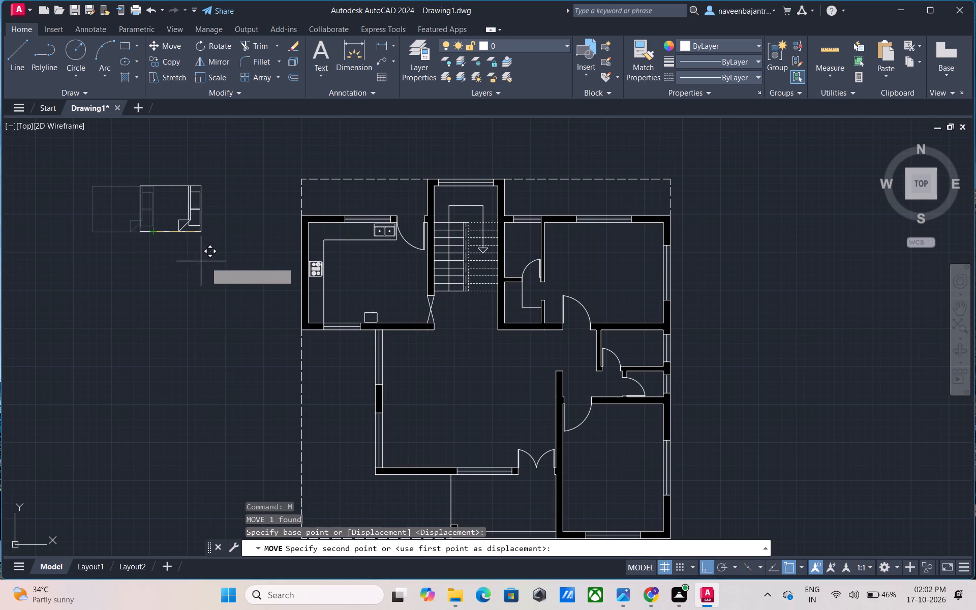
key("F8")
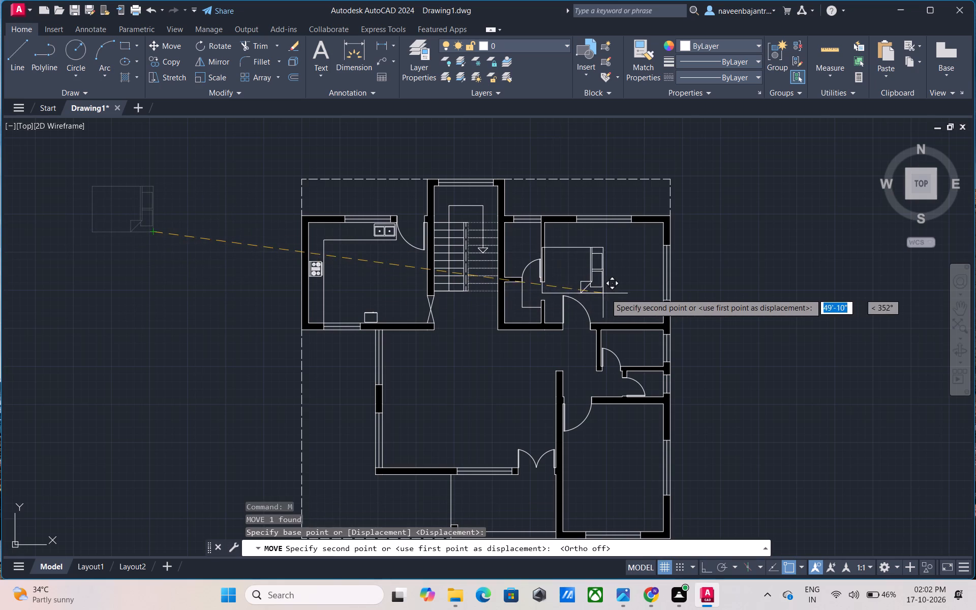
scroll(624, 294, "up", 2)
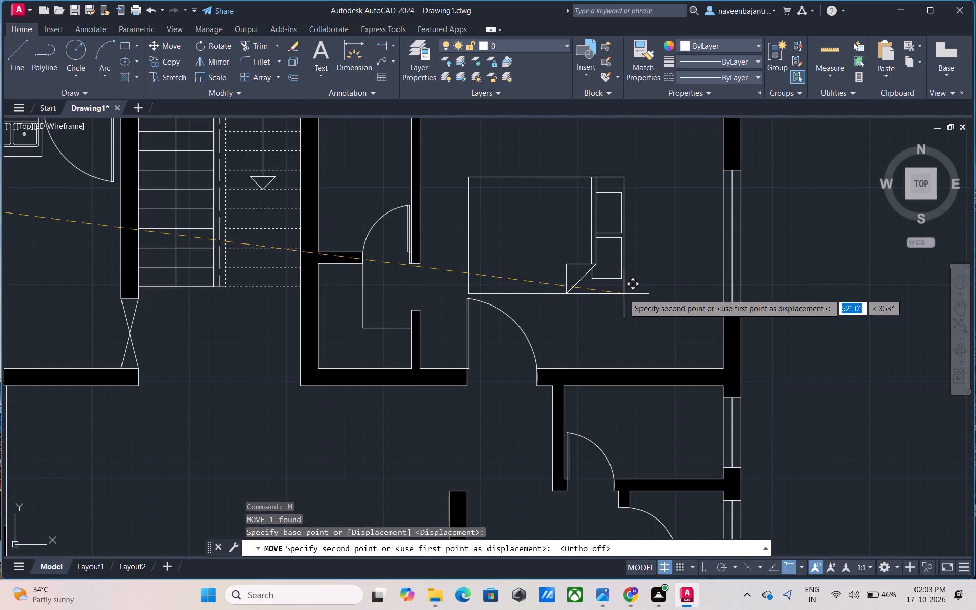
scroll(693, 281, "down", 1)
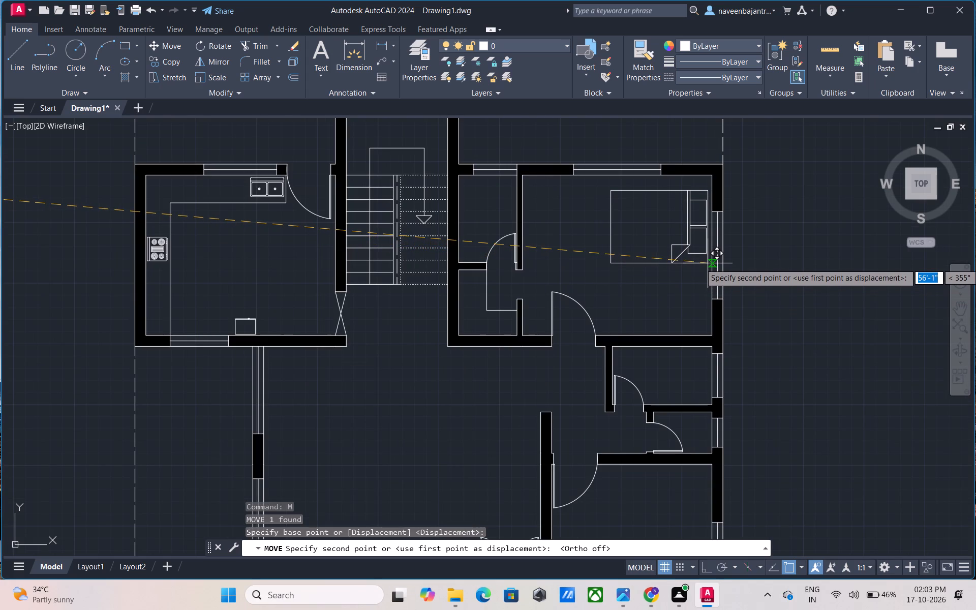
left_click(708, 263)
key("Escape")
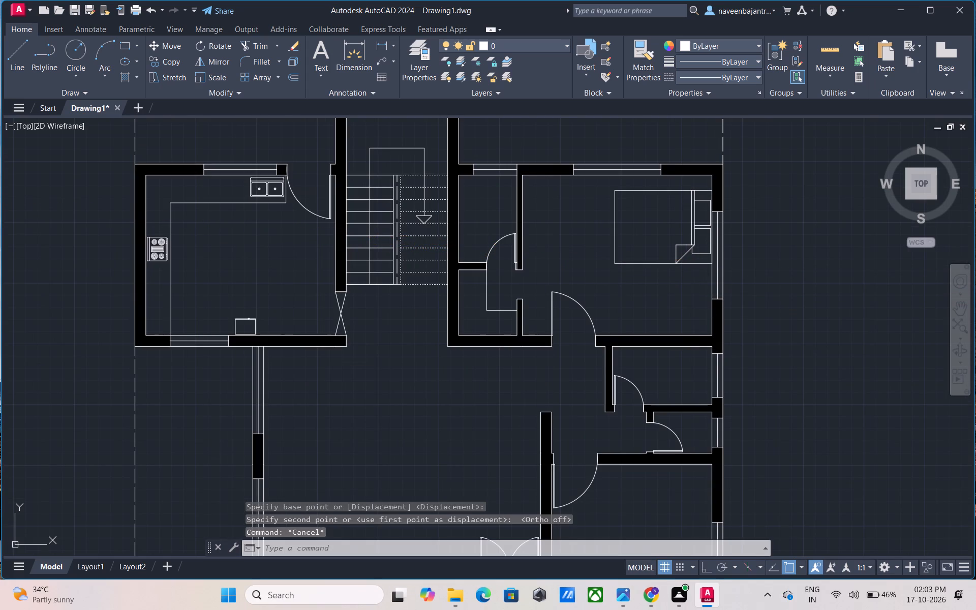
Examine the staircase and the rooms around it in the floor plan.
scroll(718, 346, "down", 1)
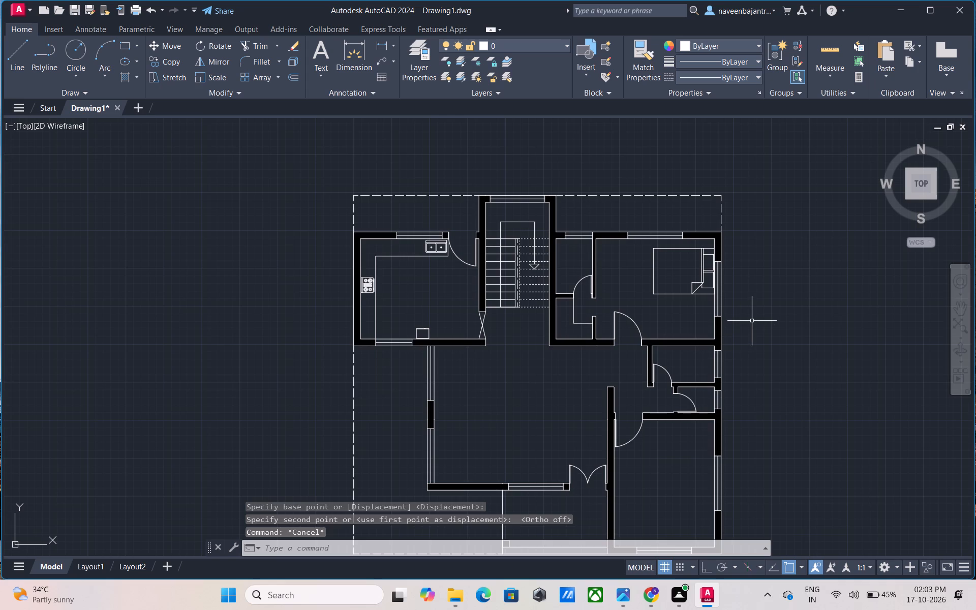
key("Escape")
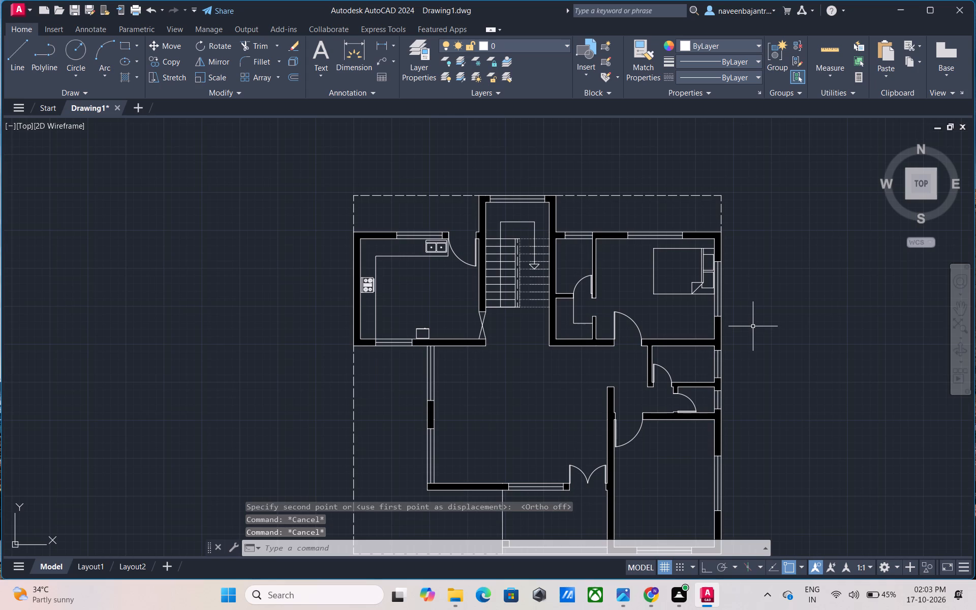
middle_click_drag(753, 326, 746, 303)
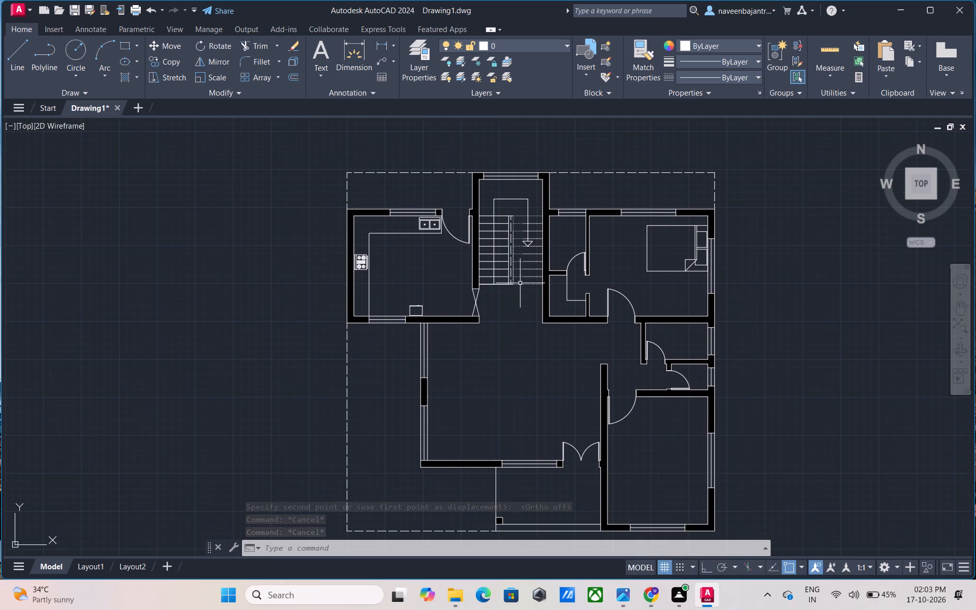
scroll(521, 282, "up", 5)
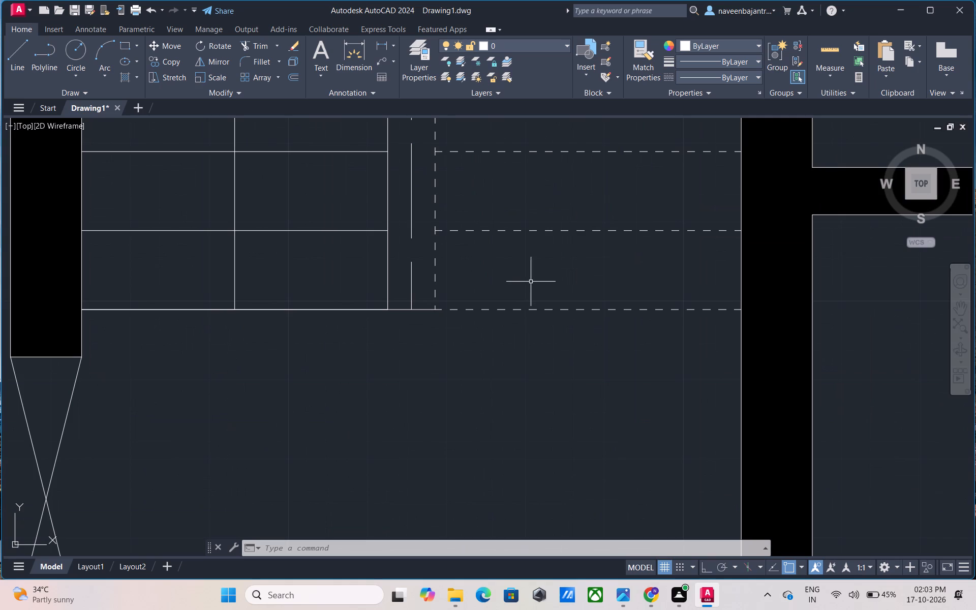
middle_click_drag(547, 278, 489, 367)
scroll(489, 367, "down", 1)
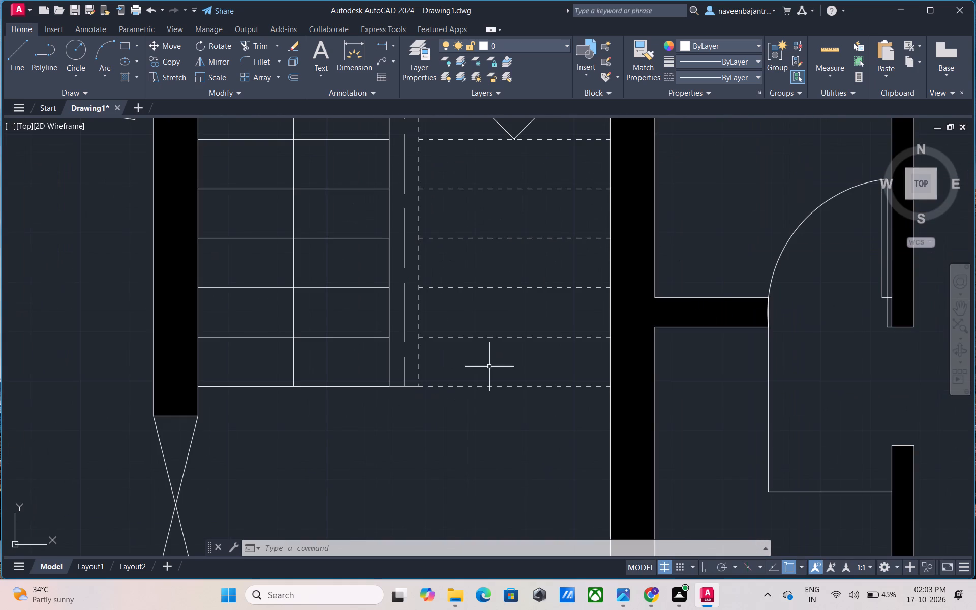
scroll(489, 367, "down", 1)
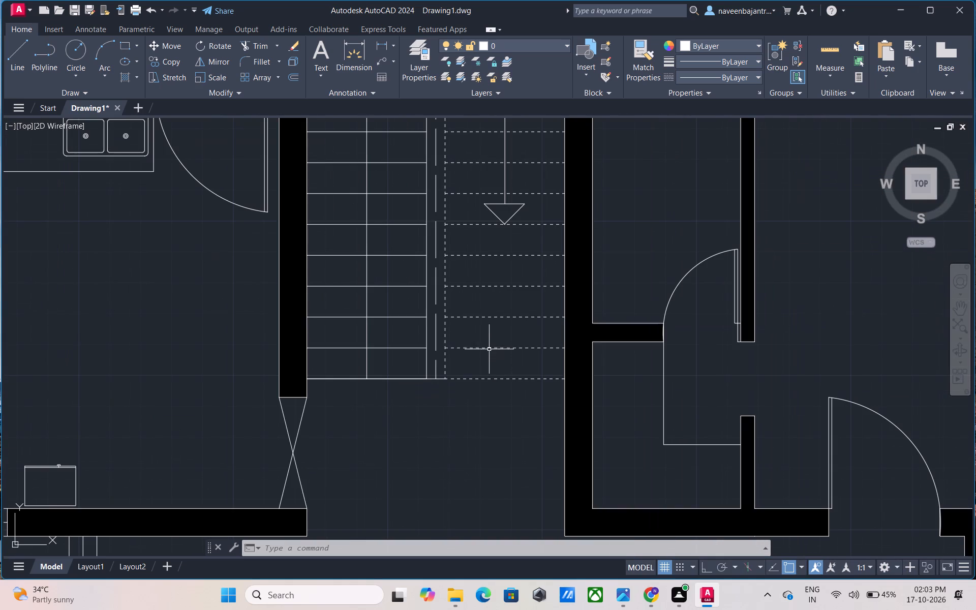
middle_click_drag(489, 337, 471, 355)
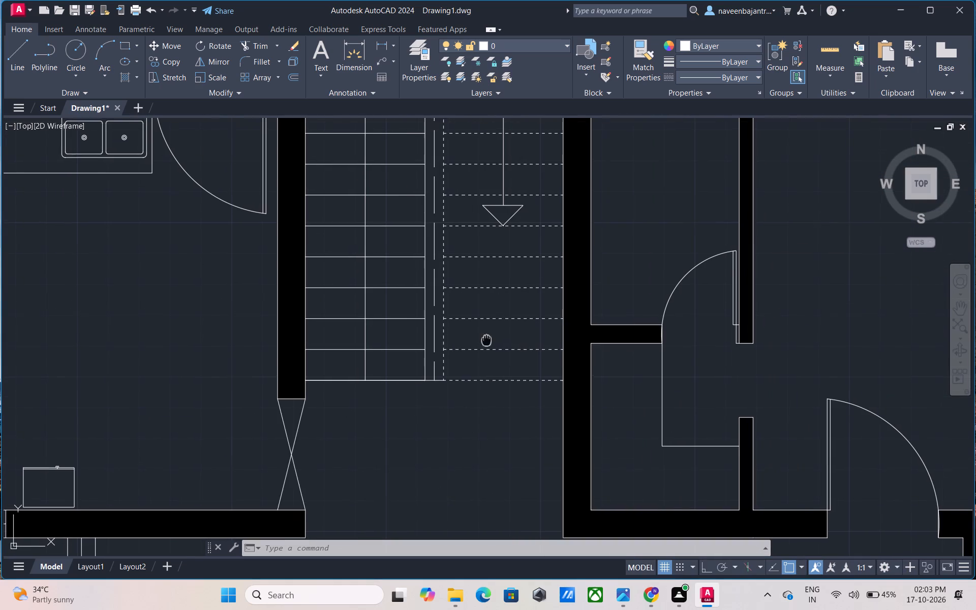
middle_click_drag(471, 355, 459, 368)
scroll(459, 368, "down", 1)
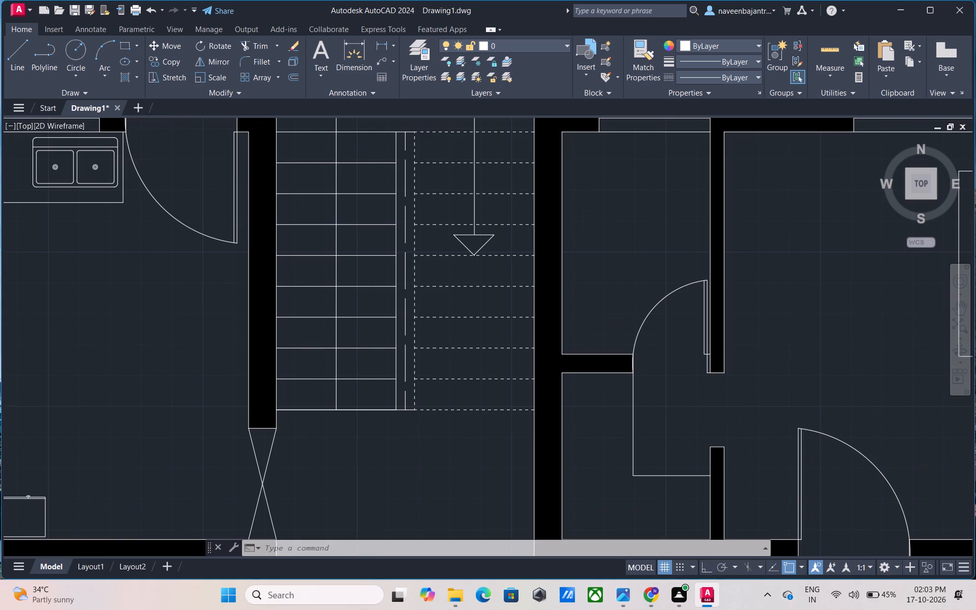
key("Escape")
key("Escape")
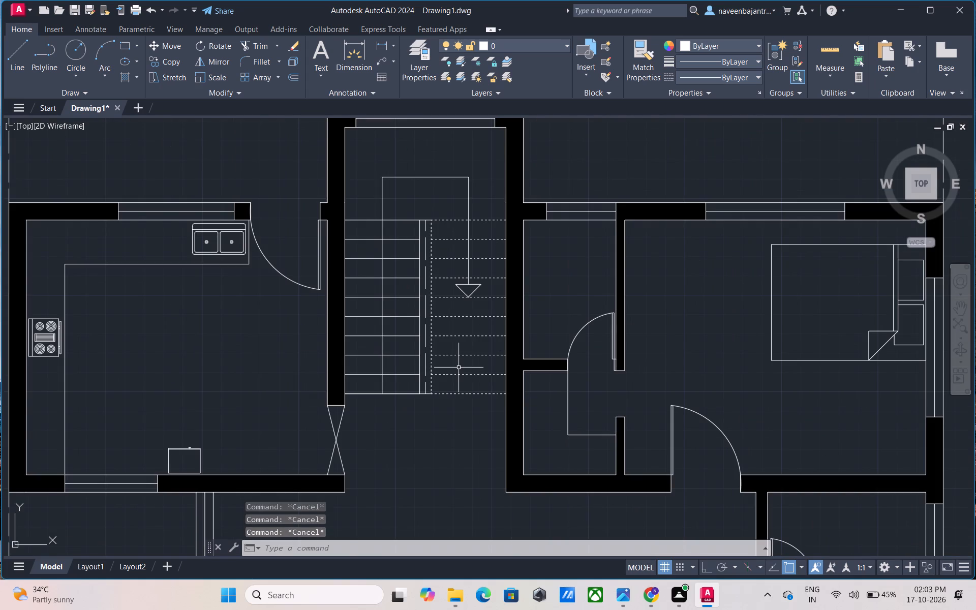
Open DesignCenter and look through its folder list, from the sample drawings to the local folders, for another source of blocks.
type("DC")
key("space")
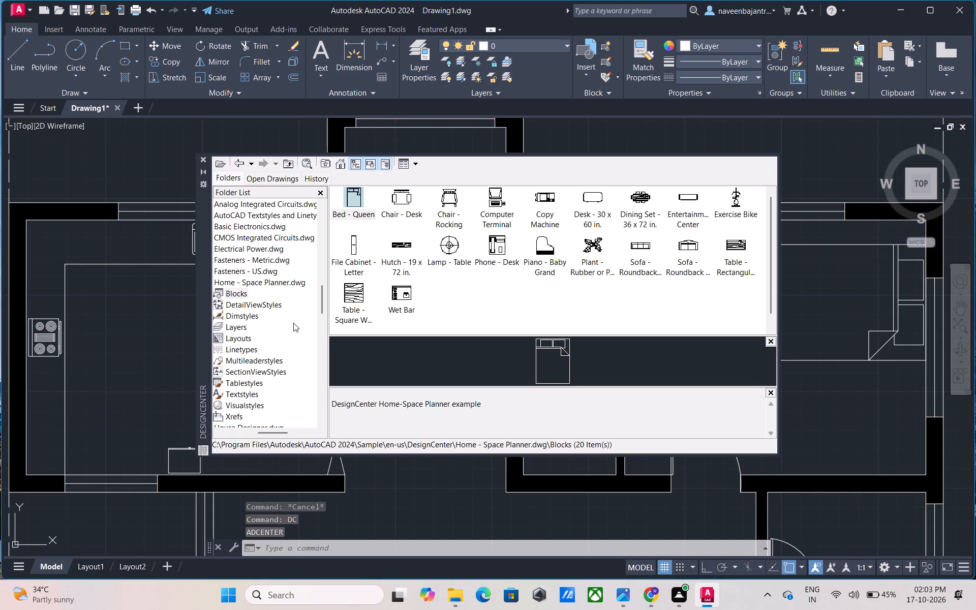
scroll(293, 323, "down", 1)
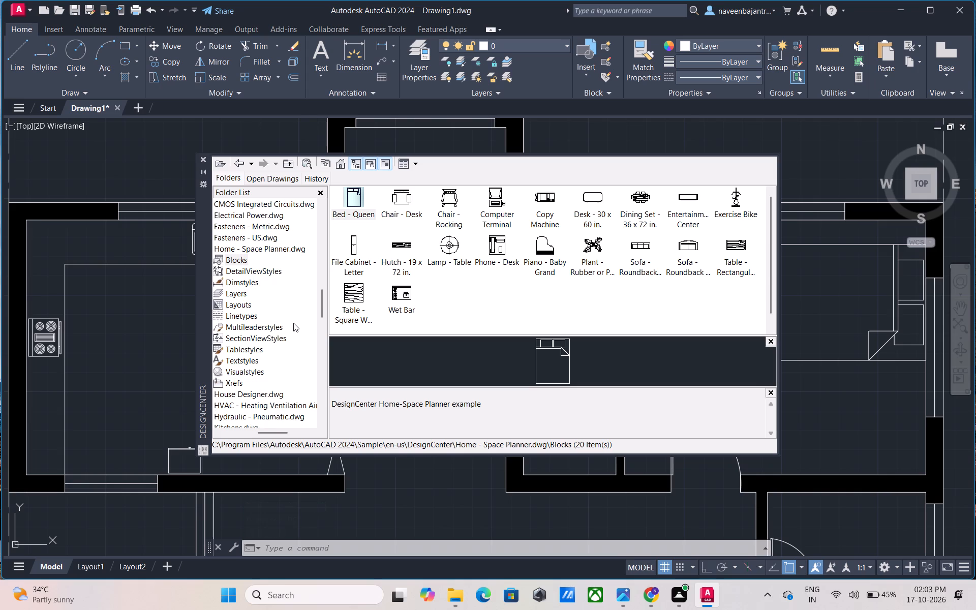
scroll(293, 327, "down", 1)
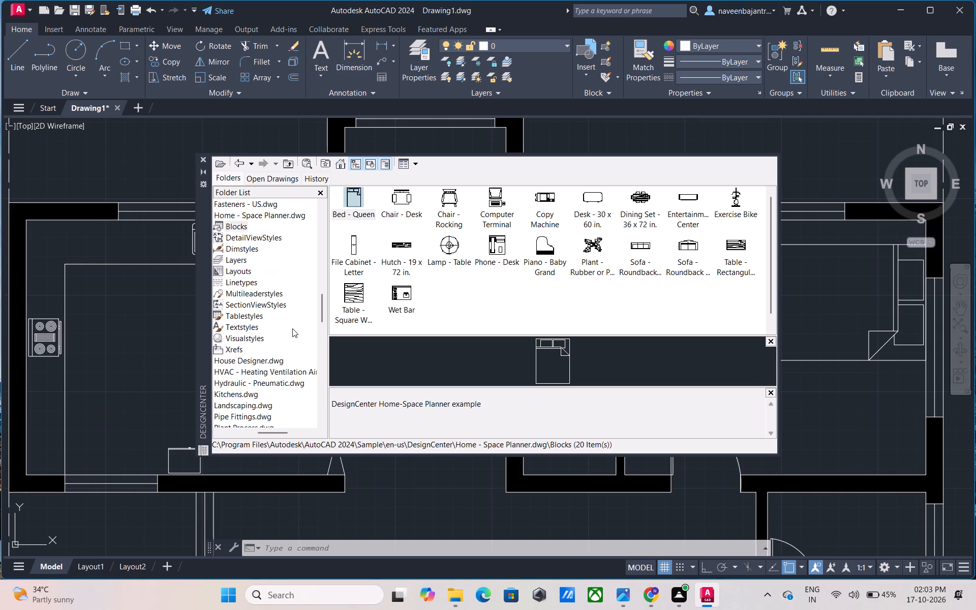
scroll(292, 328, "down", 1)
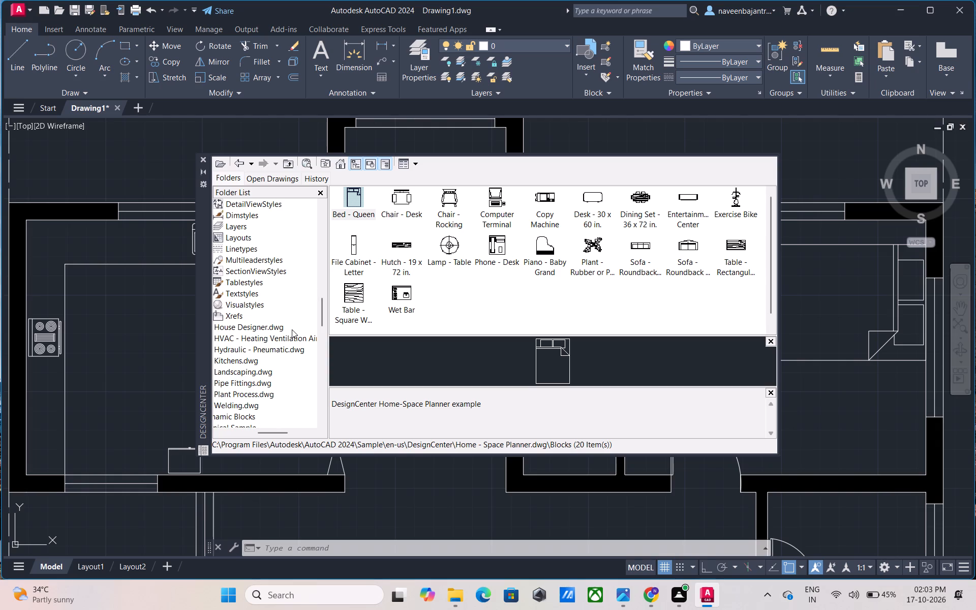
scroll(292, 330, "down", 1)
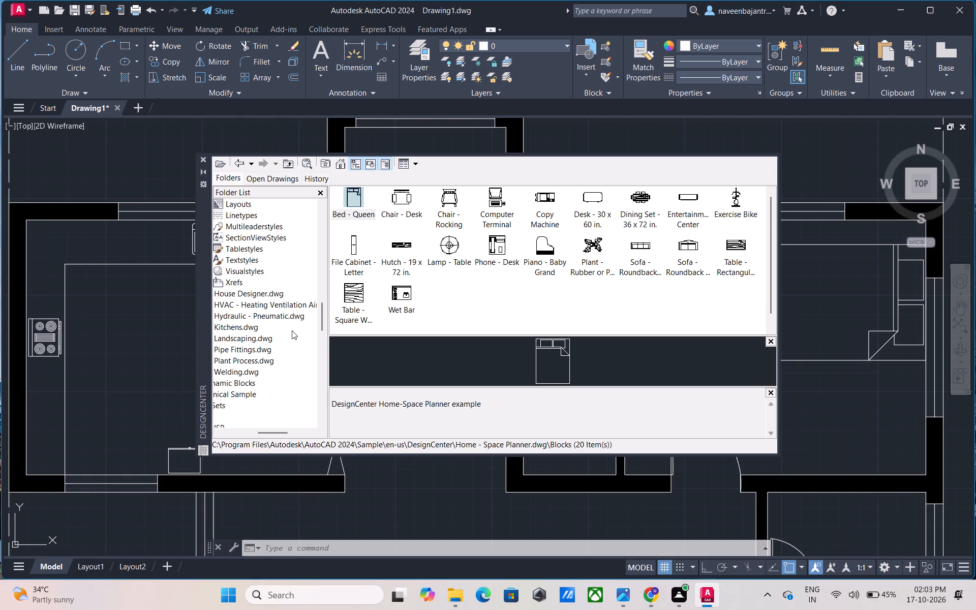
scroll(292, 330, "down", 1)
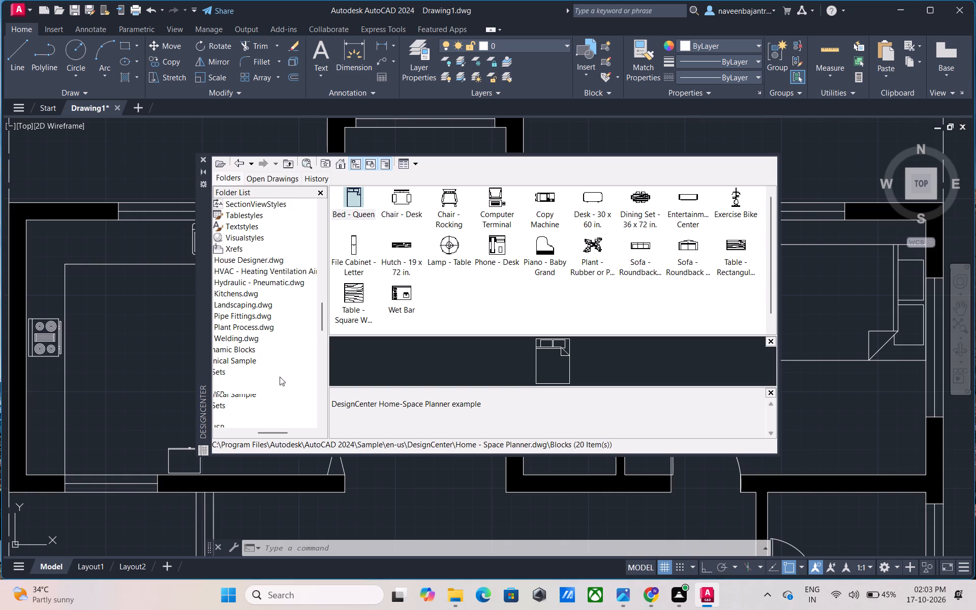
left_click_drag(267, 432, 258, 435)
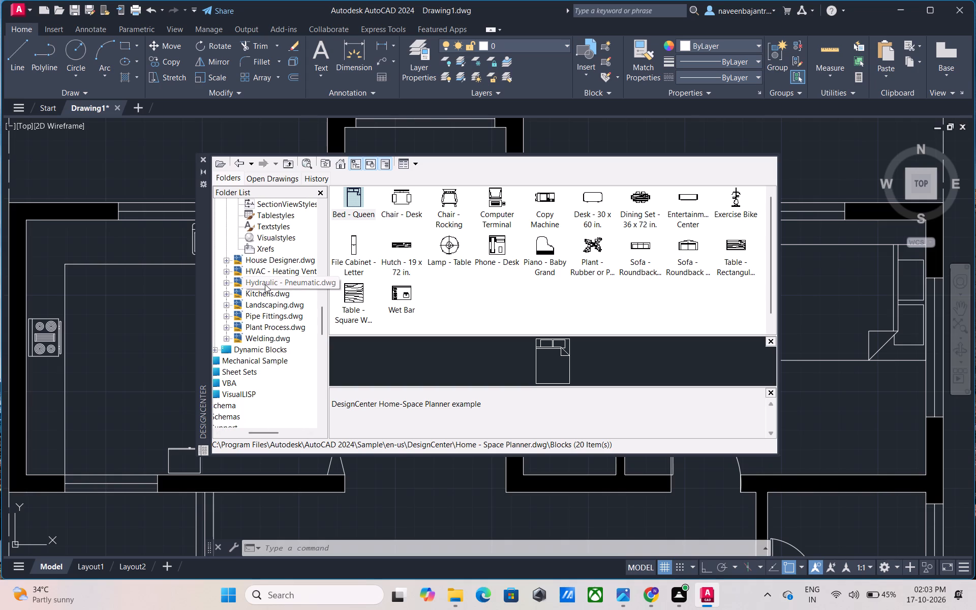
scroll(265, 284, "down", 1)
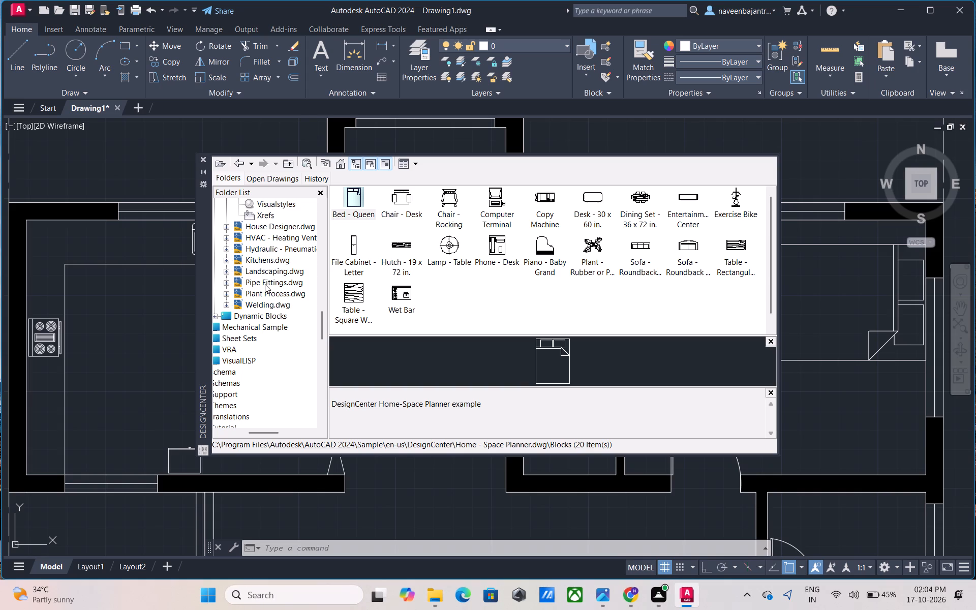
scroll(265, 284, "down", 1)
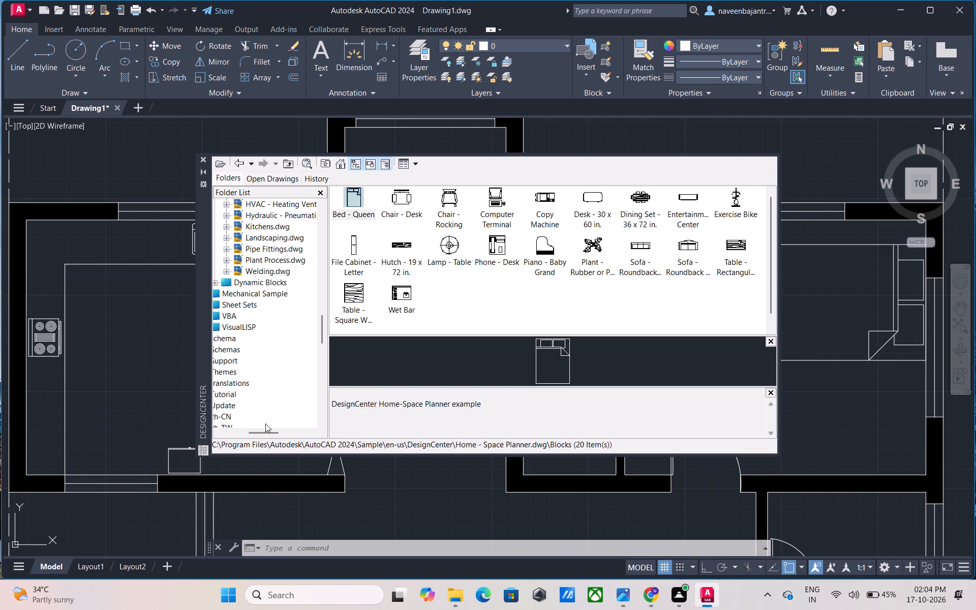
left_click_drag(267, 430, 255, 431)
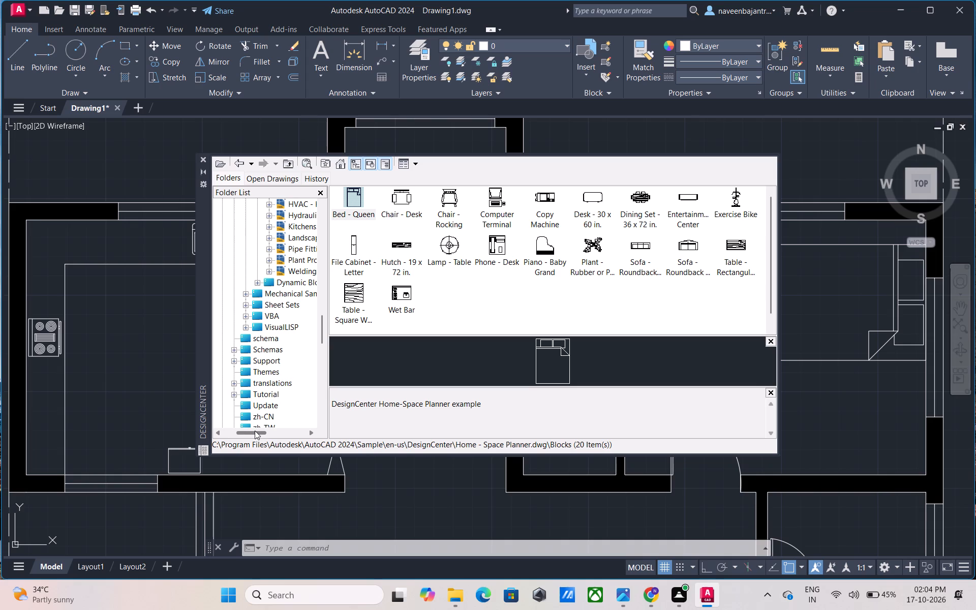
left_click_drag(255, 431, 259, 431)
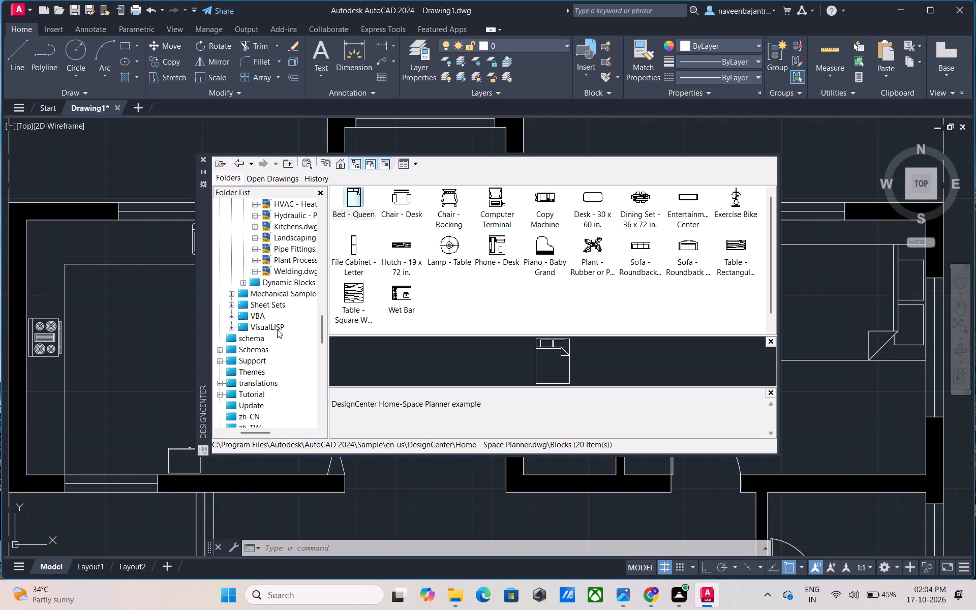
scroll(277, 329, "down", 1)
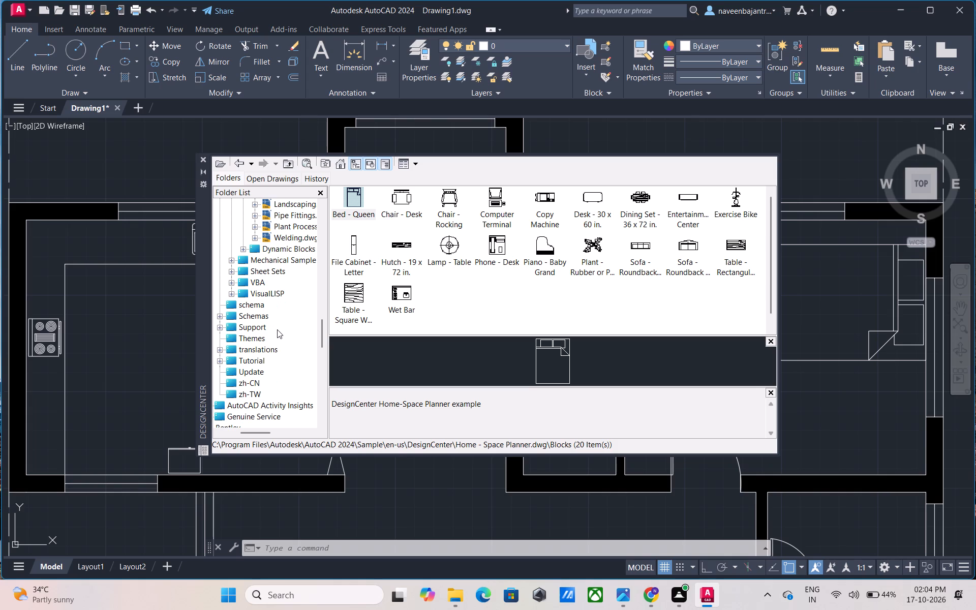
scroll(277, 329, "down", 2)
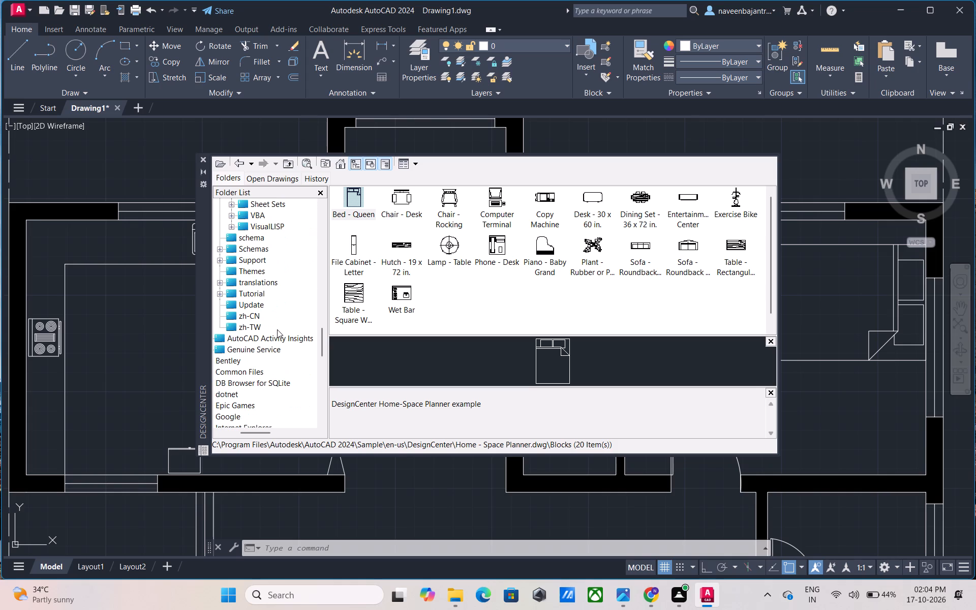
scroll(277, 329, "down", 1)
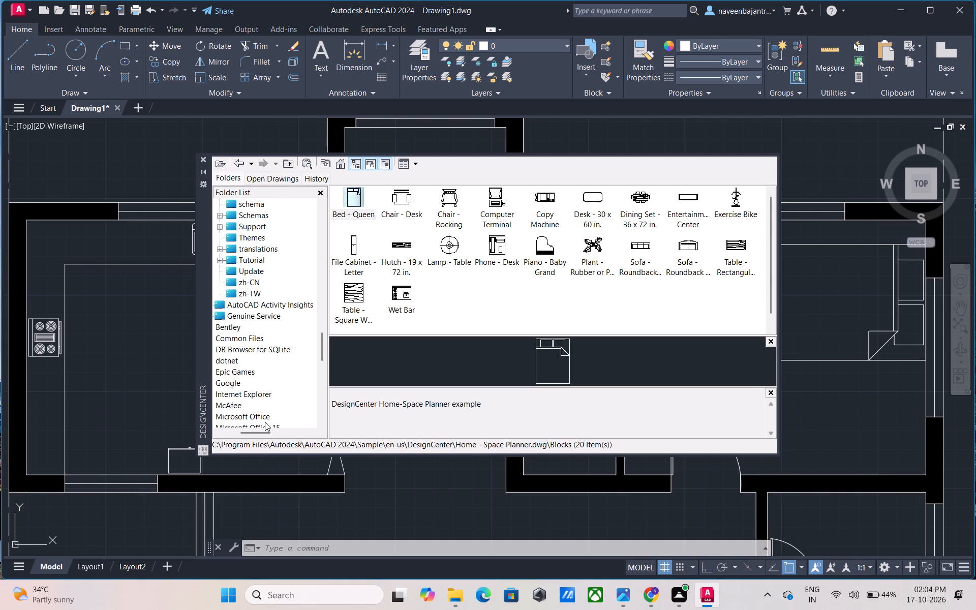
left_click_drag(262, 433, 257, 434)
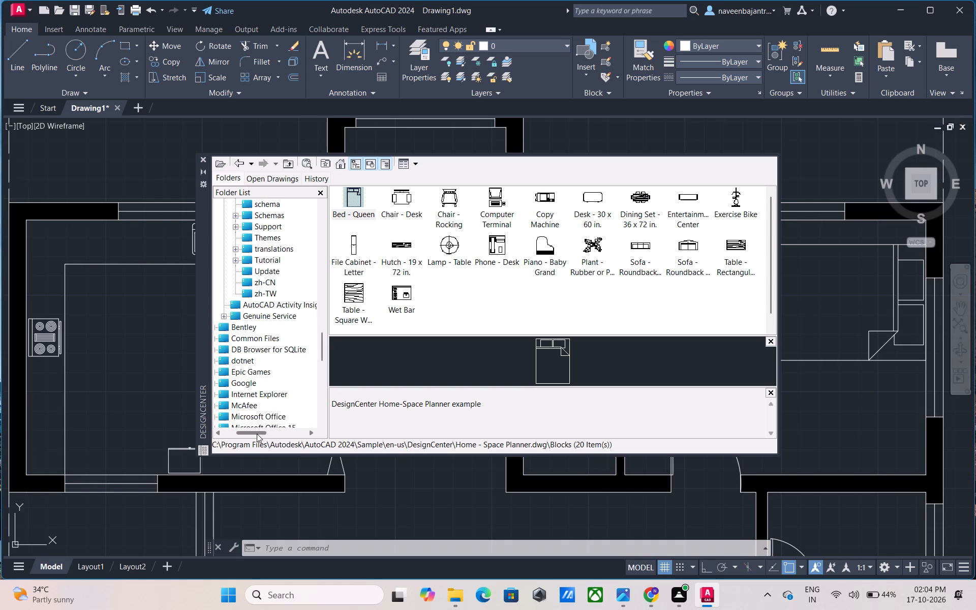
left_click_drag(257, 434, 255, 434)
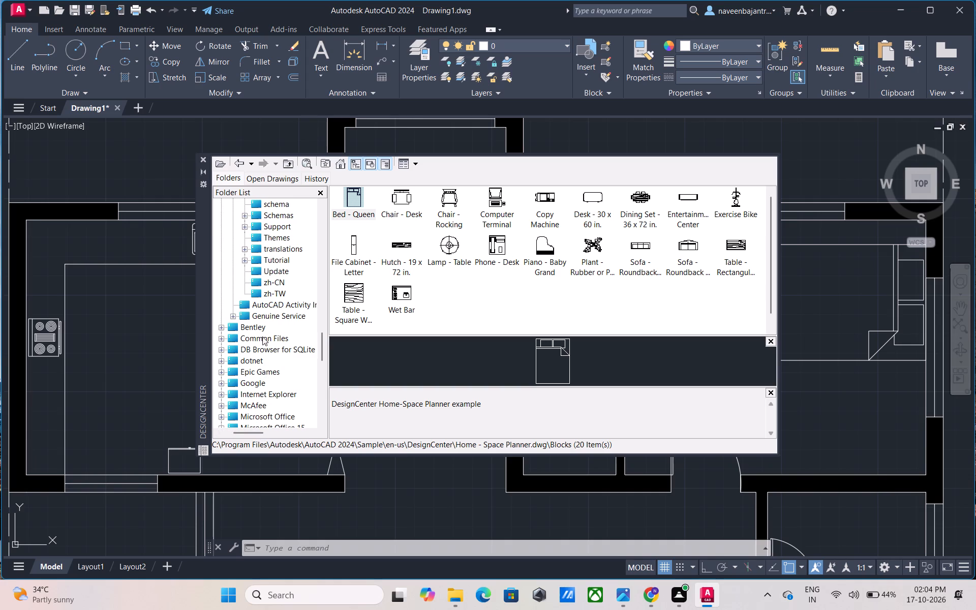
scroll(265, 320, "down", 1)
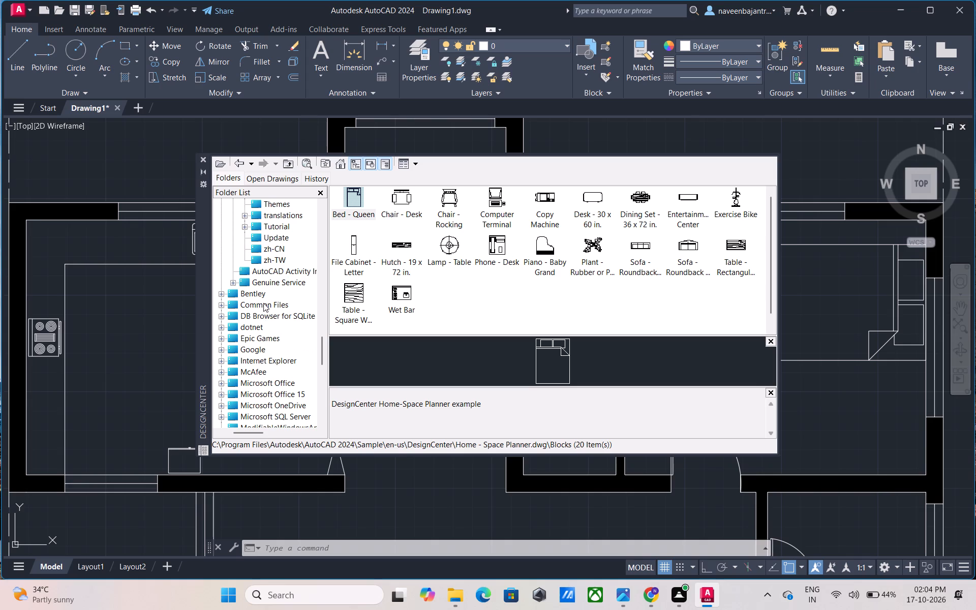
scroll(265, 290, "down", 1)
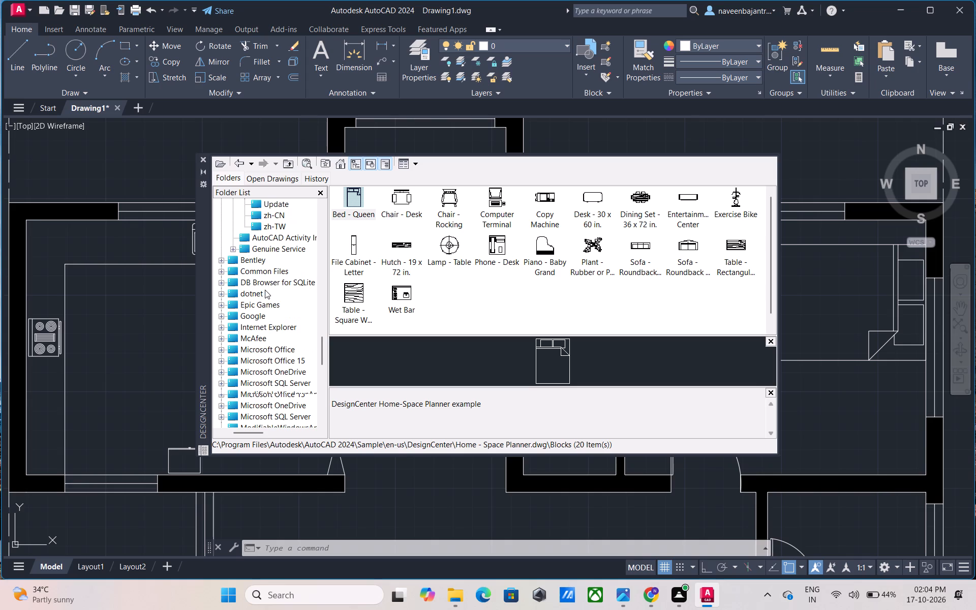
scroll(265, 290, "down", 1)
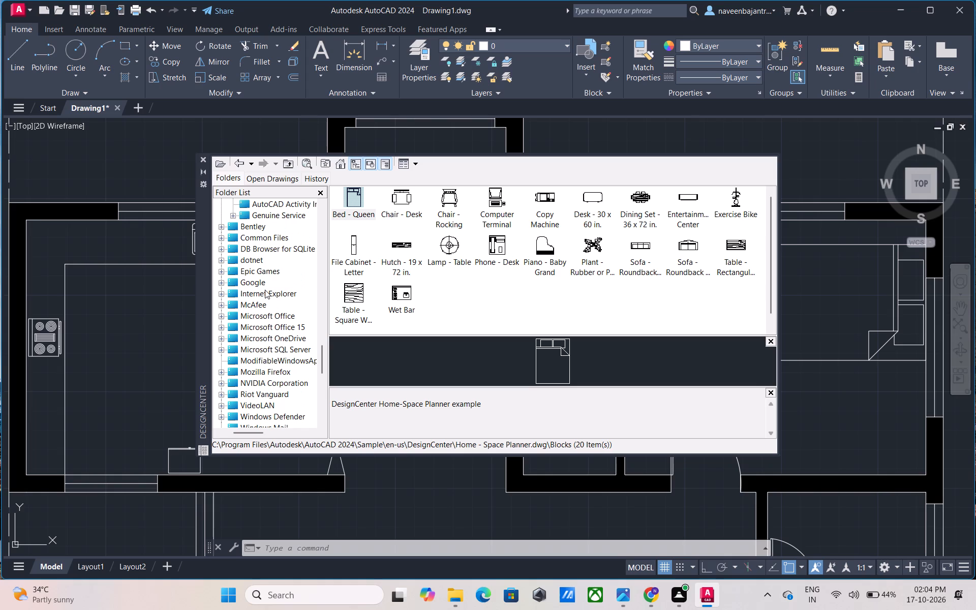
scroll(265, 290, "down", 1)
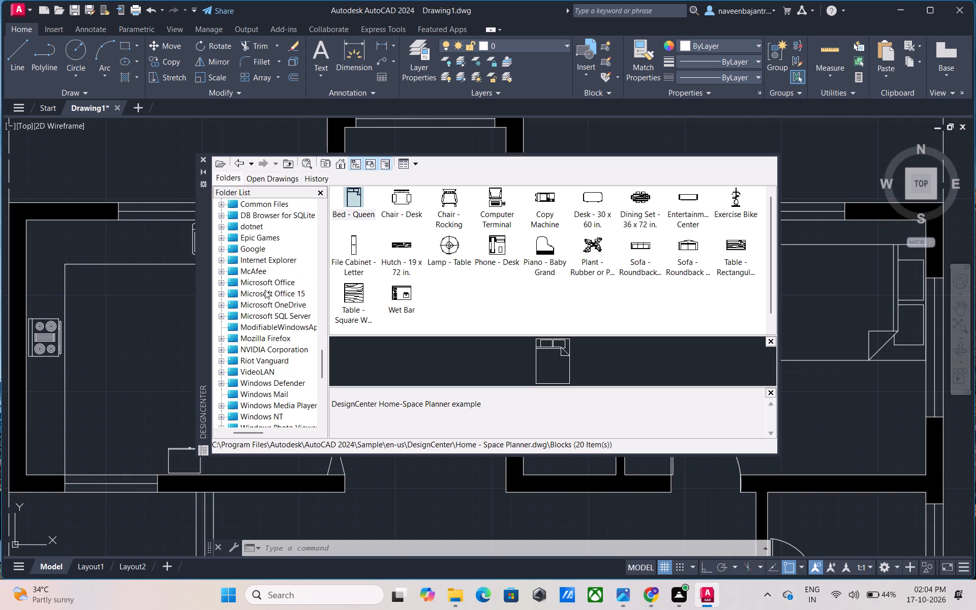
scroll(265, 290, "down", 1)
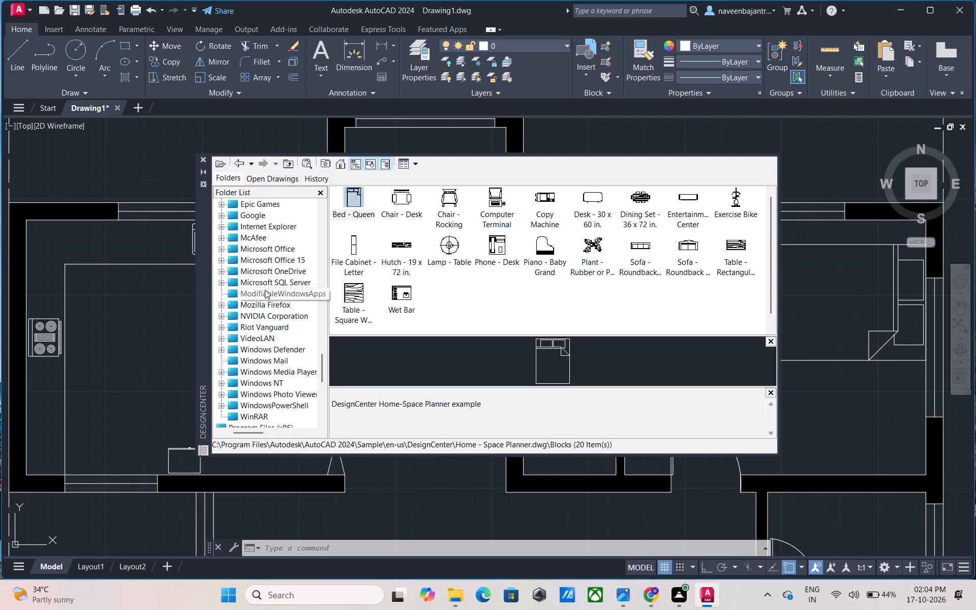
scroll(265, 290, "down", 1)
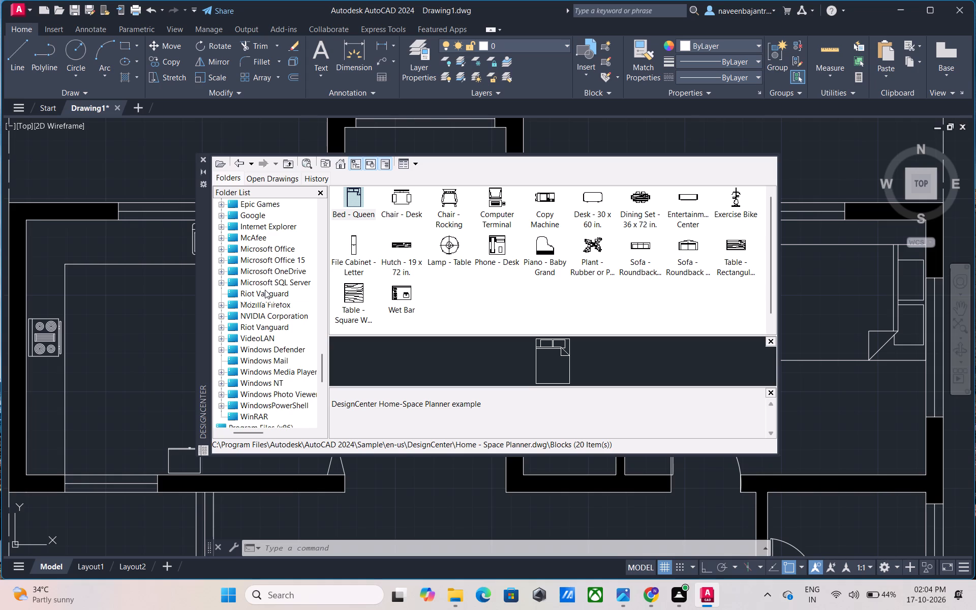
scroll(265, 290, "down", 1)
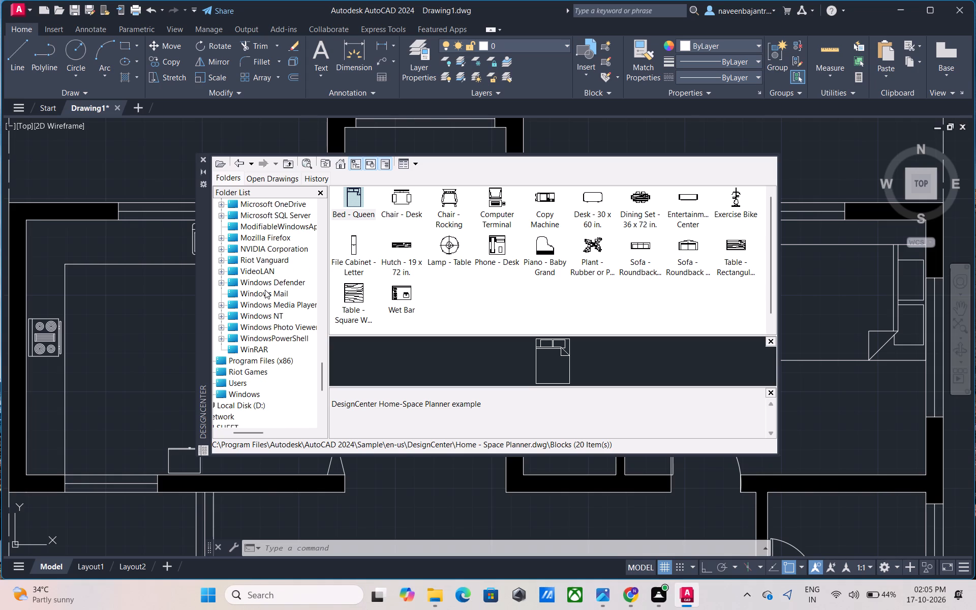
scroll(265, 290, "down", 1)
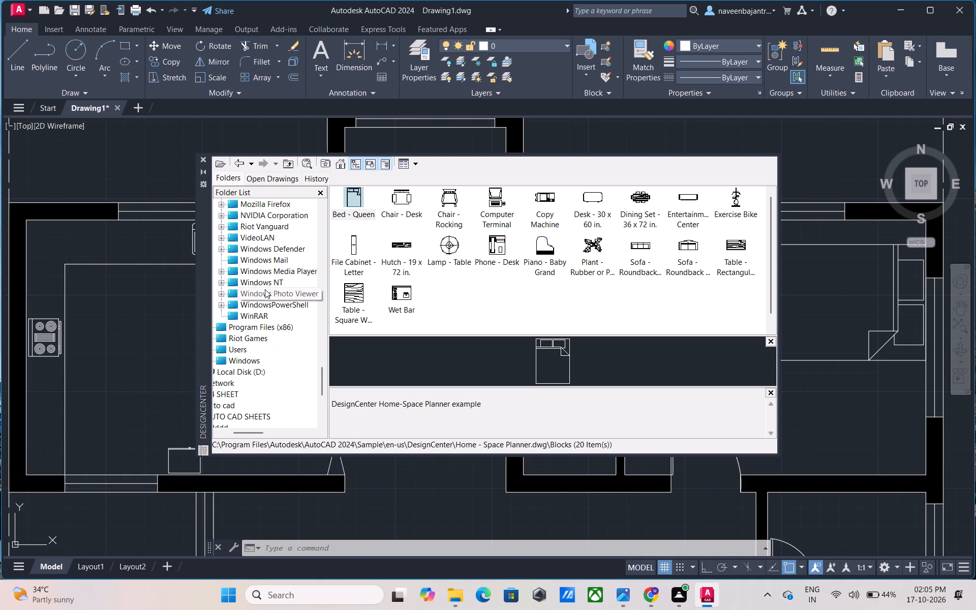
scroll(265, 289, "down", 1)
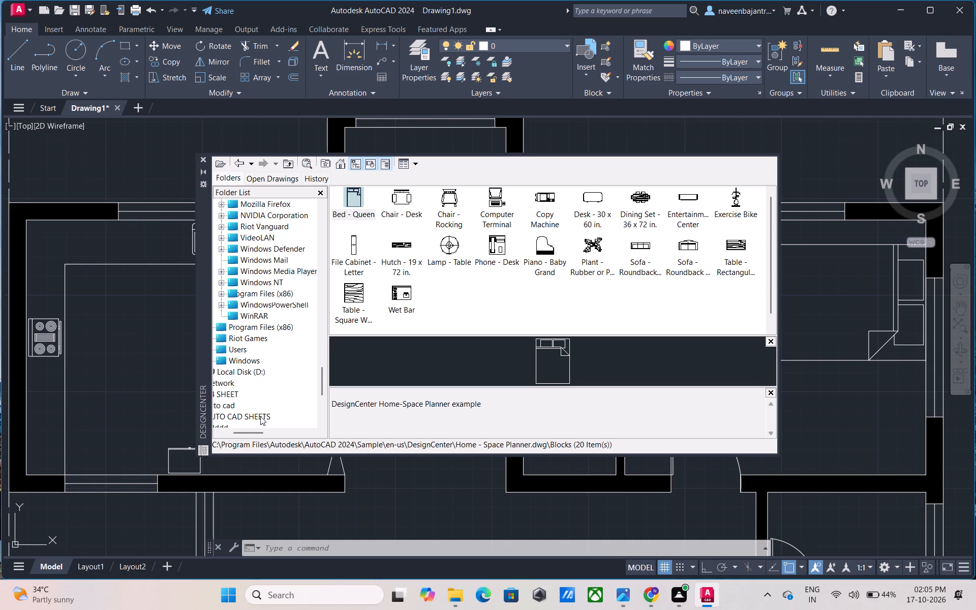
left_click_drag(254, 434, 245, 436)
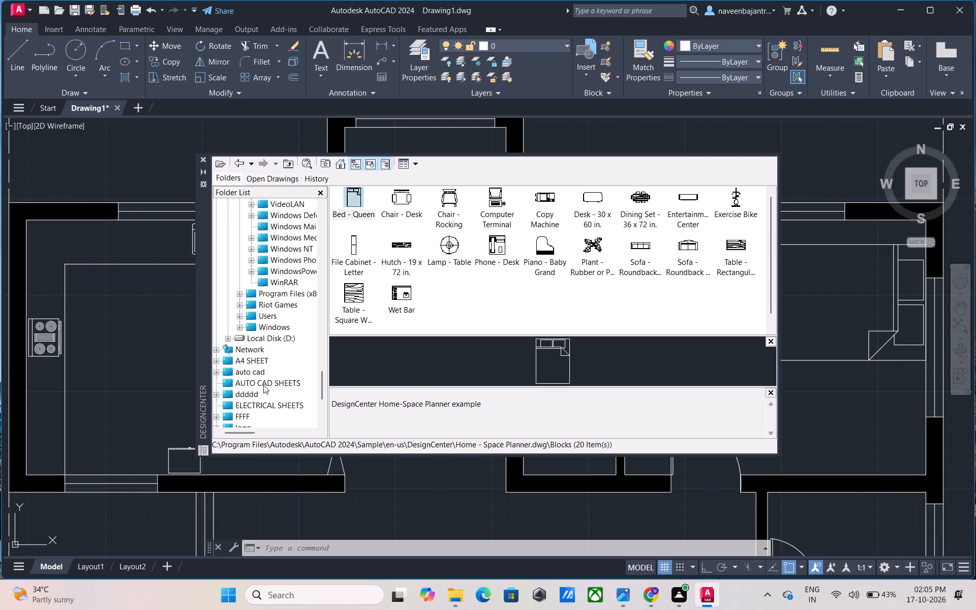
scroll(263, 385, "down", 1)
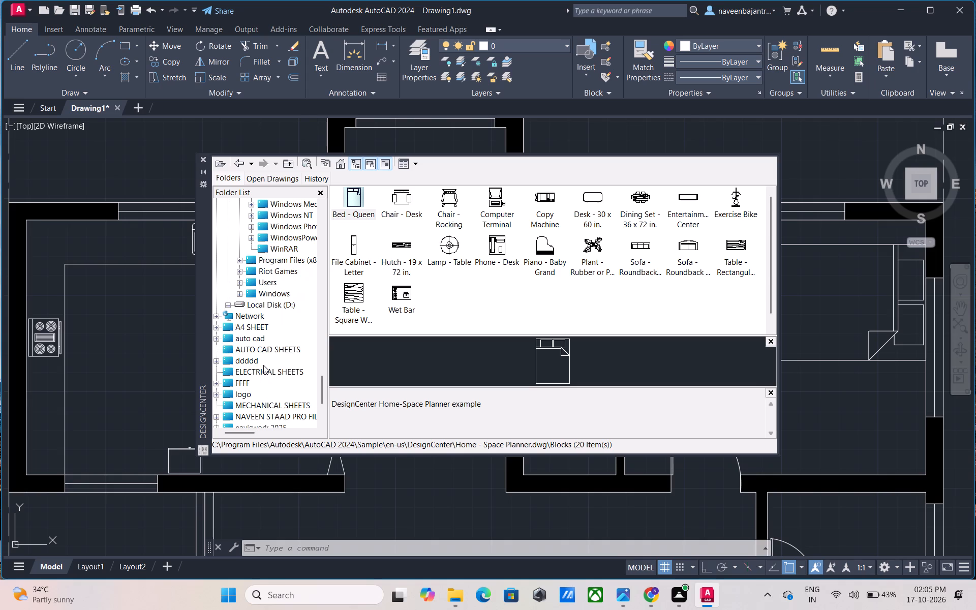
scroll(263, 365, "down", 4)
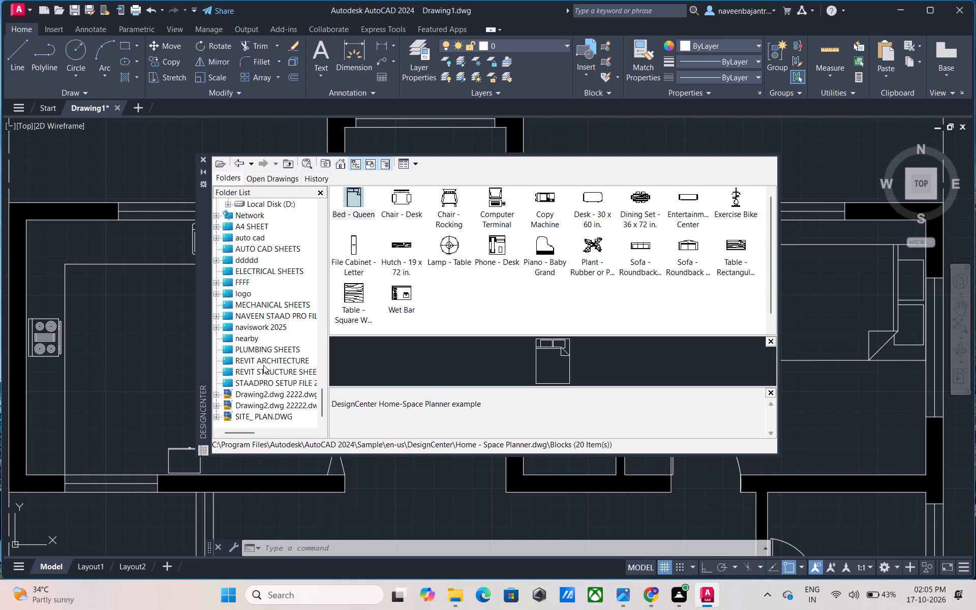
scroll(263, 365, "down", 2)
scroll(263, 365, "up", 1)
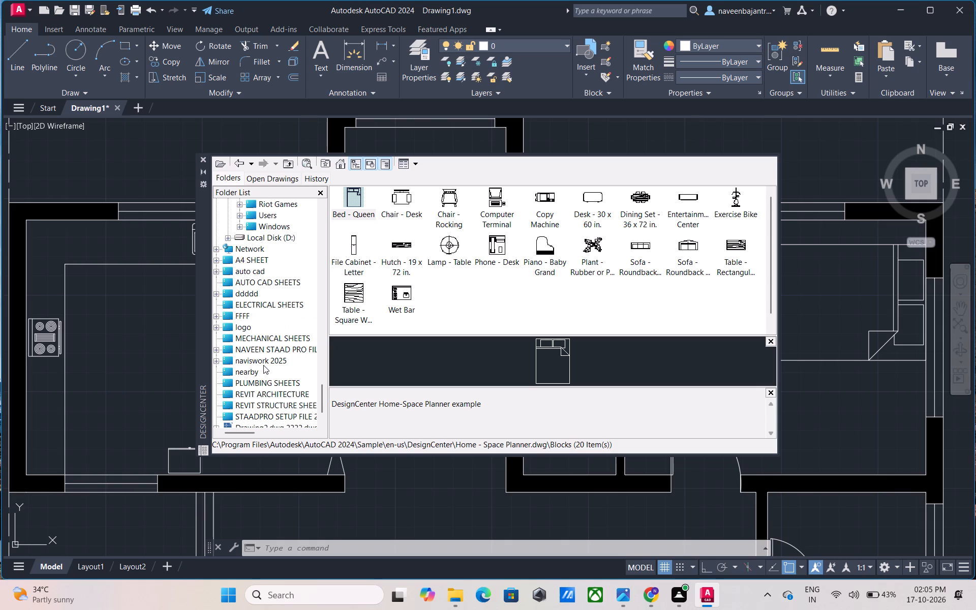
scroll(263, 365, "up", 1)
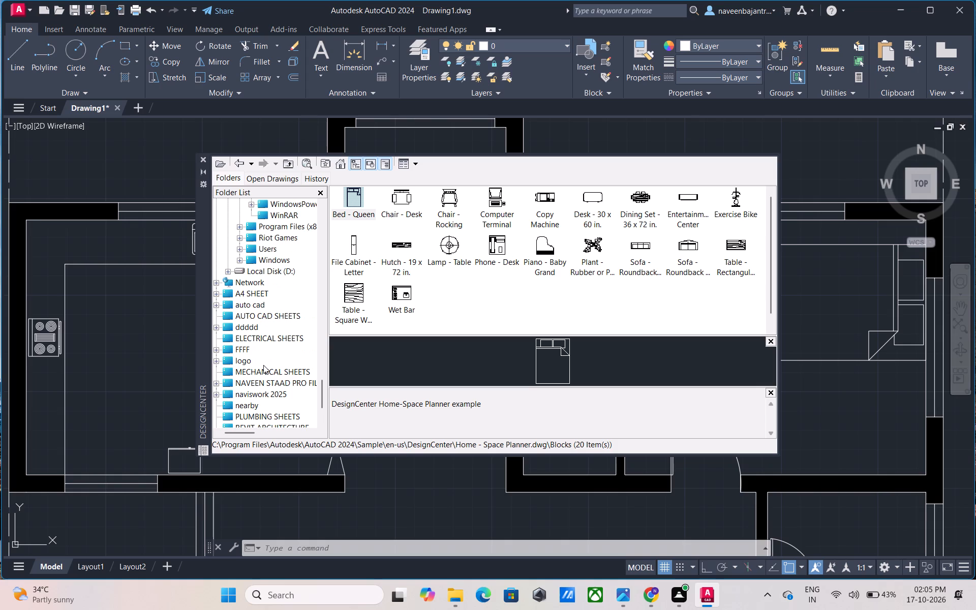
scroll(263, 365, "up", 1)
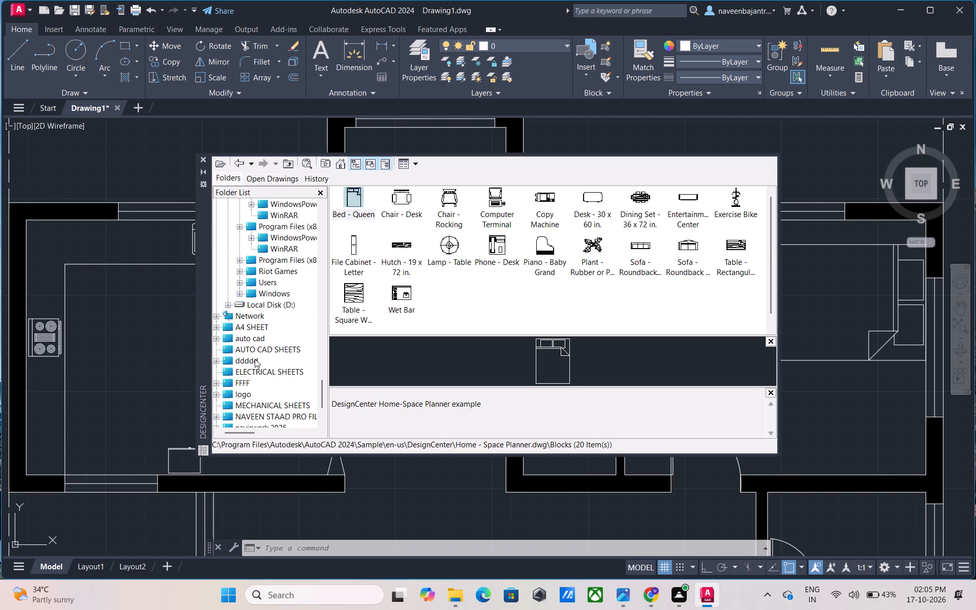
scroll(255, 359, "up", 1)
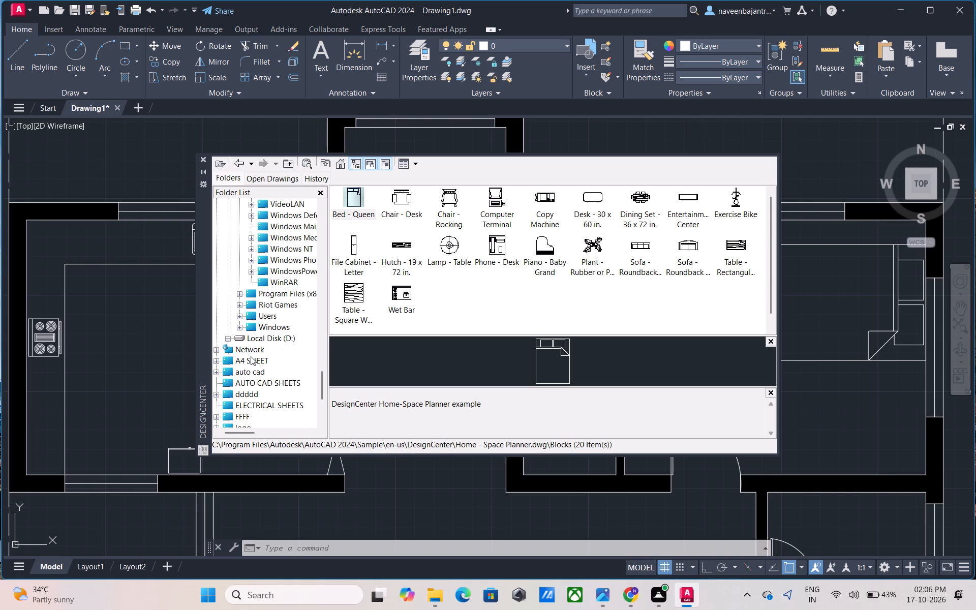
scroll(251, 356, "up", 1)
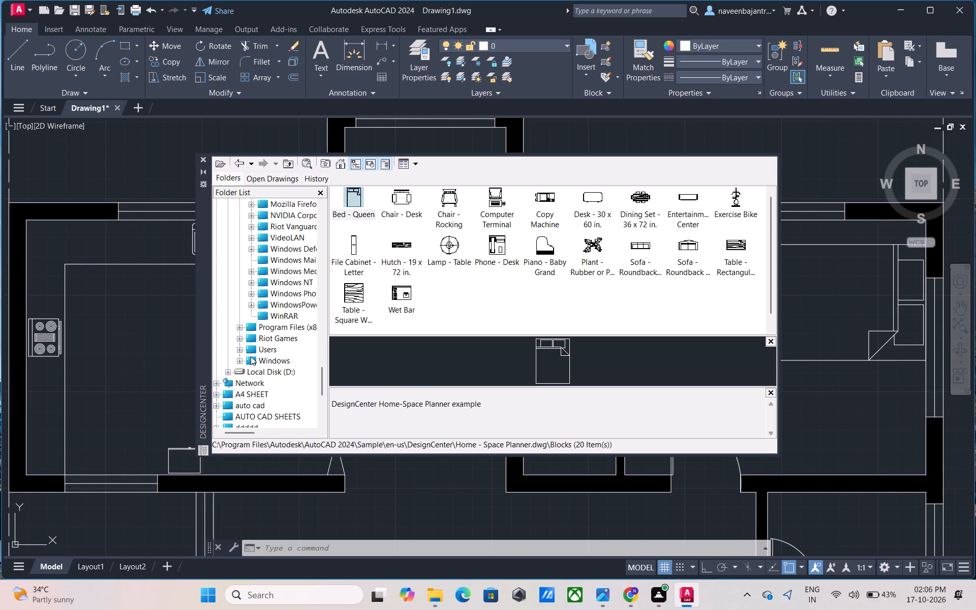
scroll(251, 356, "up", 1)
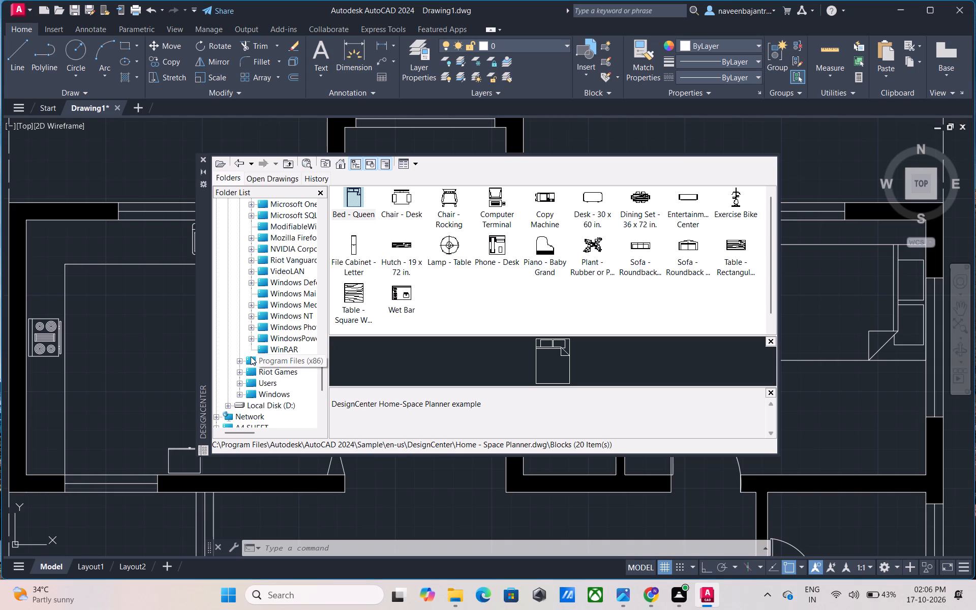
Look back through the DesignCenter folder list, from the Program Files folders to the sample drawings, for another source of blocks.
scroll(251, 356, "up", 1)
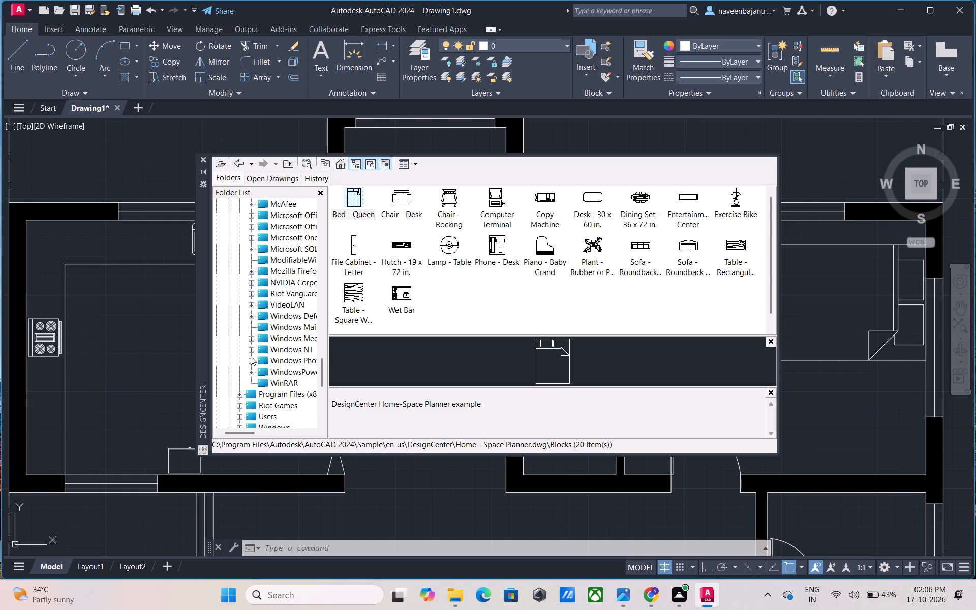
scroll(251, 356, "up", 1)
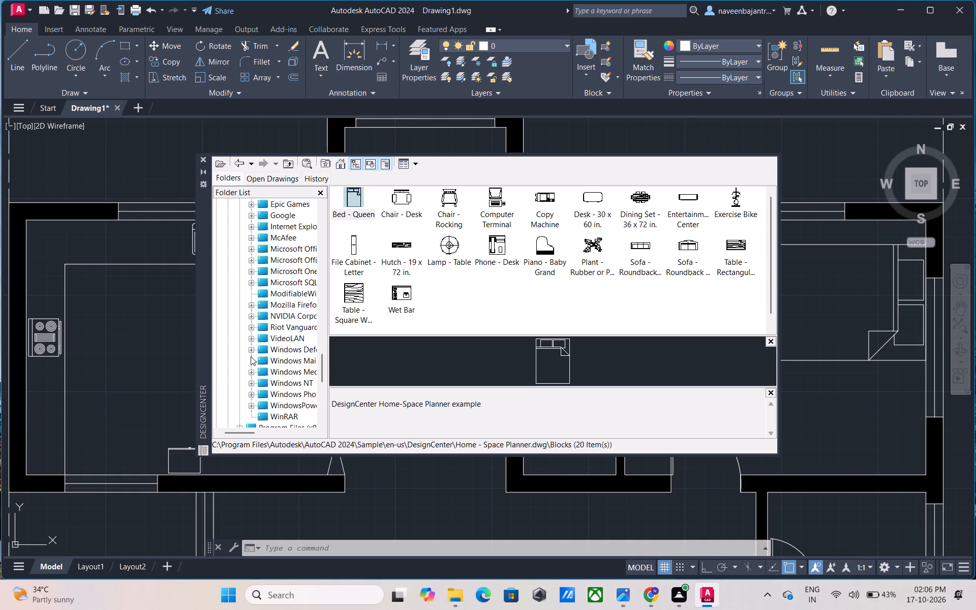
scroll(251, 356, "up", 1)
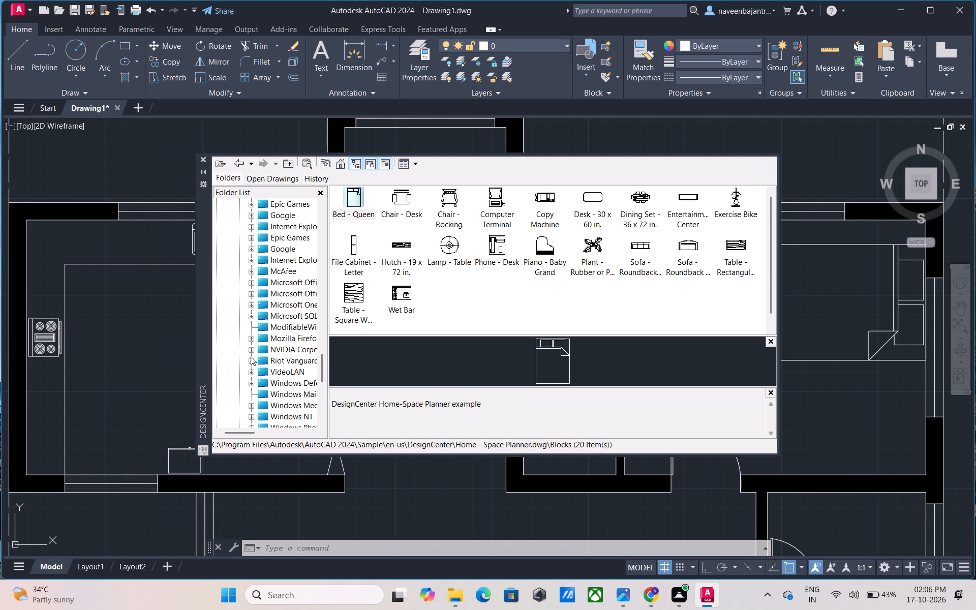
scroll(251, 356, "up", 1)
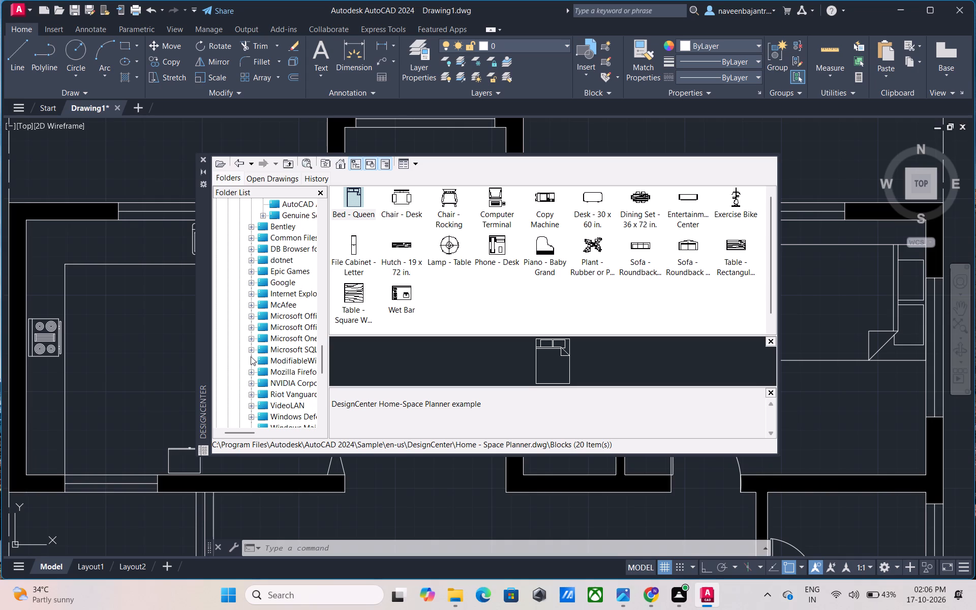
scroll(251, 356, "up", 1)
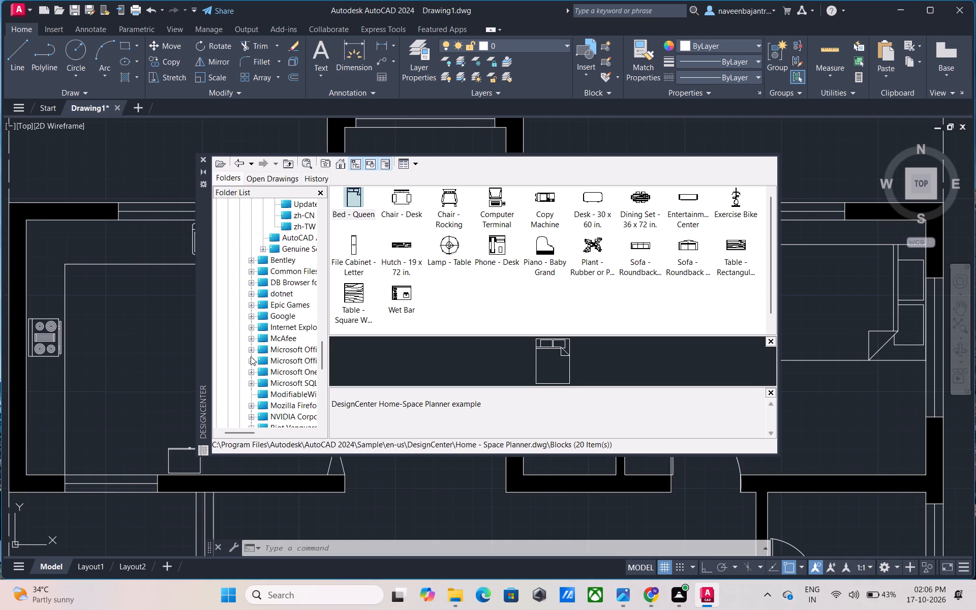
scroll(251, 356, "up", 1)
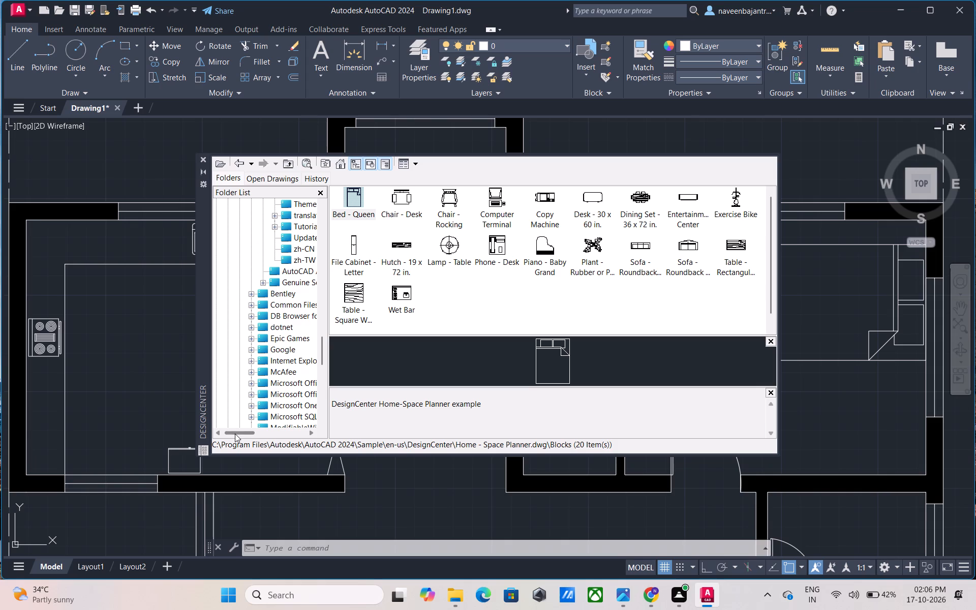
left_click_drag(235, 434, 242, 435)
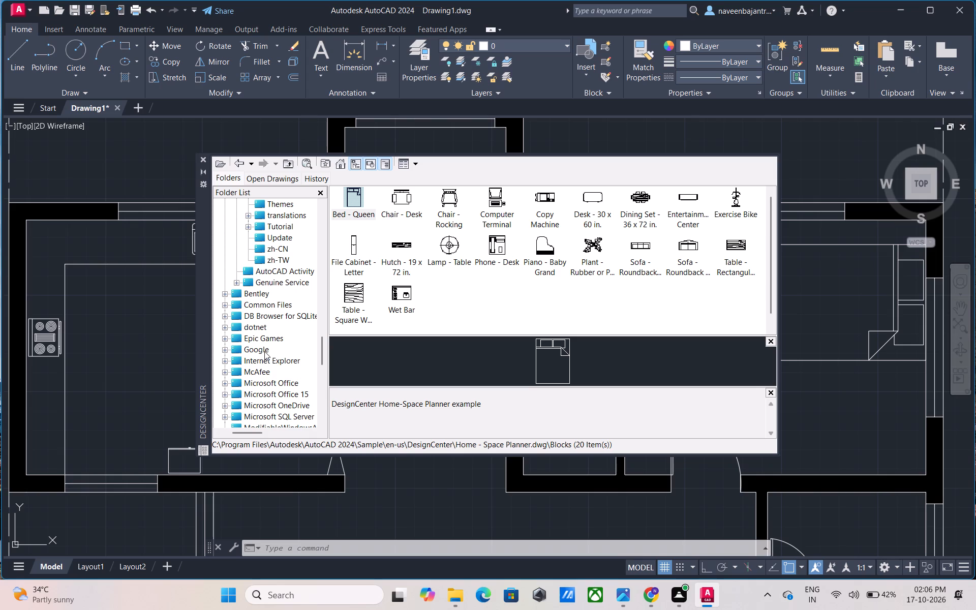
scroll(264, 351, "up", 1)
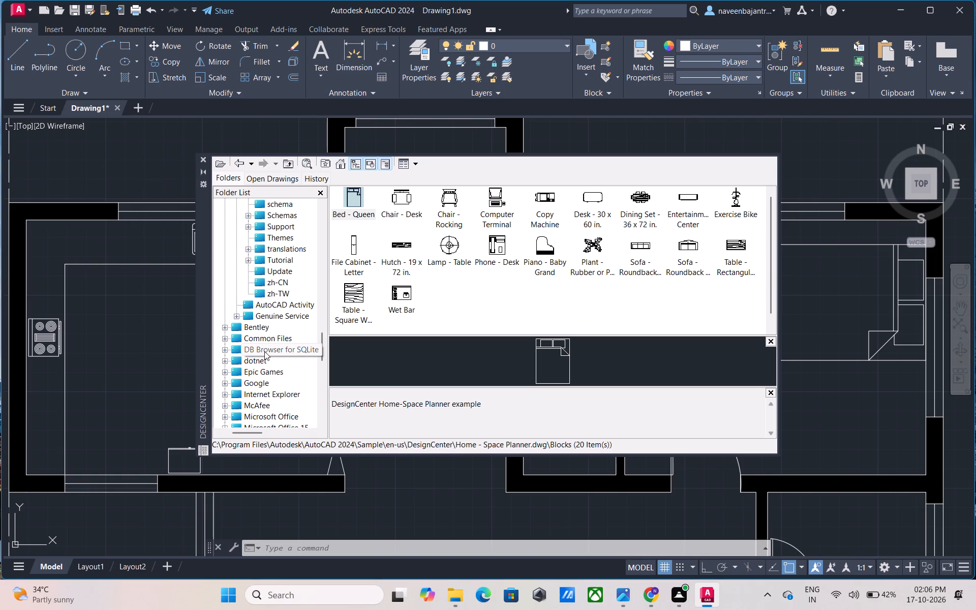
scroll(264, 351, "up", 1)
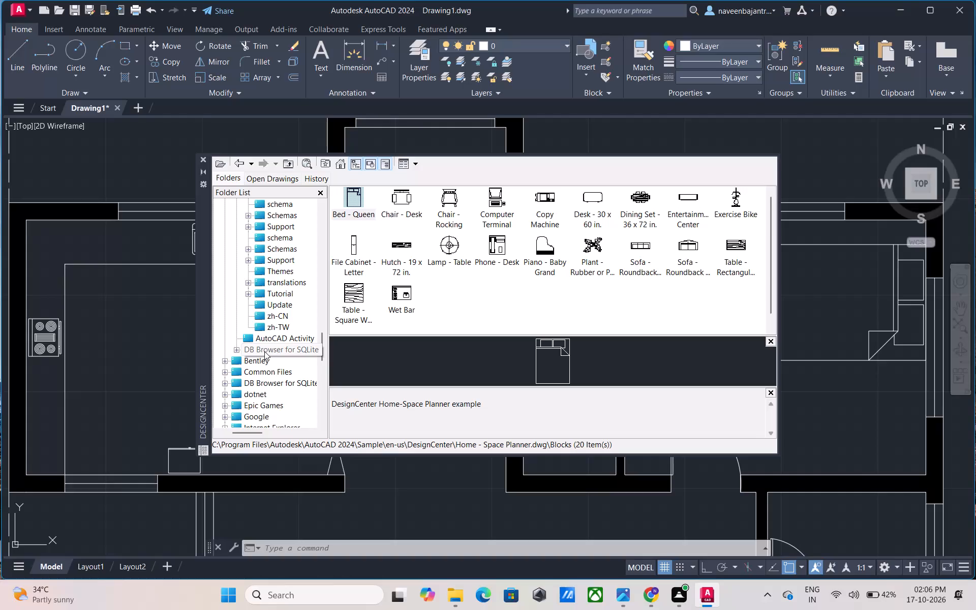
scroll(264, 351, "up", 1)
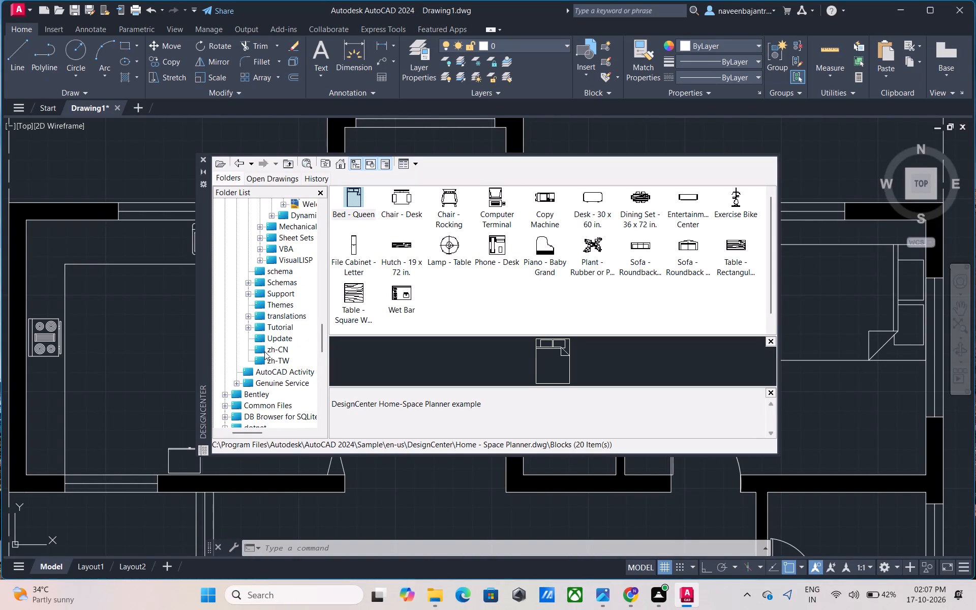
scroll(264, 351, "up", 1)
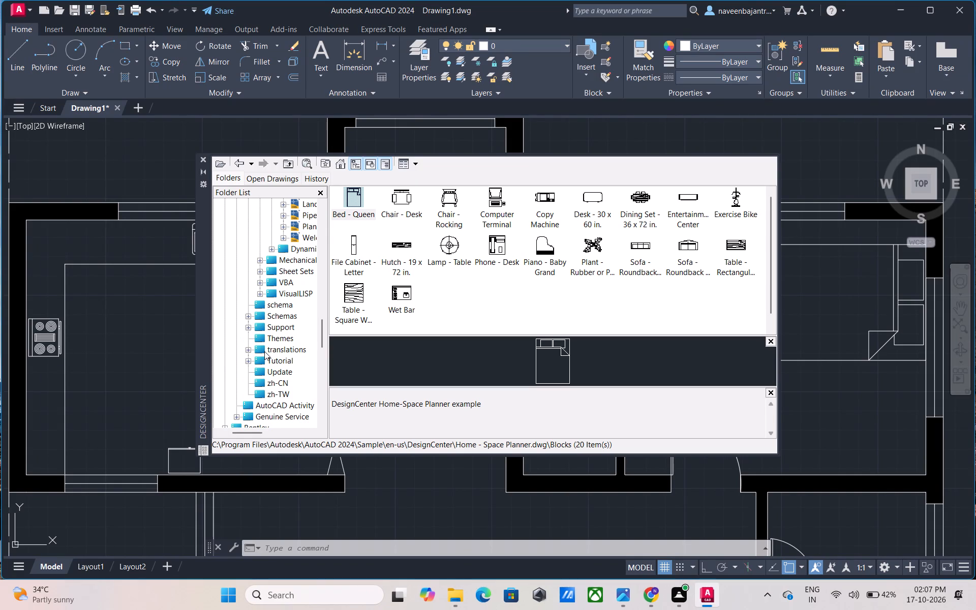
scroll(264, 351, "up", 1)
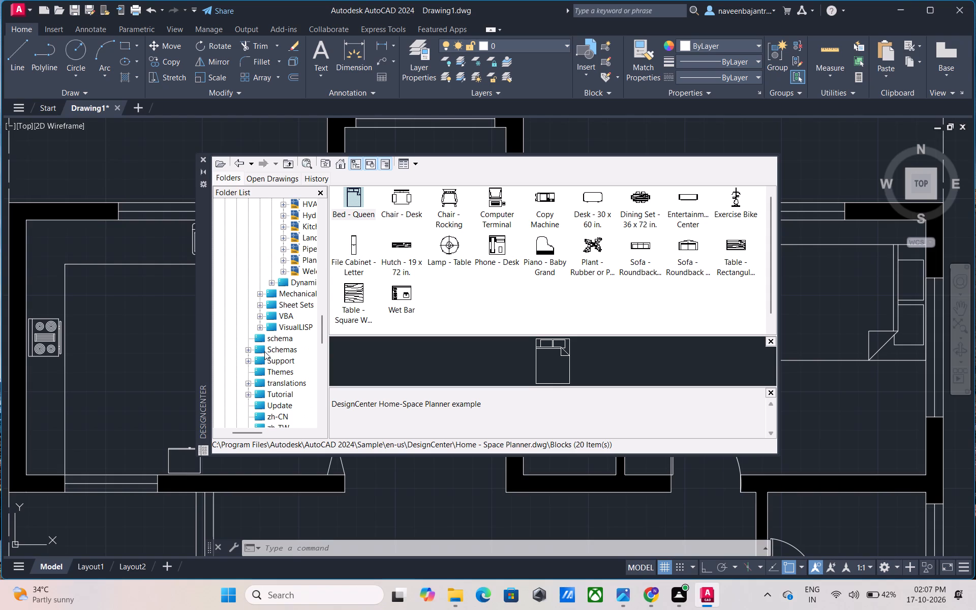
scroll(264, 351, "up", 1)
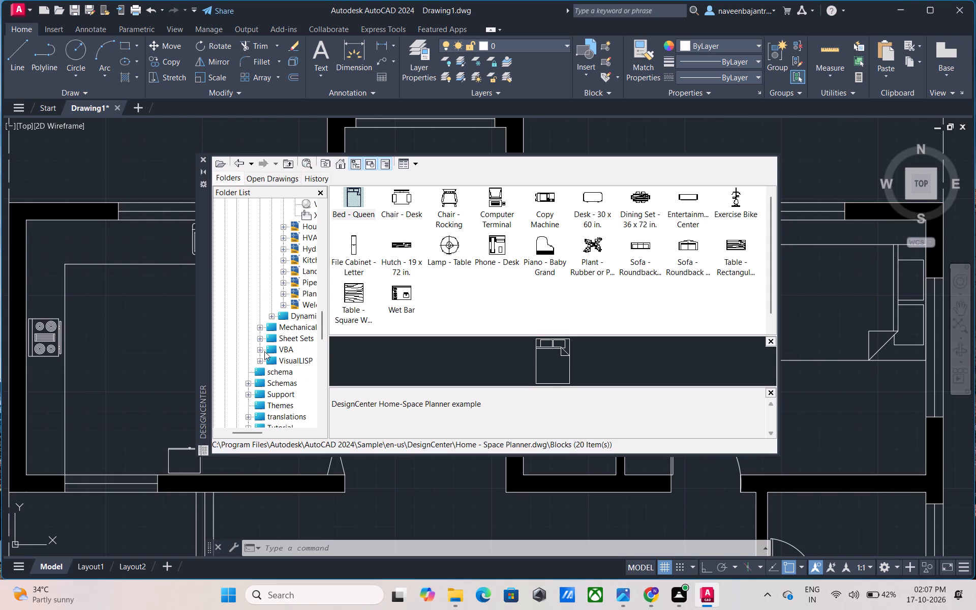
scroll(264, 351, "up", 1)
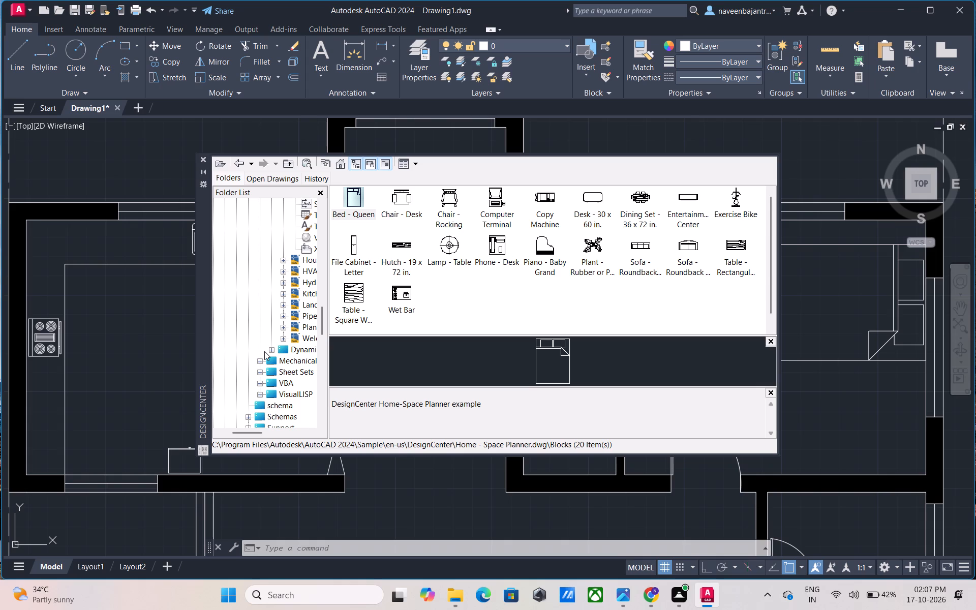
scroll(264, 351, "up", 1)
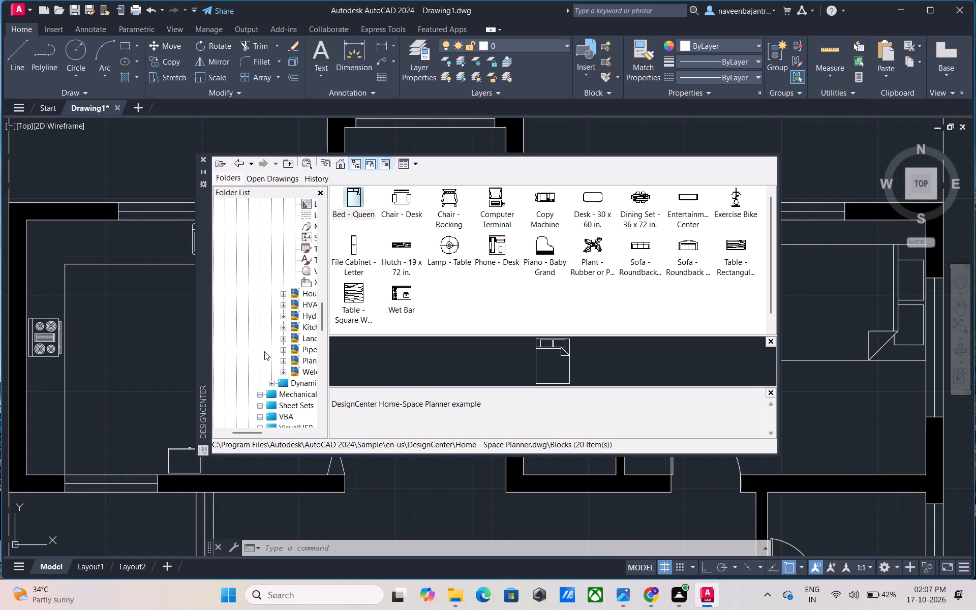
scroll(264, 351, "up", 1)
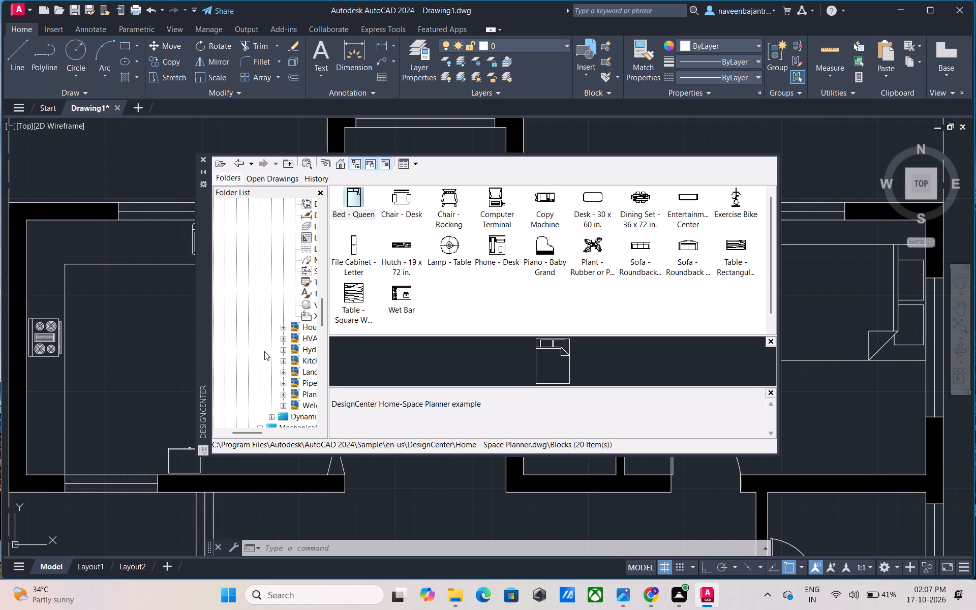
scroll(264, 351, "up", 1)
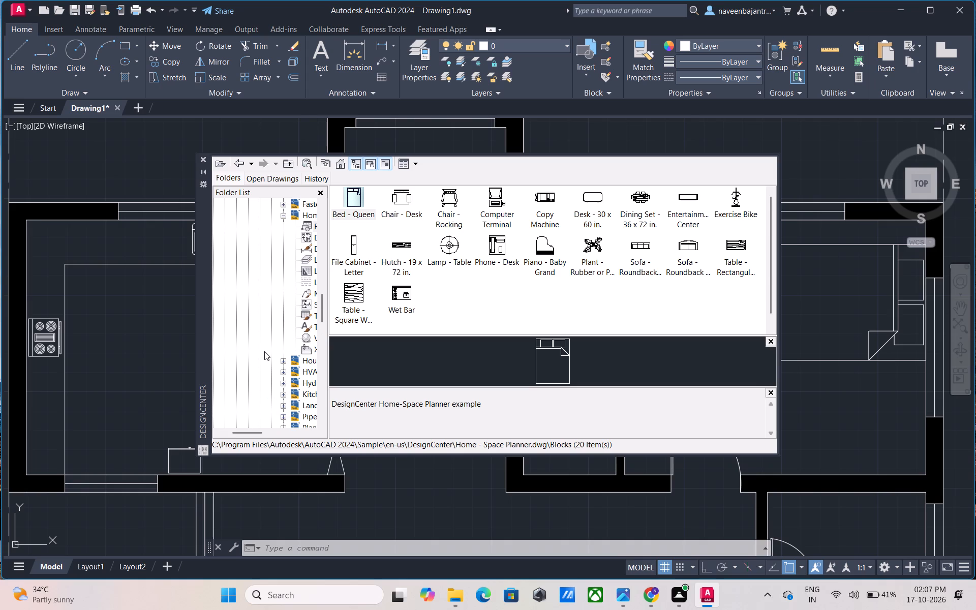
scroll(264, 351, "up", 1)
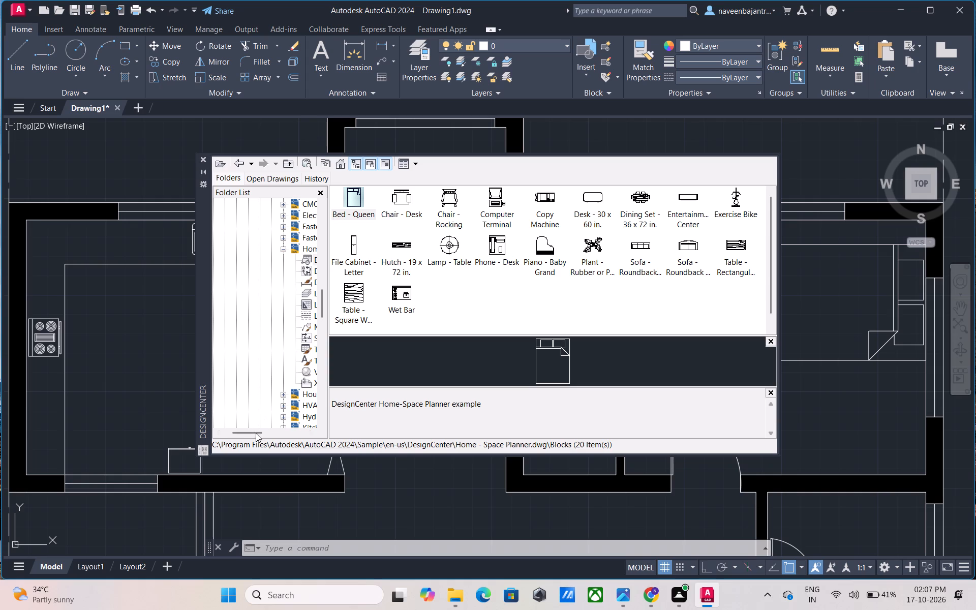
Examine the names of the sample drawings in the DesignCenter folder, around Home - Space Planner.dwg, for further block sources.
left_click_drag(256, 434, 272, 434)
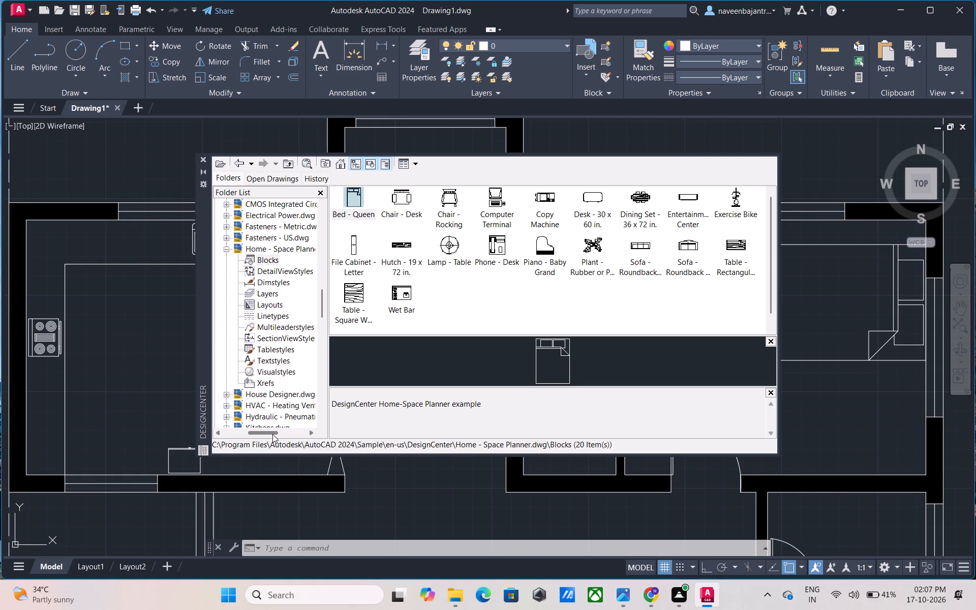
left_click_drag(272, 434, 274, 434)
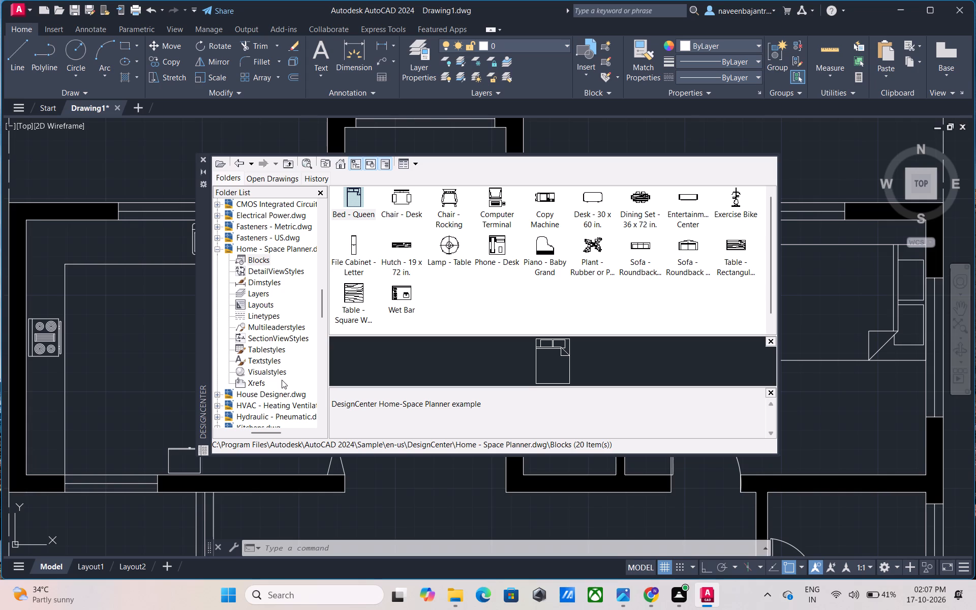
scroll(282, 380, "up", 1)
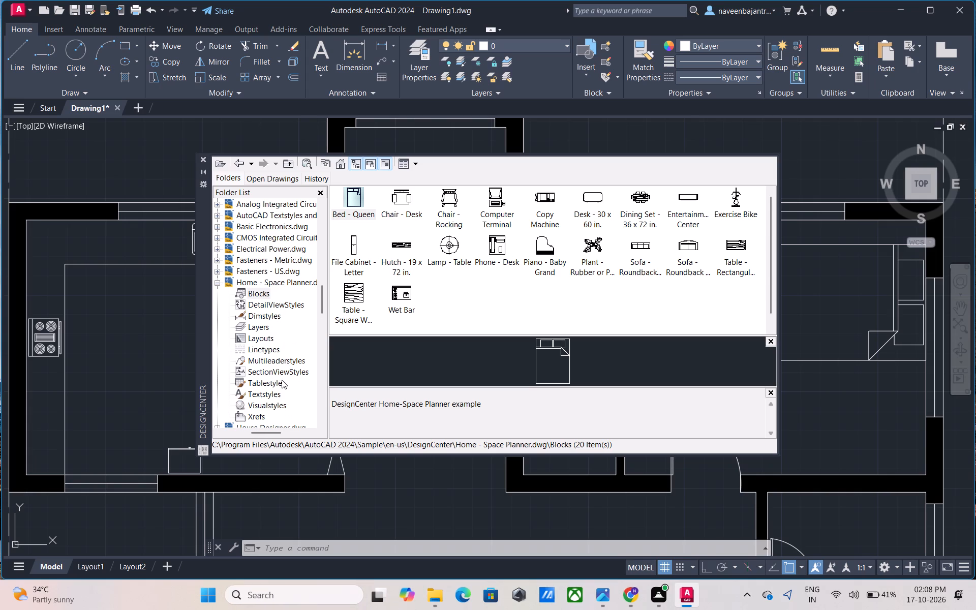
scroll(282, 380, "up", 1)
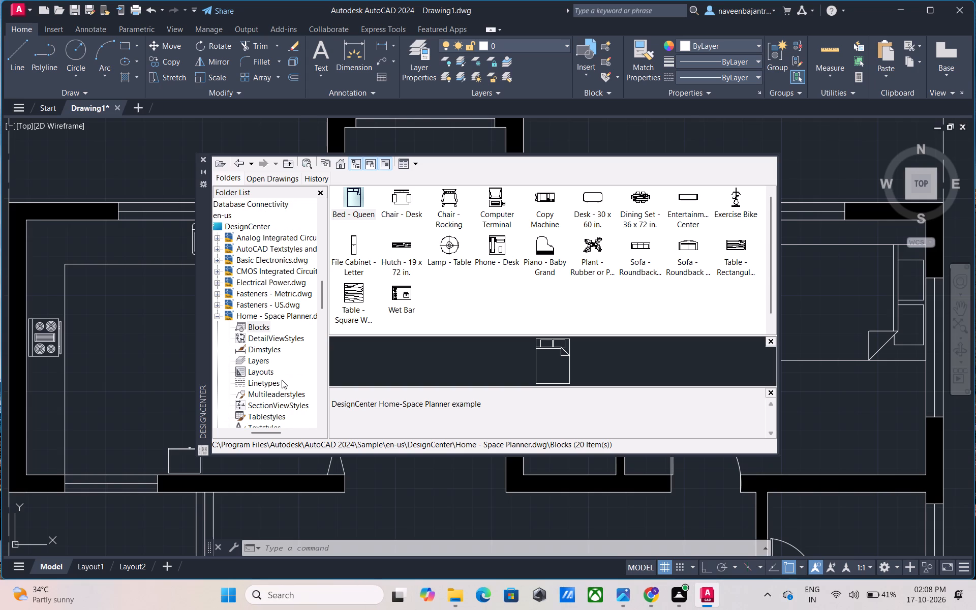
scroll(282, 380, "up", 1)
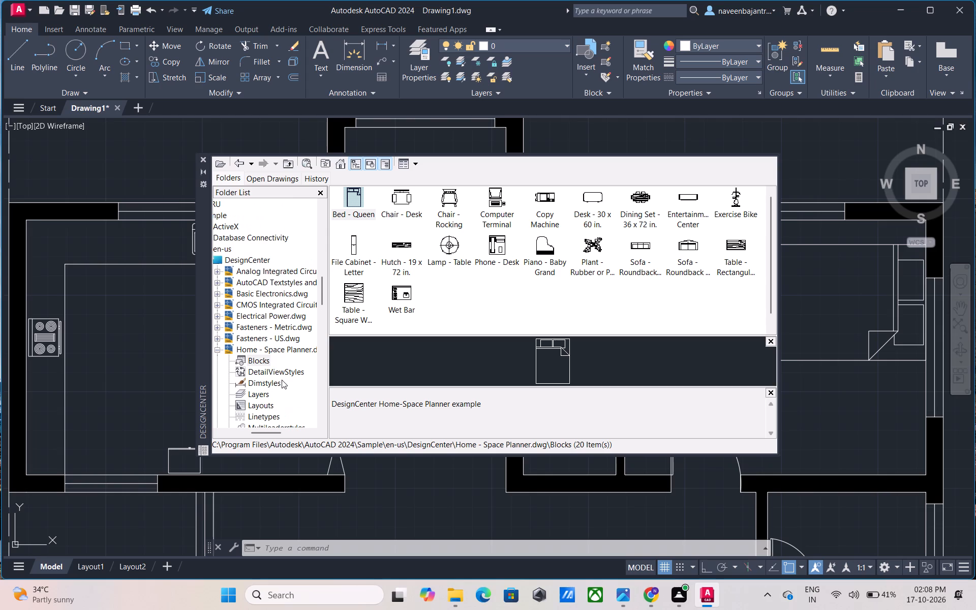
scroll(282, 380, "up", 1)
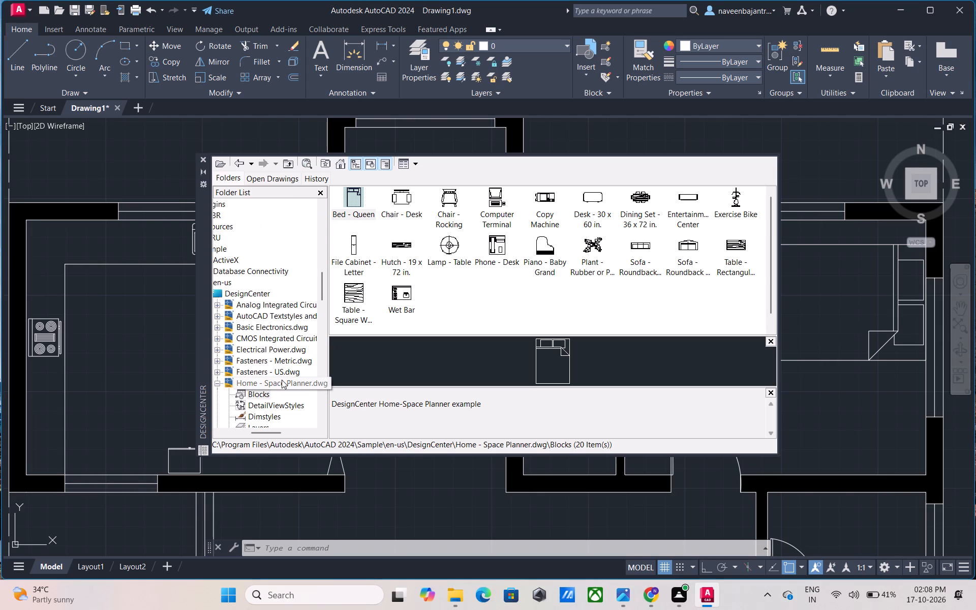
scroll(282, 380, "up", 1)
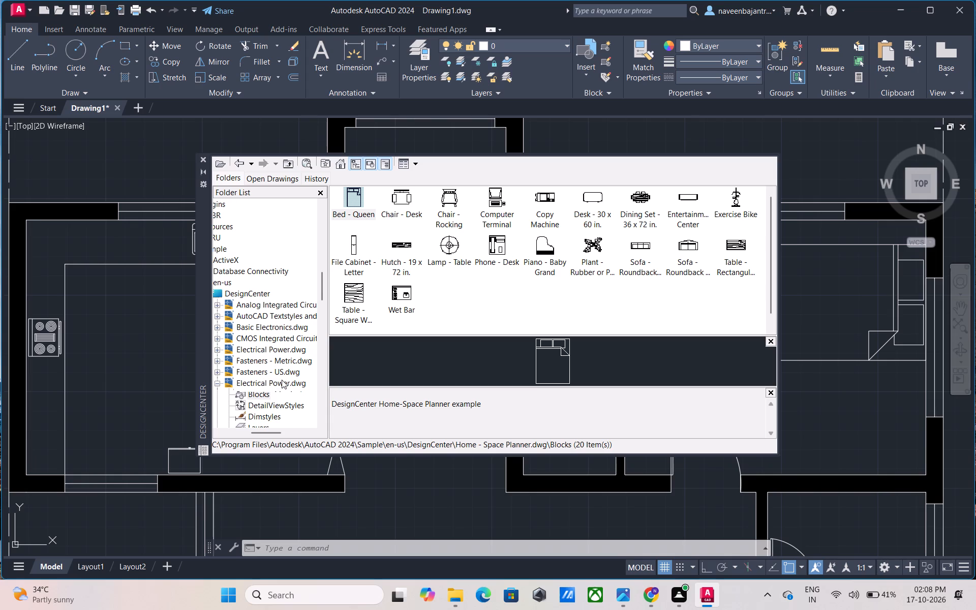
scroll(282, 380, "up", 1)
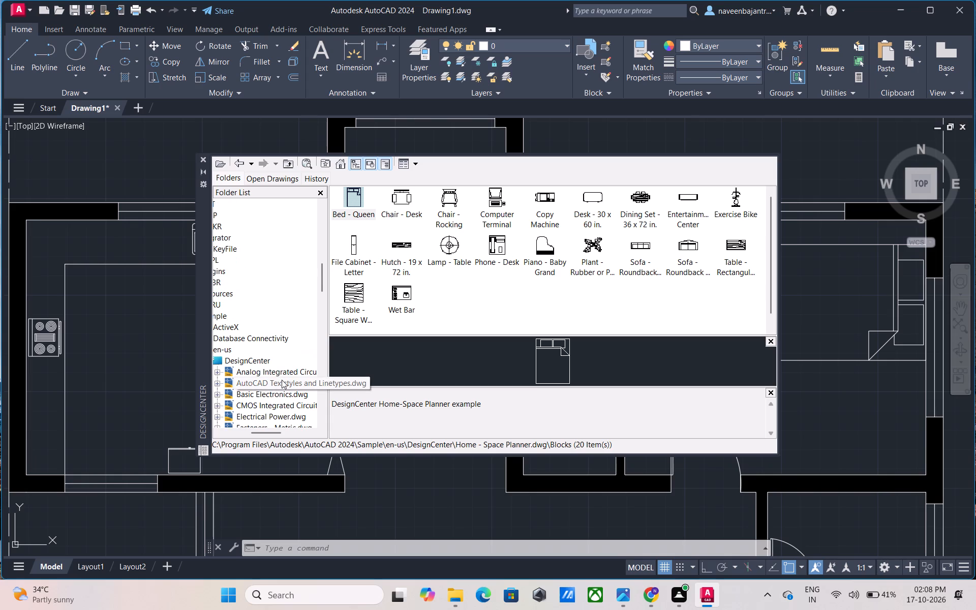
scroll(282, 380, "up", 1)
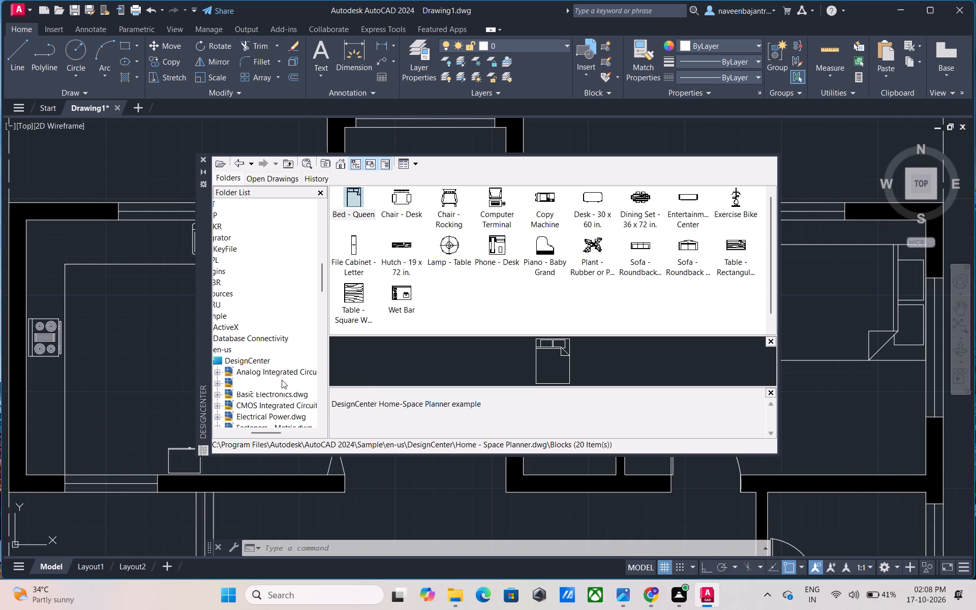
Look back up the DesignCenter folder list, from the sample drawings through the AutoCAD 2024 subfolders to the C: drive, for another block source.
scroll(282, 380, "up", 1)
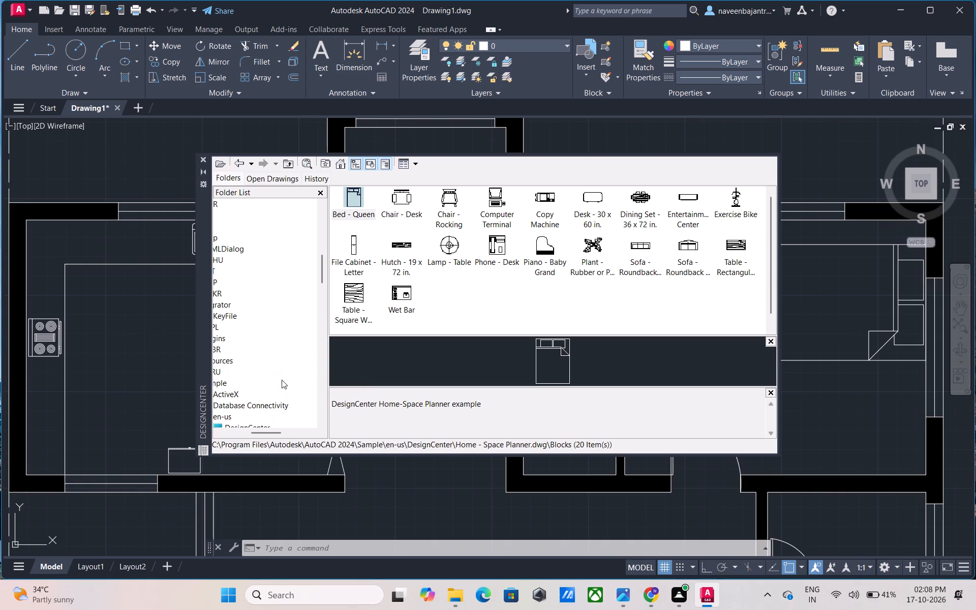
left_click_drag(272, 431, 257, 436)
scroll(296, 346, "up", 1)
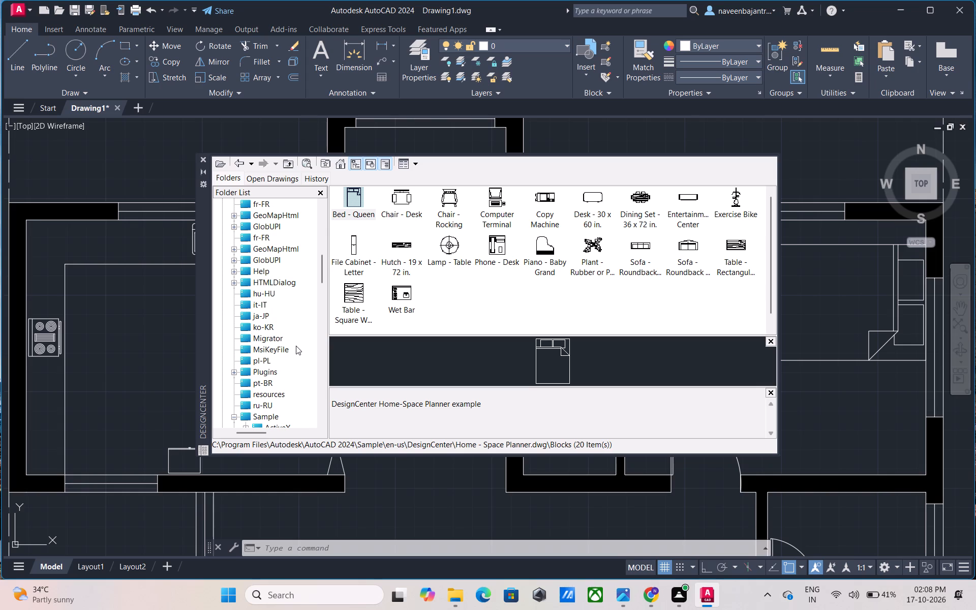
scroll(296, 346, "up", 1)
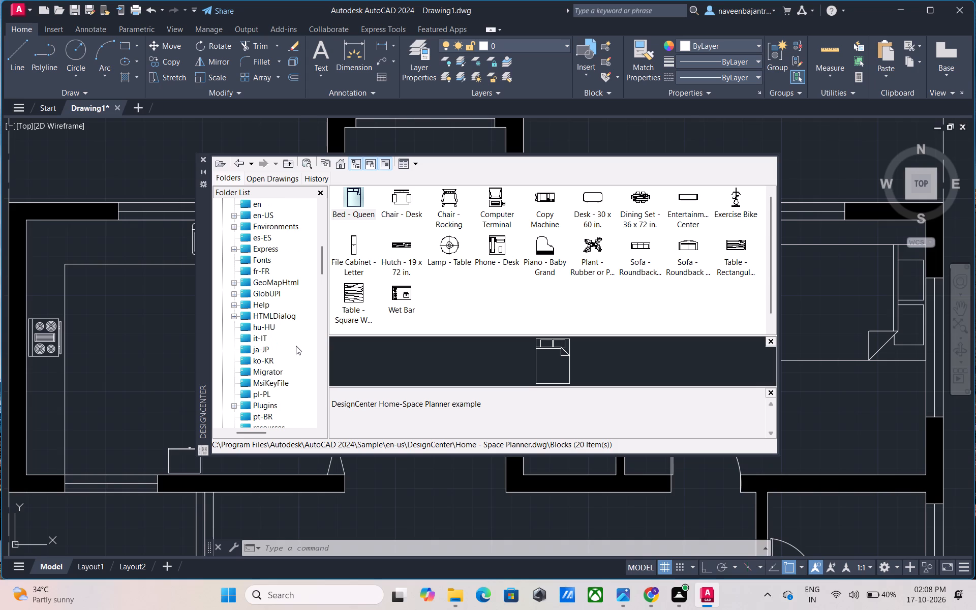
scroll(296, 346, "up", 1)
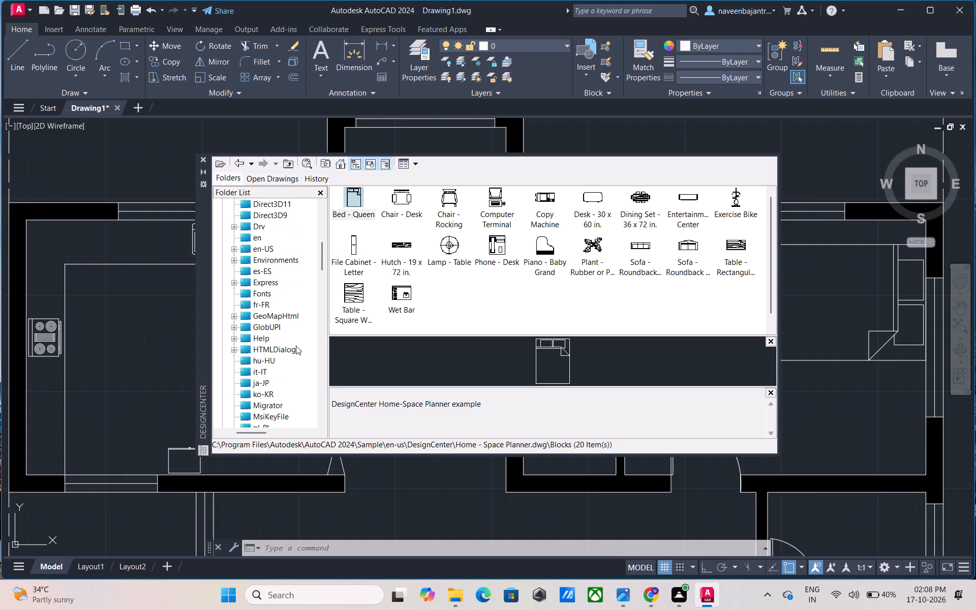
scroll(296, 346, "up", 1)
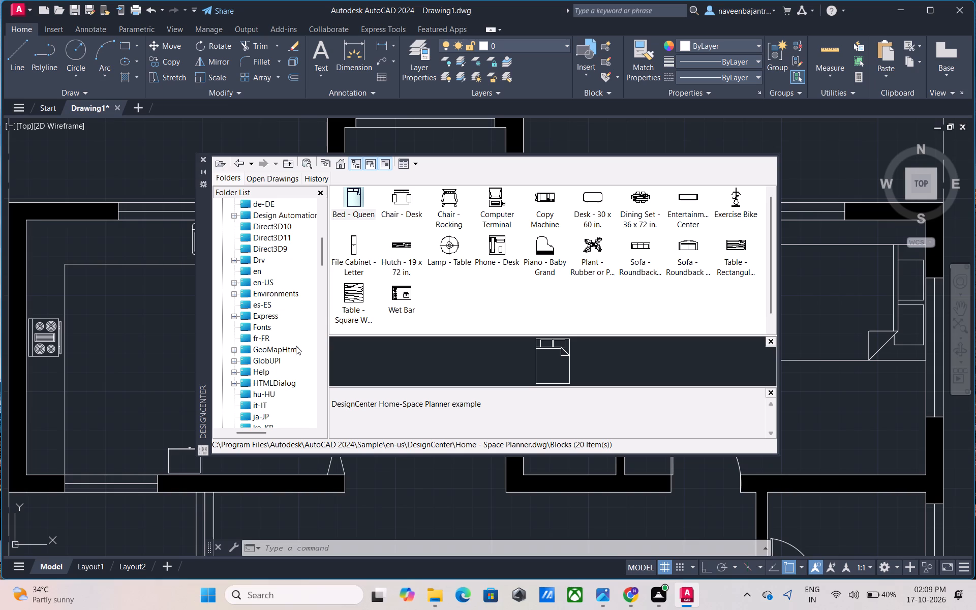
scroll(296, 346, "up", 2)
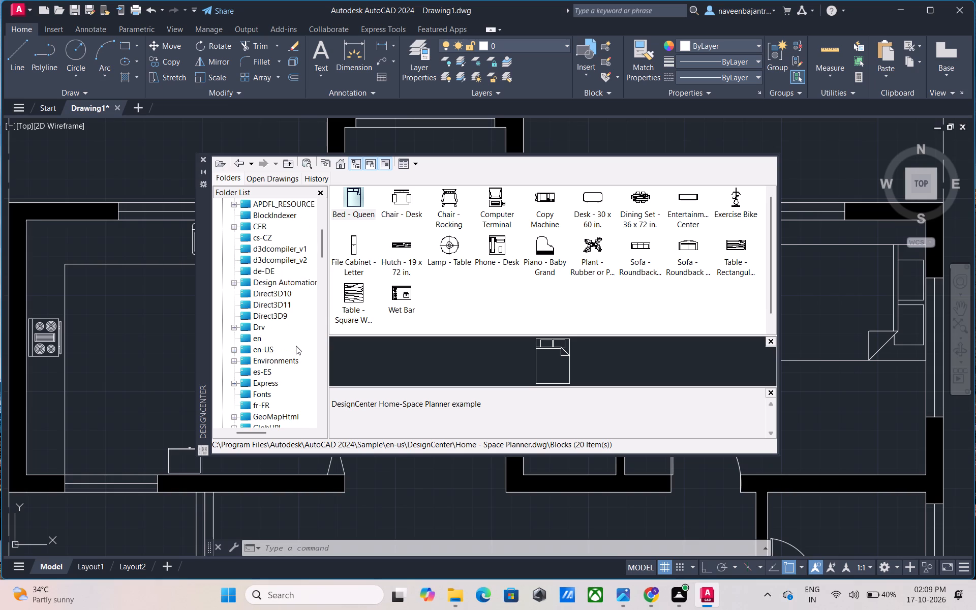
scroll(296, 346, "up", 1)
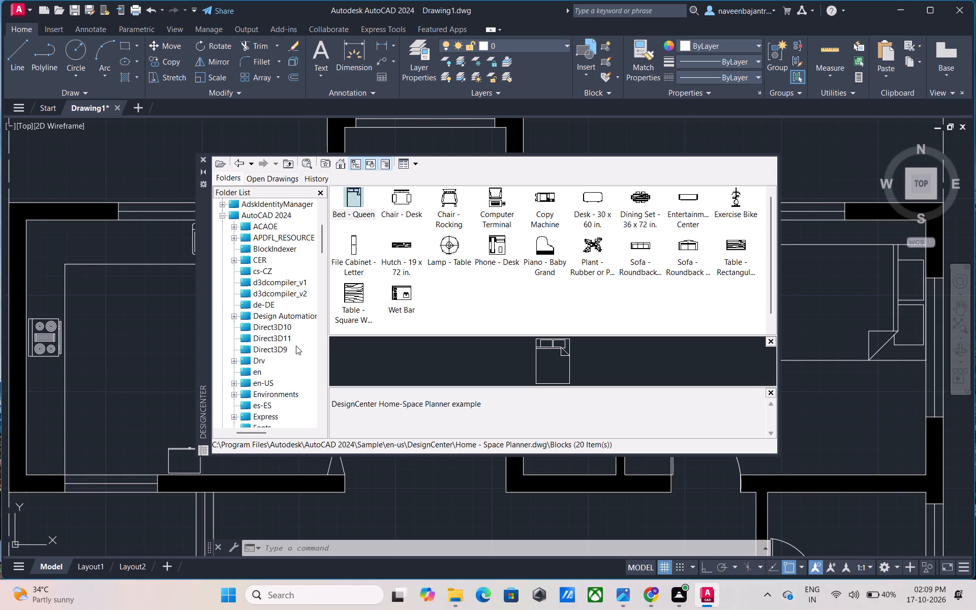
scroll(296, 346, "up", 1)
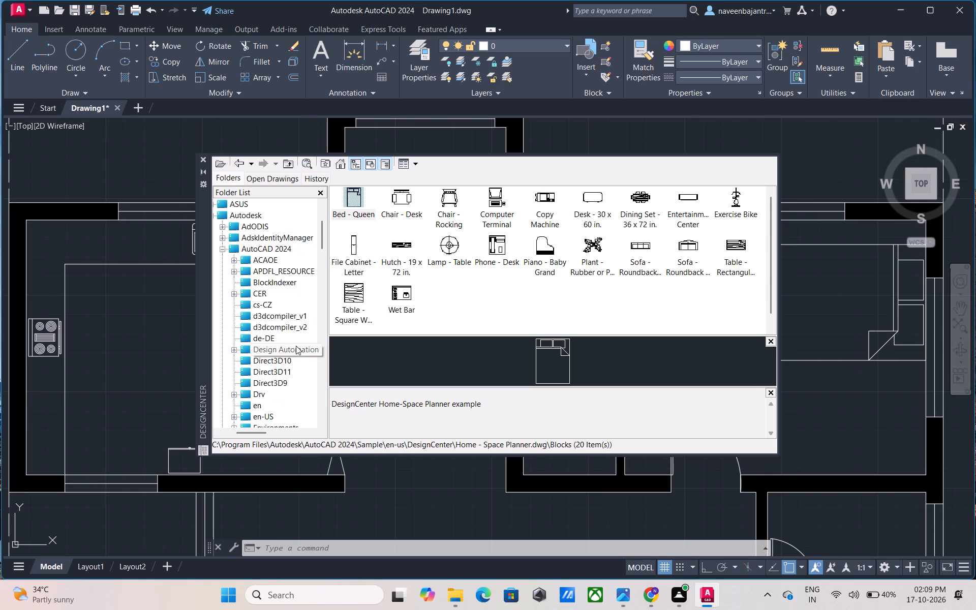
scroll(296, 346, "up", 1)
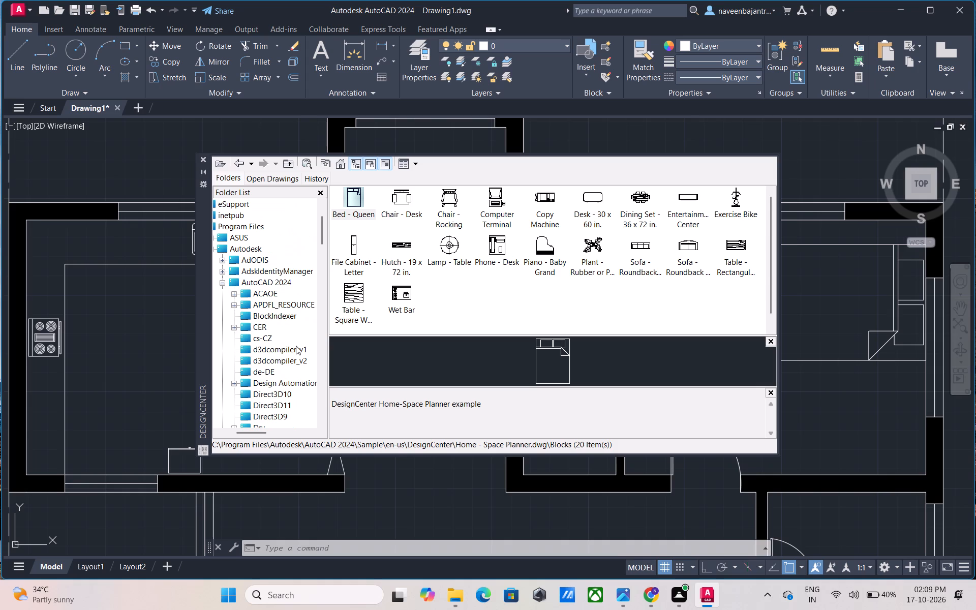
scroll(296, 346, "up", 1)
left_click_drag(261, 431, 250, 434)
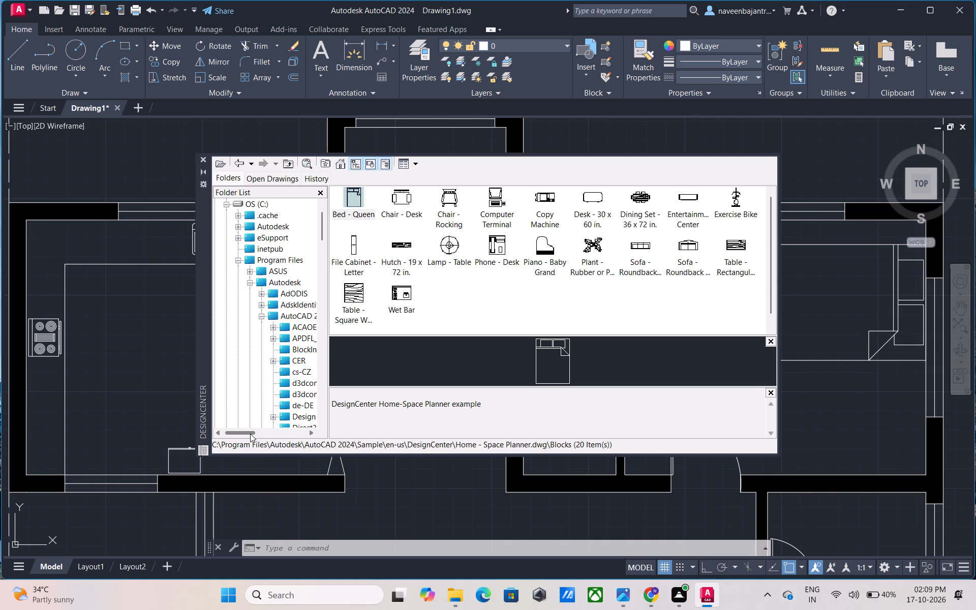
left_click_drag(250, 434, 256, 434)
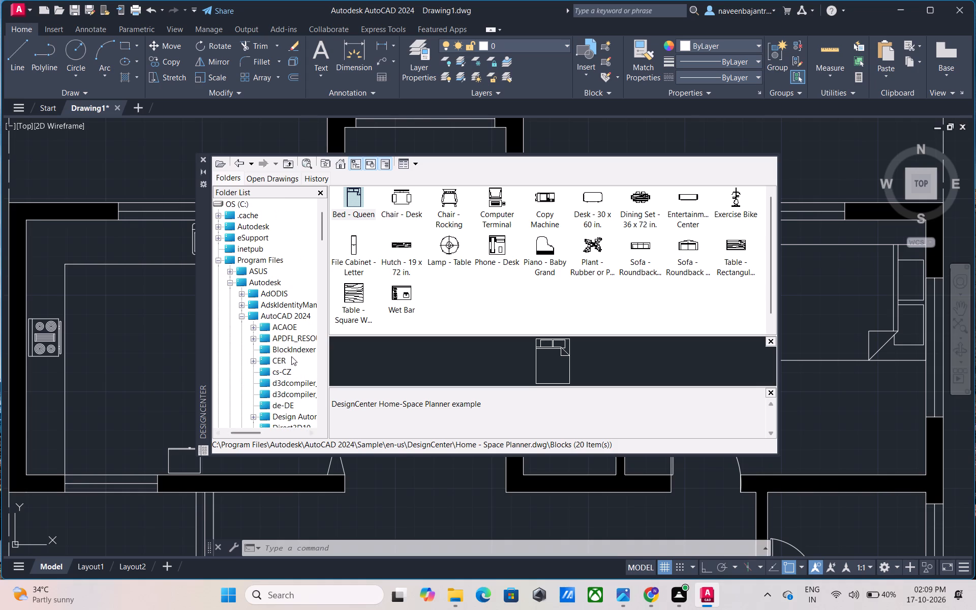
scroll(291, 356, "up", 2)
scroll(291, 356, "down", 2)
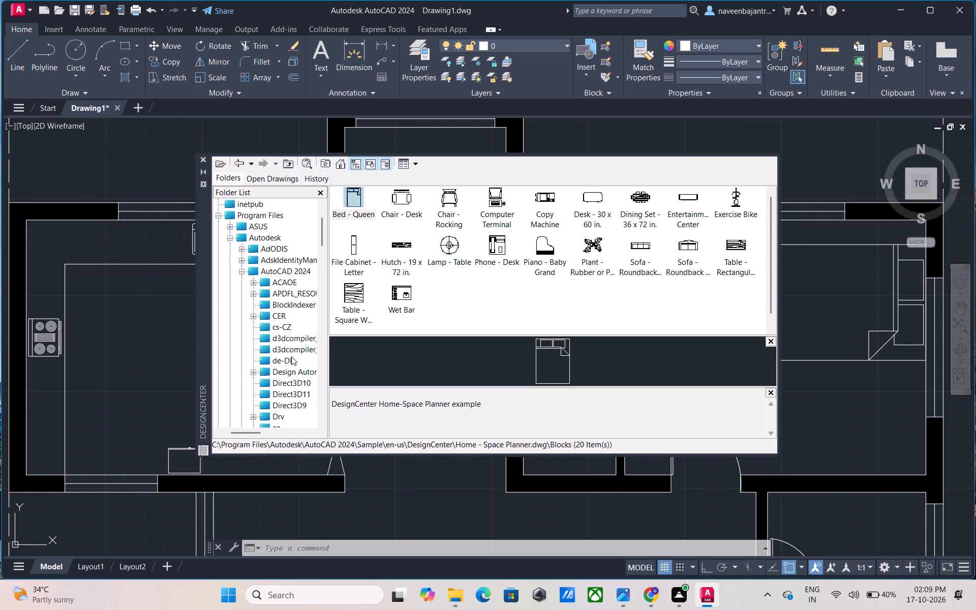
left_click(245, 430)
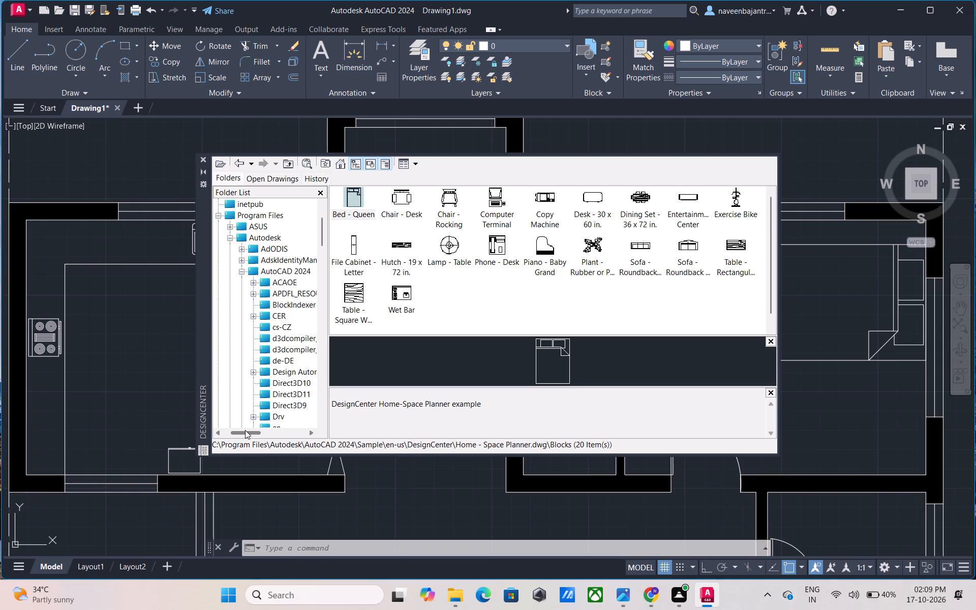
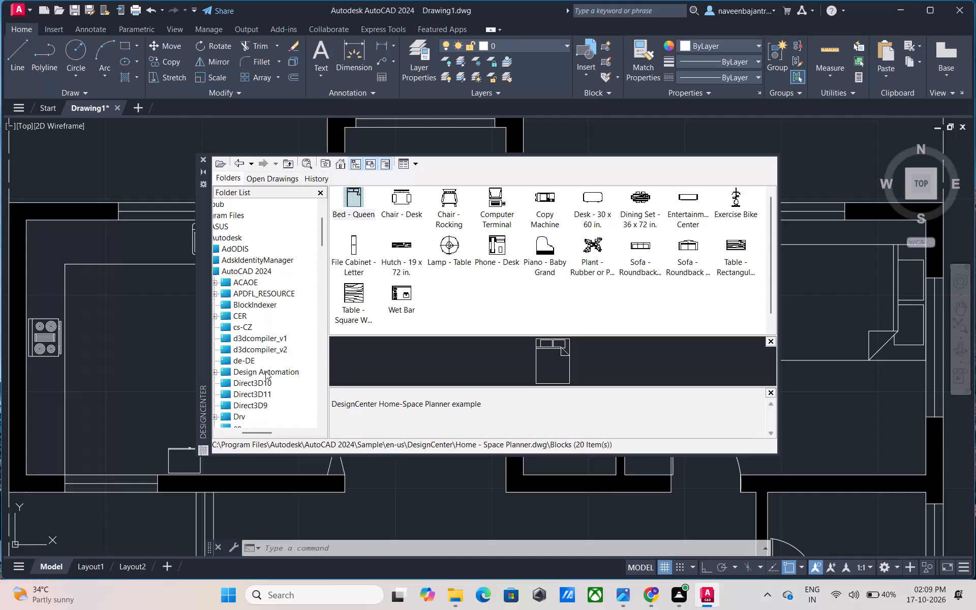
Look down the DesignCenter folder list, through the AutoCAD 2024 subfolders to the Sample folder's drawings, for another block source.
scroll(265, 371, "down", 1)
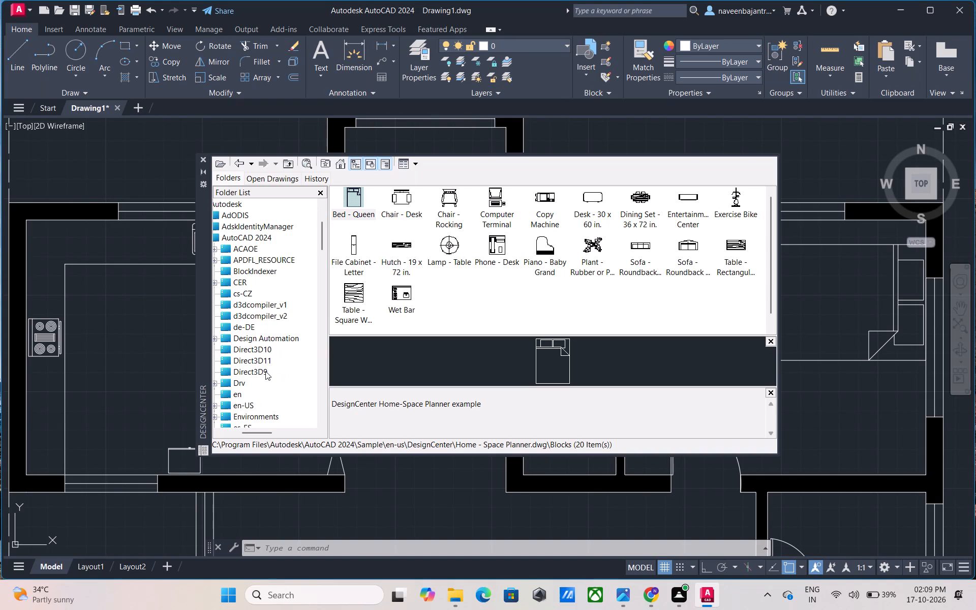
scroll(265, 371, "down", 1)
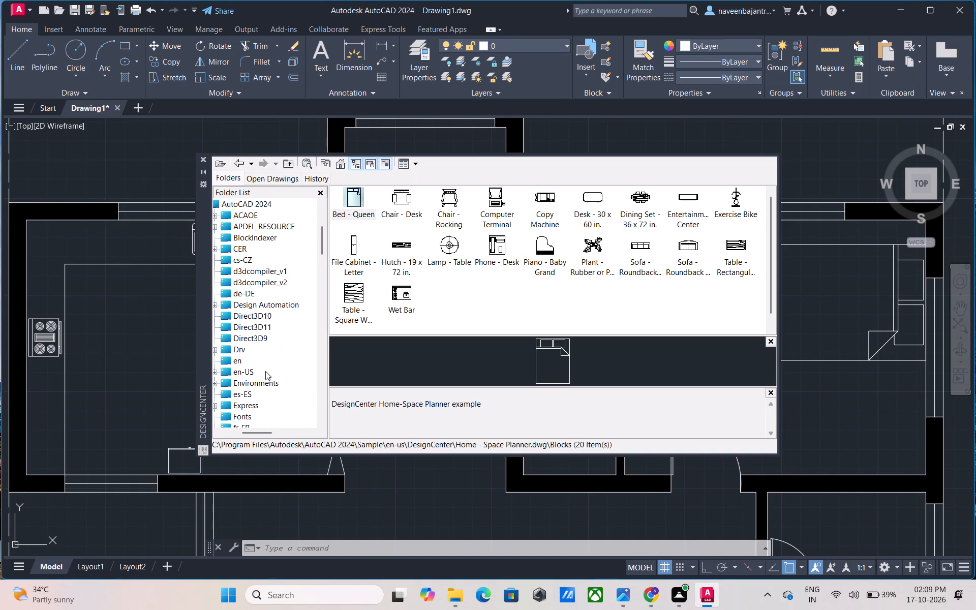
scroll(265, 371, "down", 1)
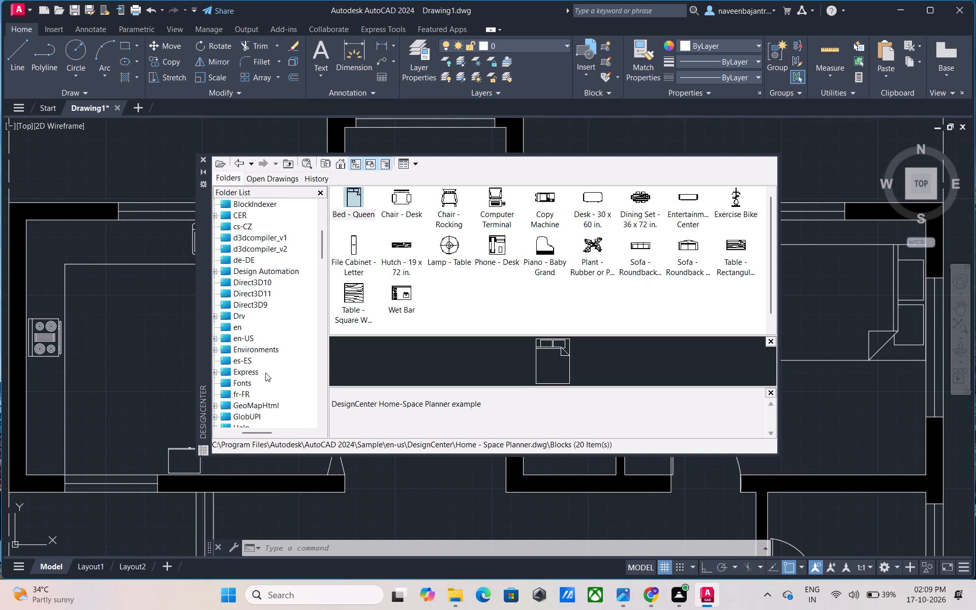
scroll(266, 378, "down", 1)
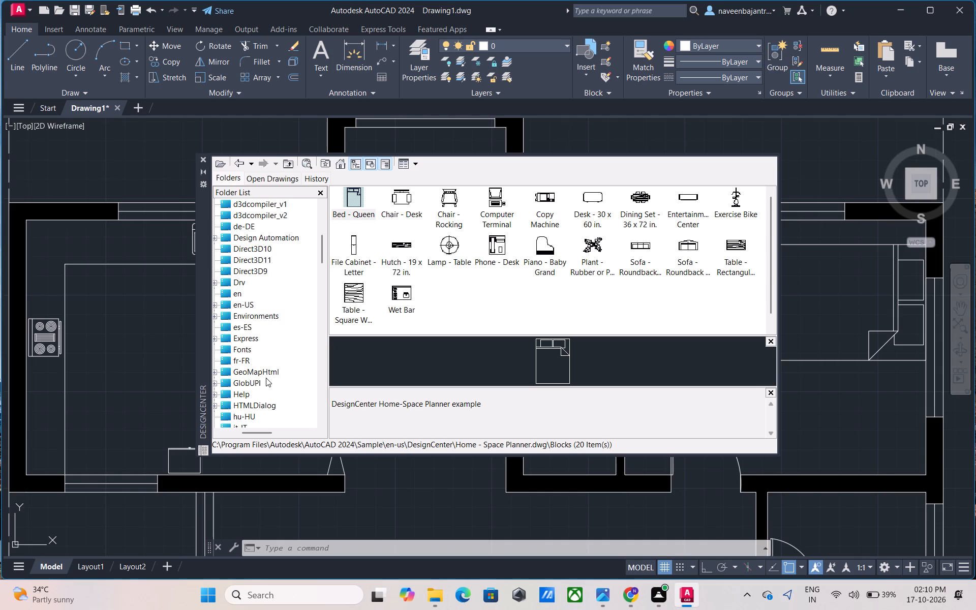
scroll(266, 378, "down", 1)
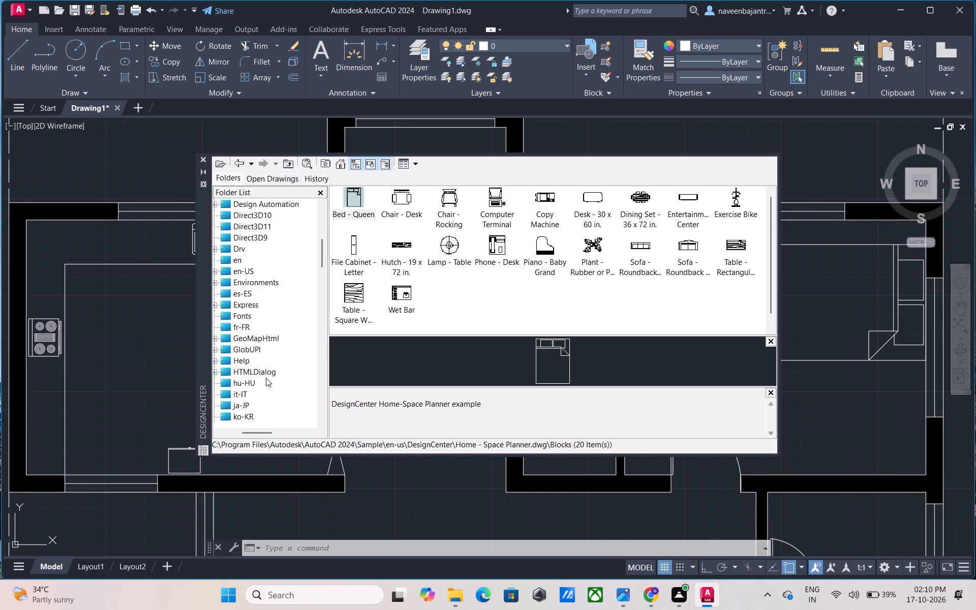
scroll(266, 378, "down", 1)
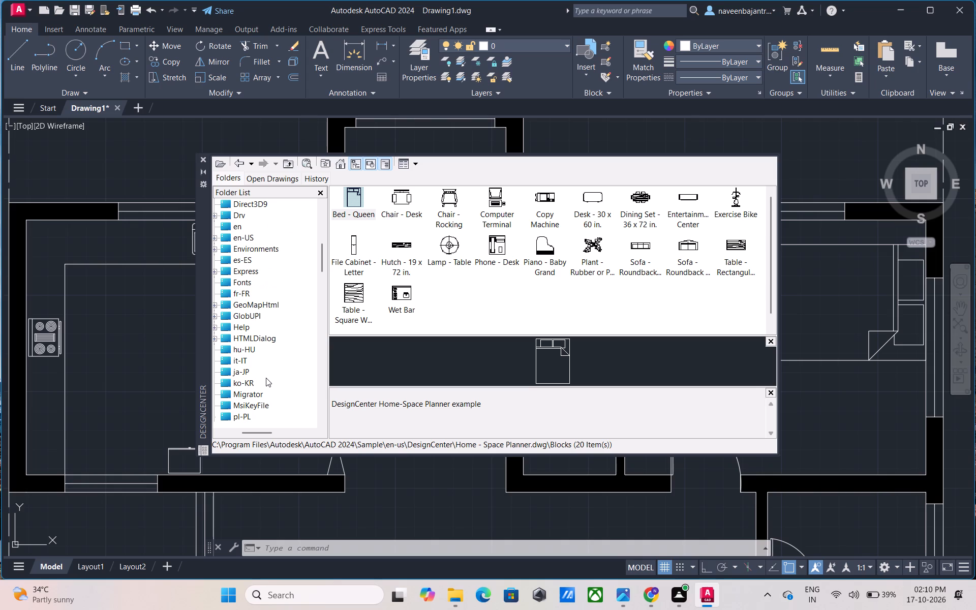
scroll(266, 378, "down", 1)
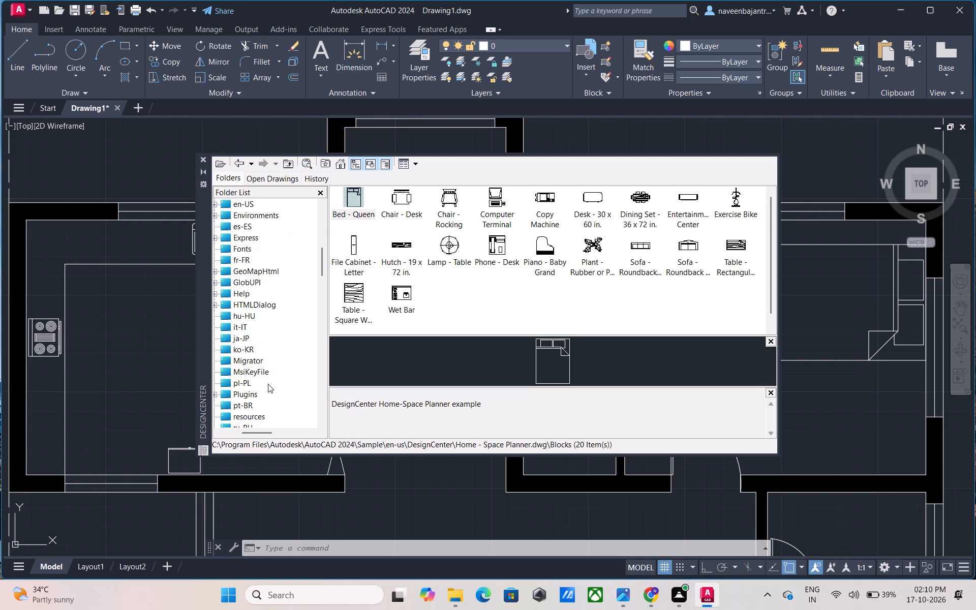
scroll(269, 404, "down", 1)
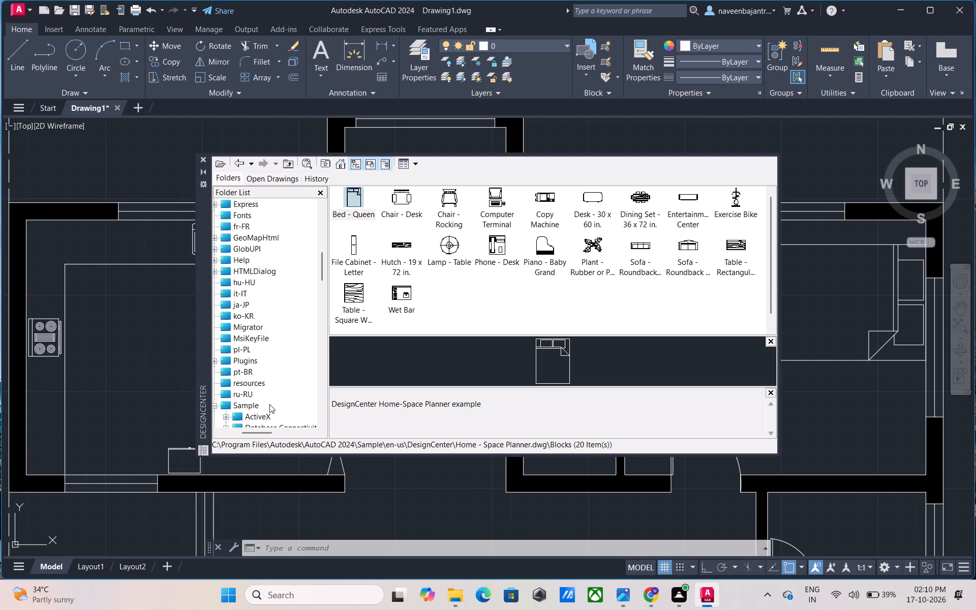
scroll(269, 404, "down", 1)
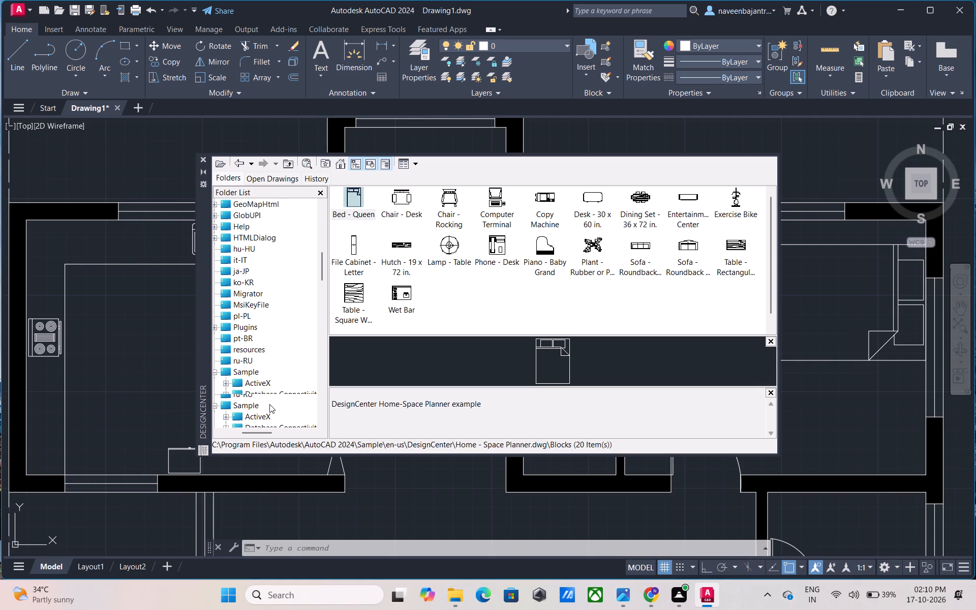
scroll(269, 404, "down", 1)
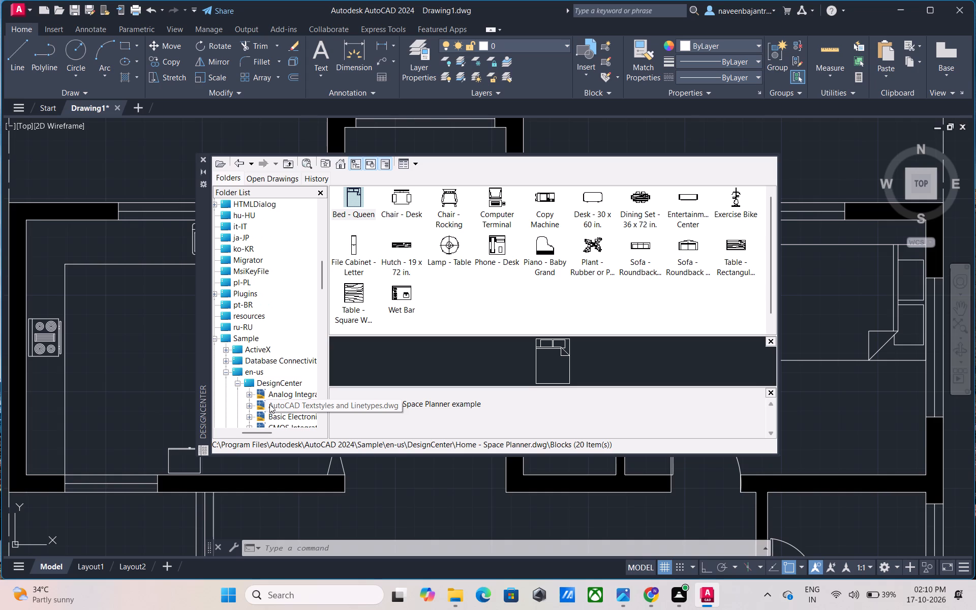
scroll(269, 404, "down", 1)
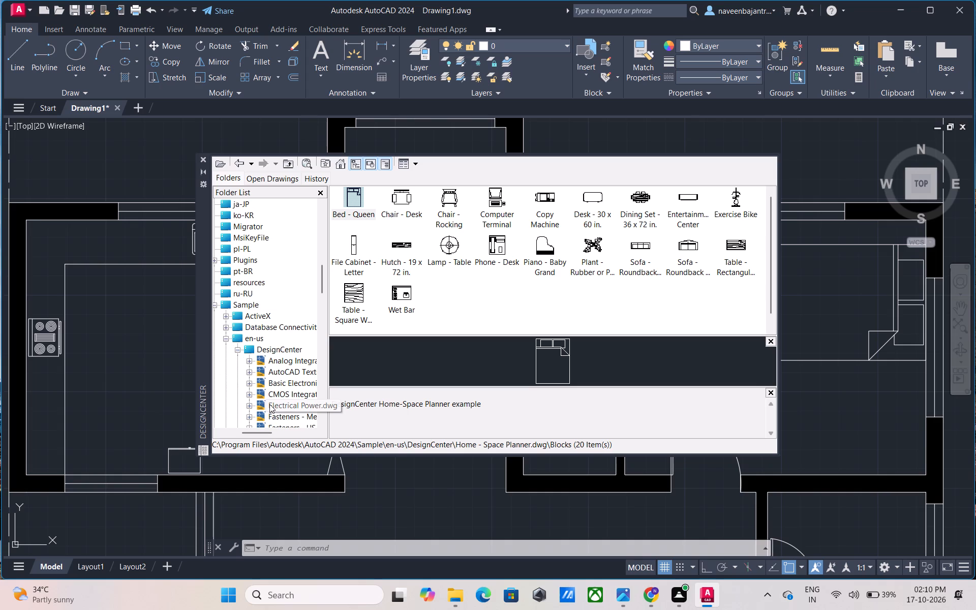
Examine the DesignCenter sample drawings from Home - Space Planner.dwg to Welding.dwg for further block sources, and close DesignCenter.
scroll(269, 404, "down", 1)
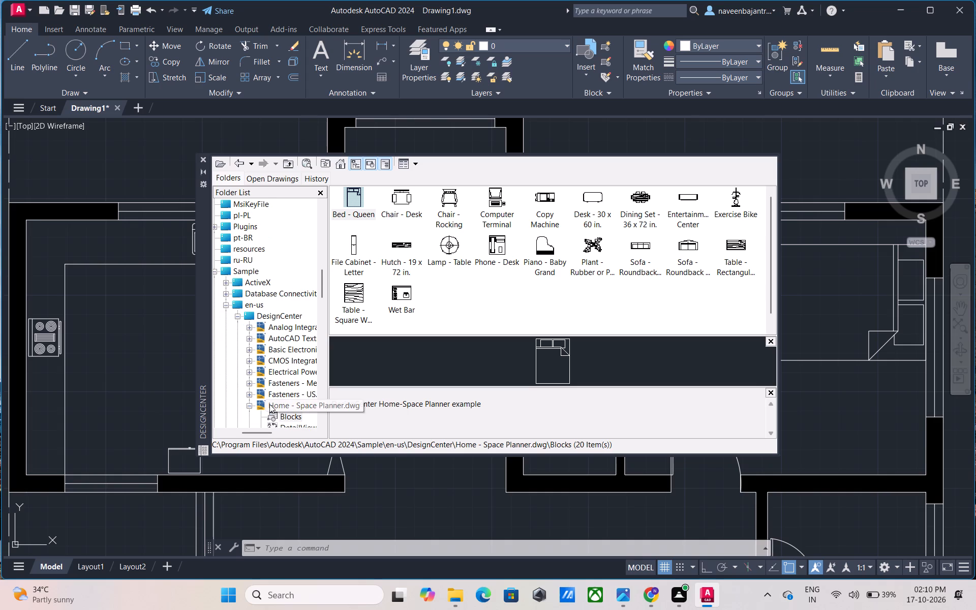
scroll(269, 404, "down", 1)
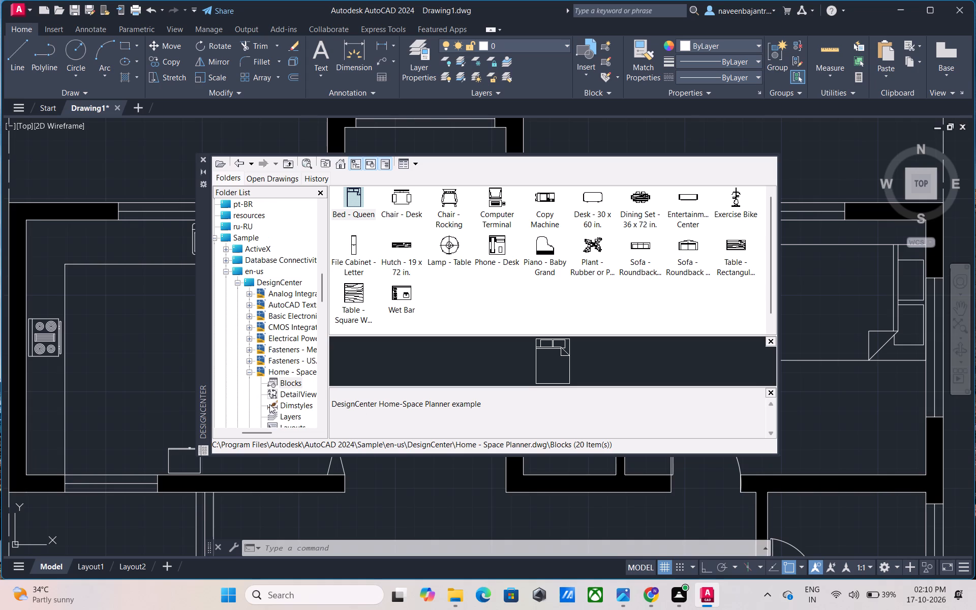
scroll(269, 404, "down", 2)
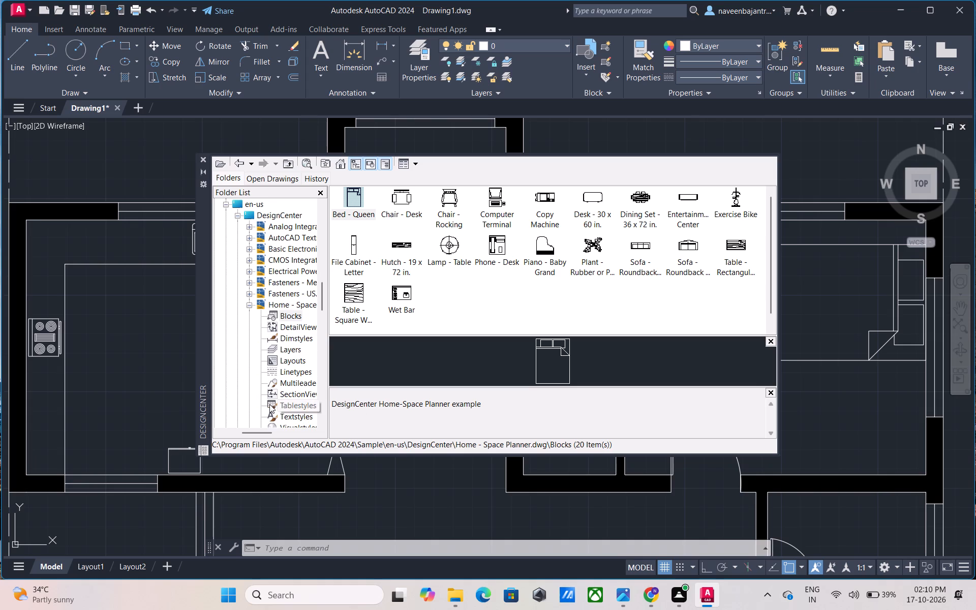
scroll(269, 404, "down", 1)
left_click_drag(252, 434, 259, 434)
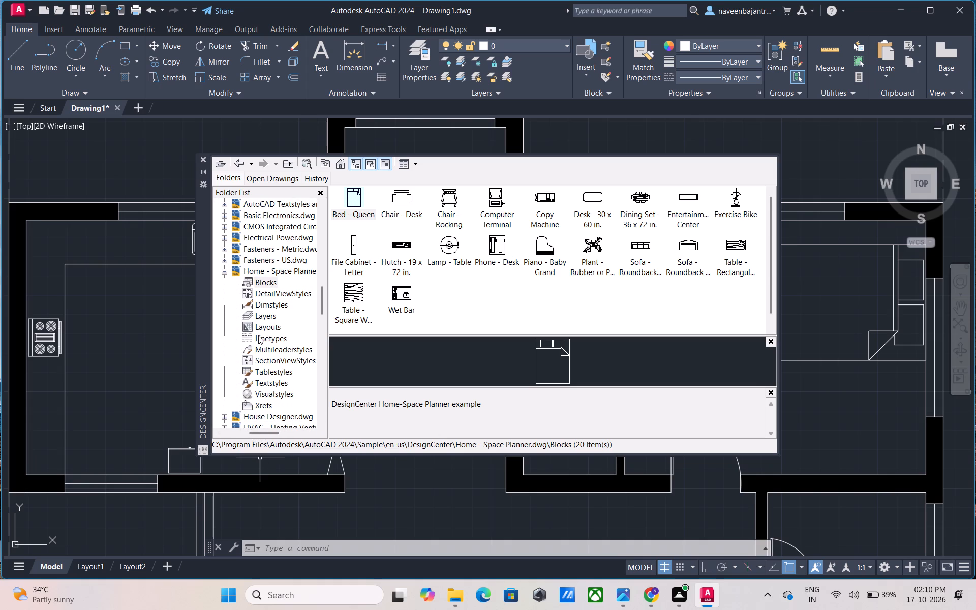
scroll(258, 335, "down", 1)
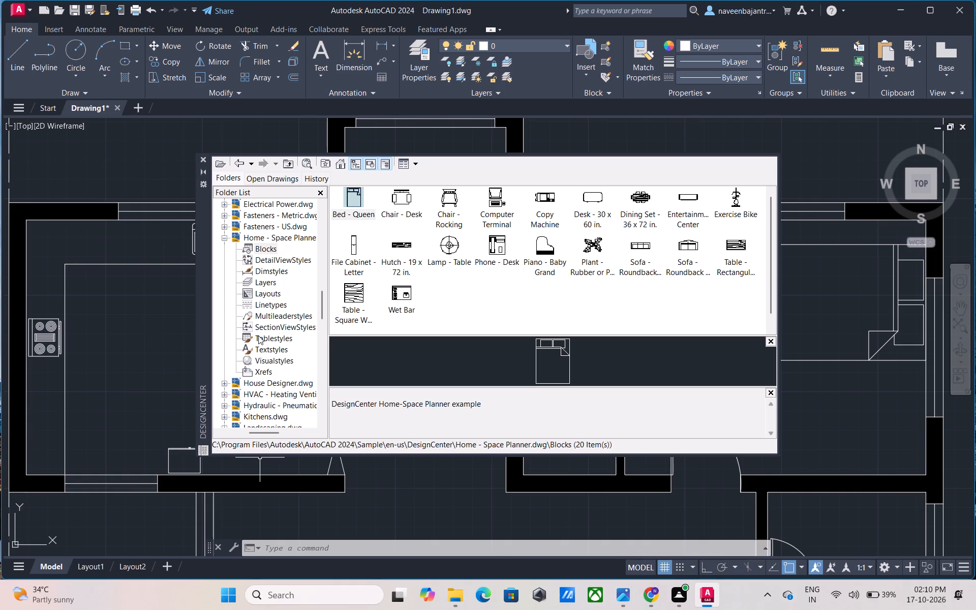
scroll(257, 311, "down", 1)
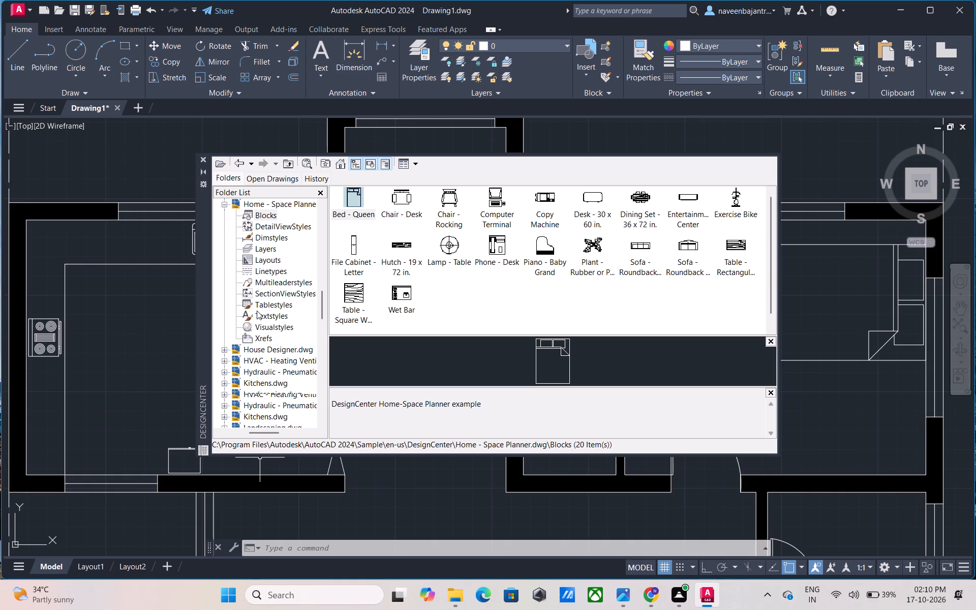
scroll(257, 311, "down", 1)
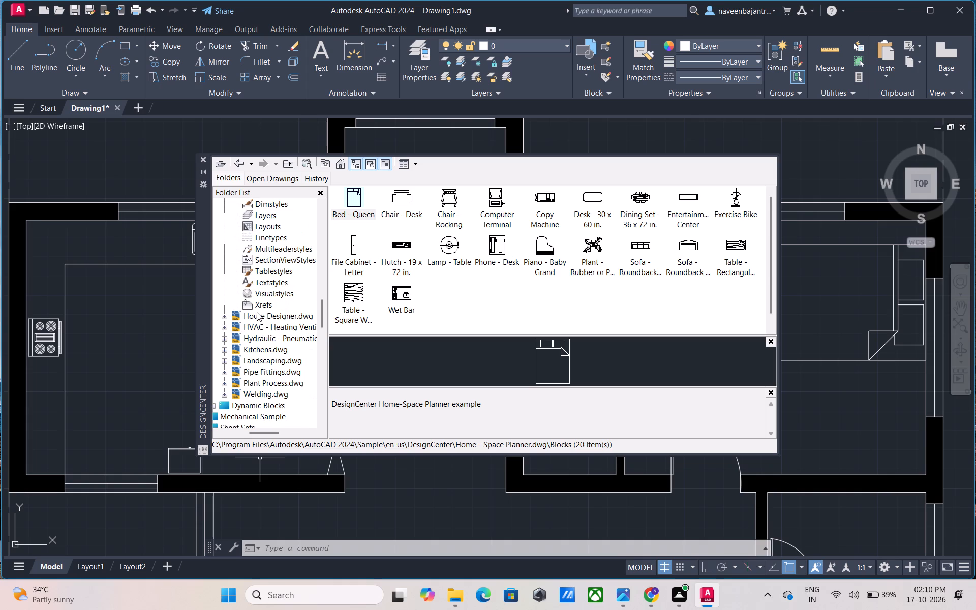
scroll(257, 312, "down", 1)
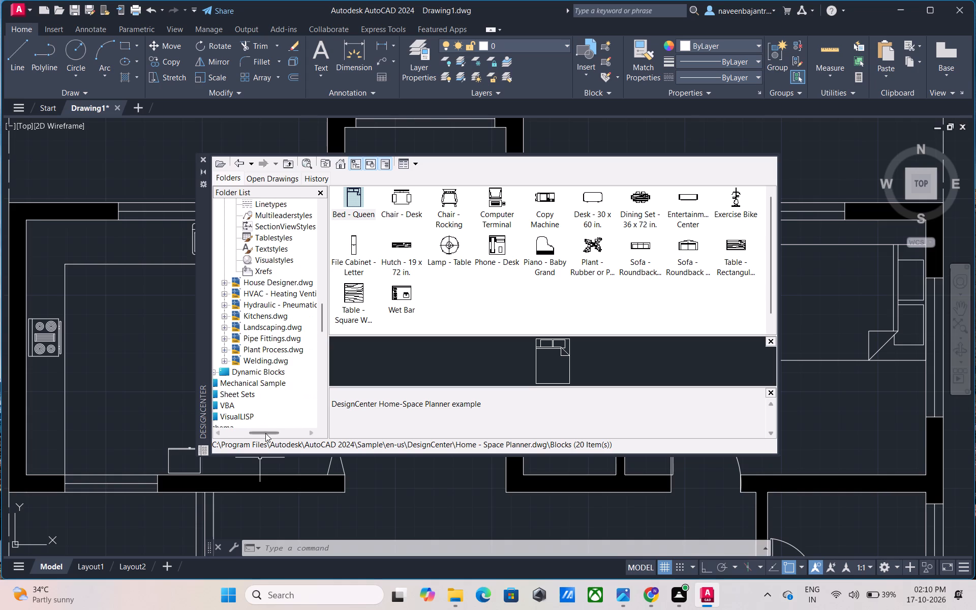
left_click_drag(265, 433, 255, 434)
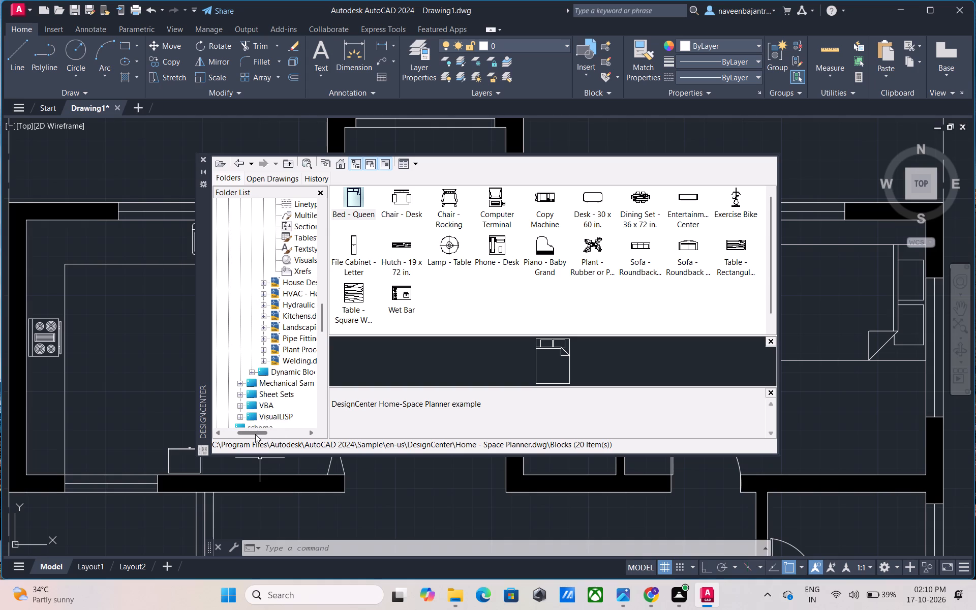
left_click_drag(255, 434, 258, 434)
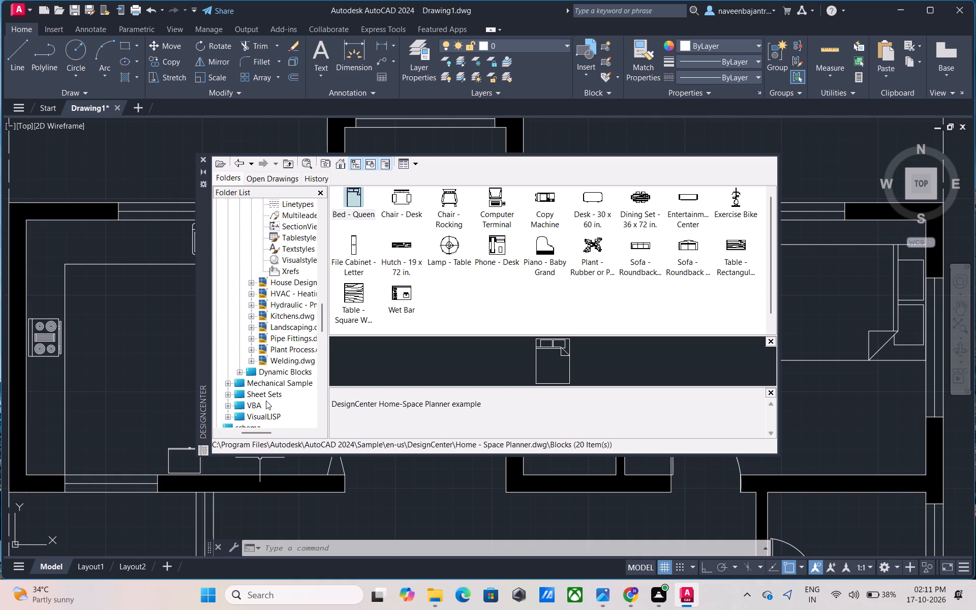
left_click(202, 161)
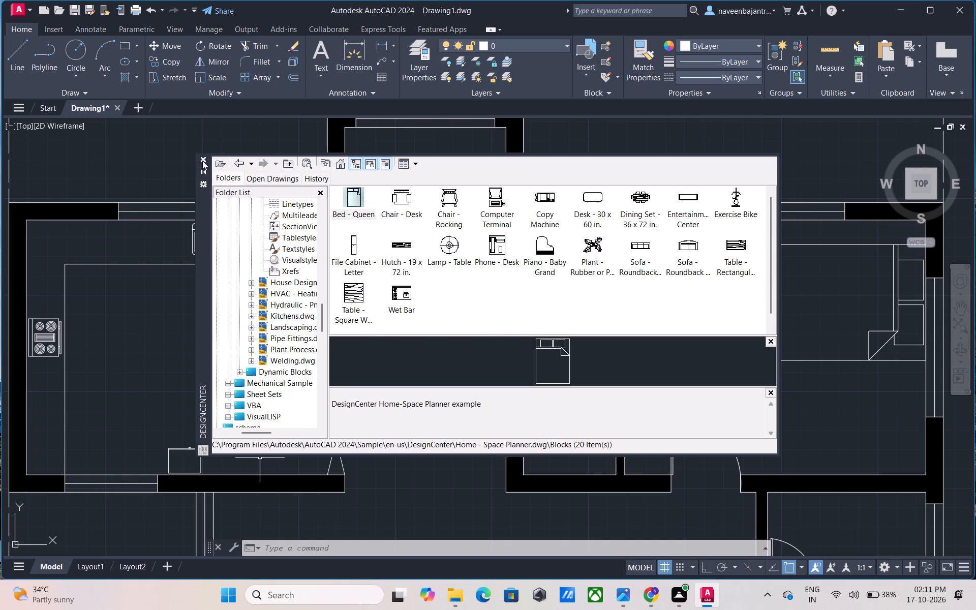
Reopen DesignCenter and look through its folder list, from the remaining sample drawings to the end of the AutoCAD 2024 subfolders.
scroll(278, 289, "down", 1)
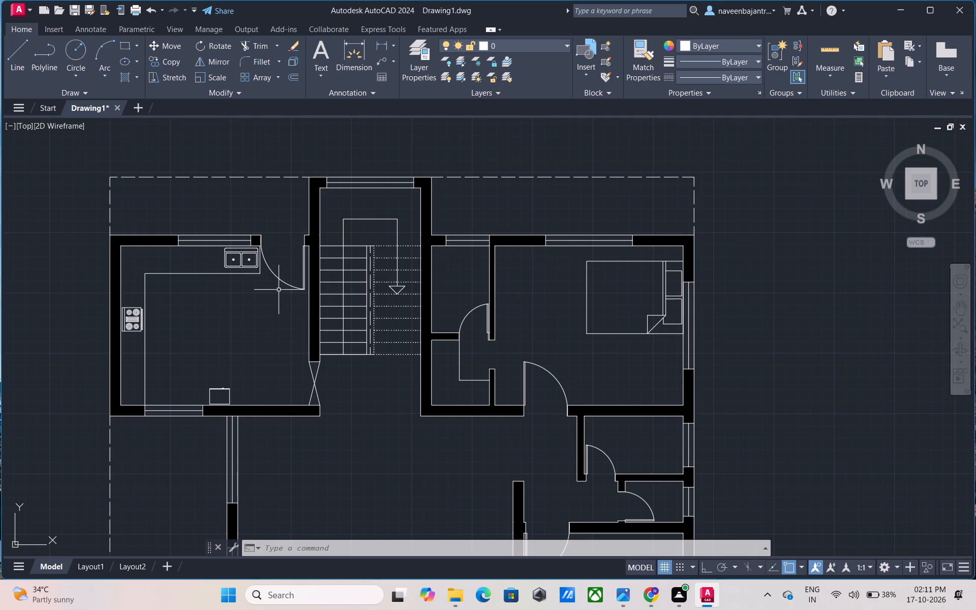
key("space")
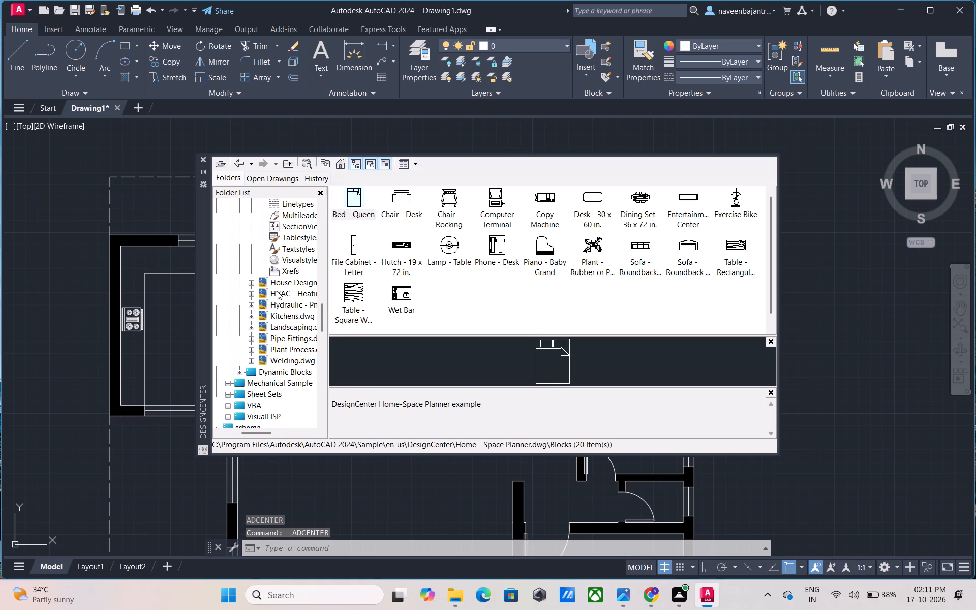
scroll(309, 287, "down", 1)
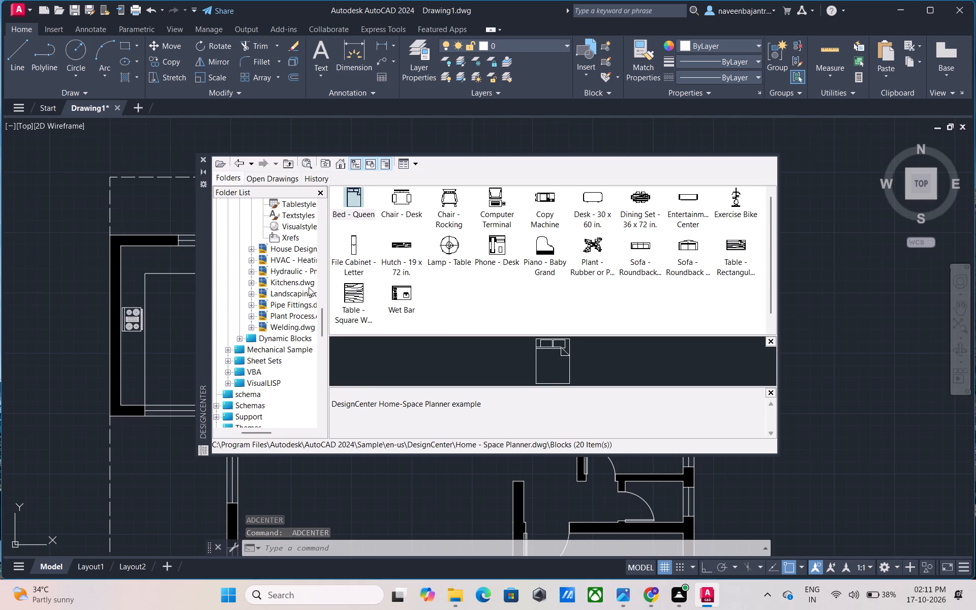
scroll(295, 289, "down", 1)
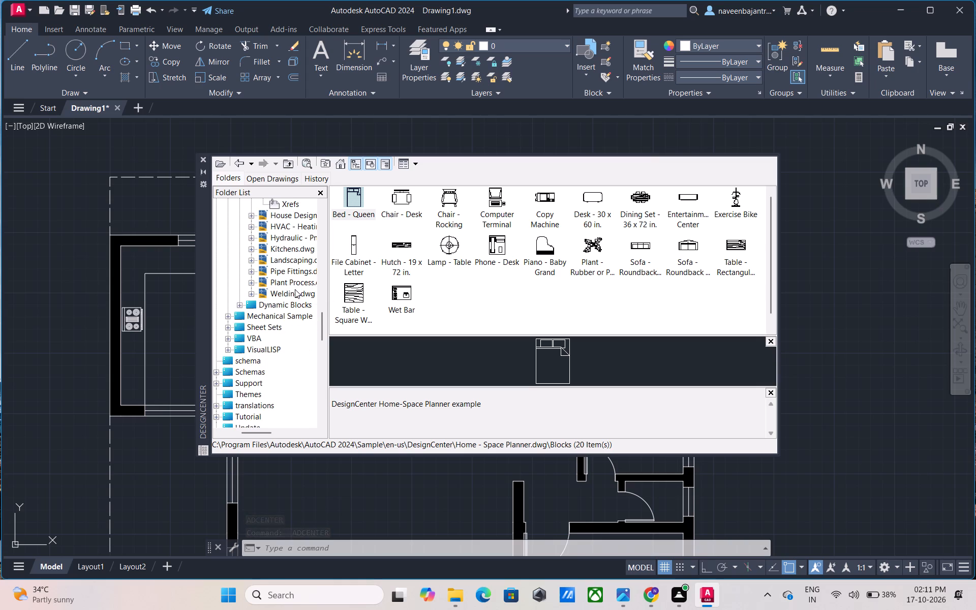
scroll(288, 298, "down", 1)
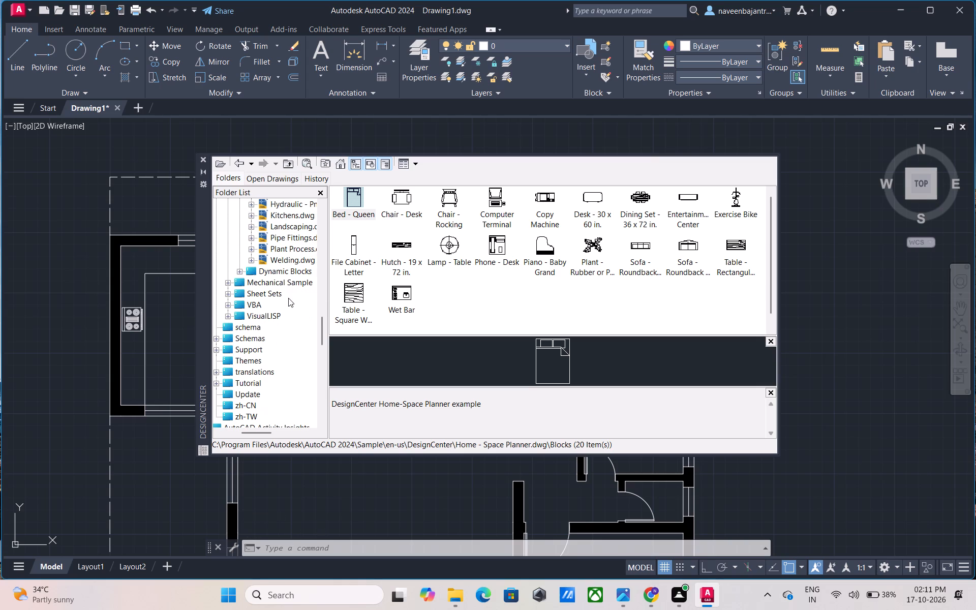
scroll(288, 298, "down", 2)
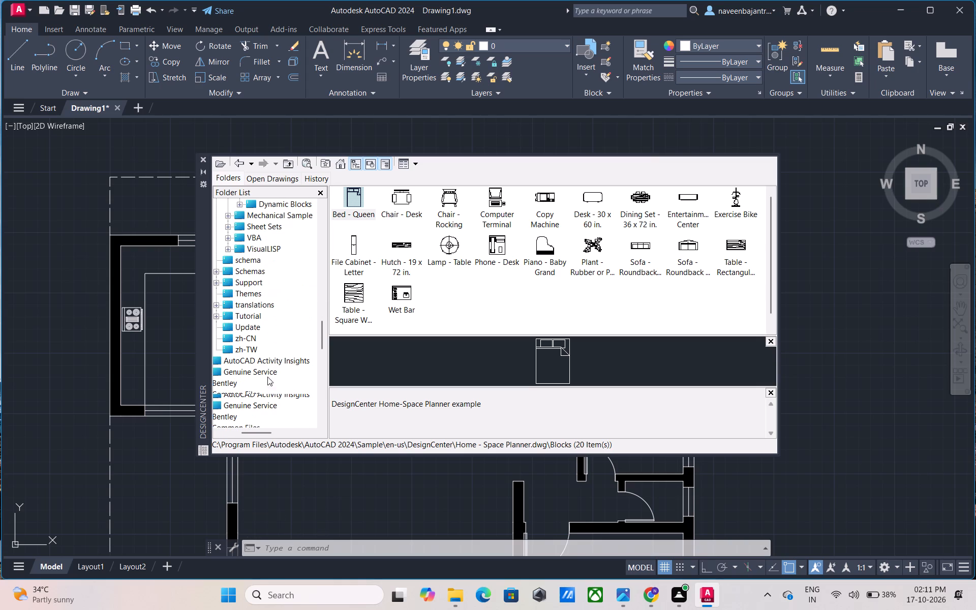
left_click_drag(260, 430, 248, 438)
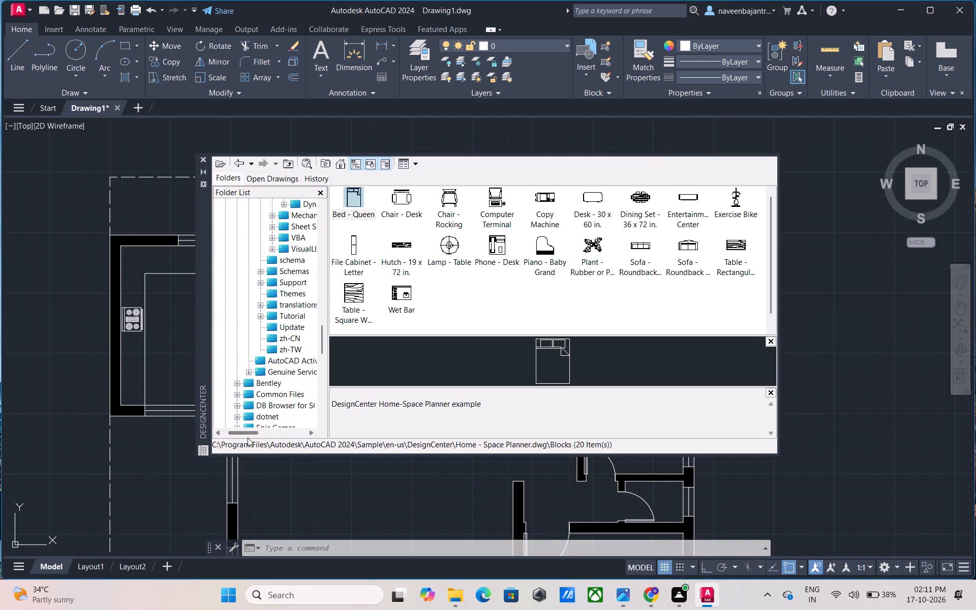
left_click_drag(248, 438, 253, 438)
Look further down the DesignCenter folder list, through the Program Files folders towards Local Disk (D:), for another block source.
scroll(263, 302, "down", 1)
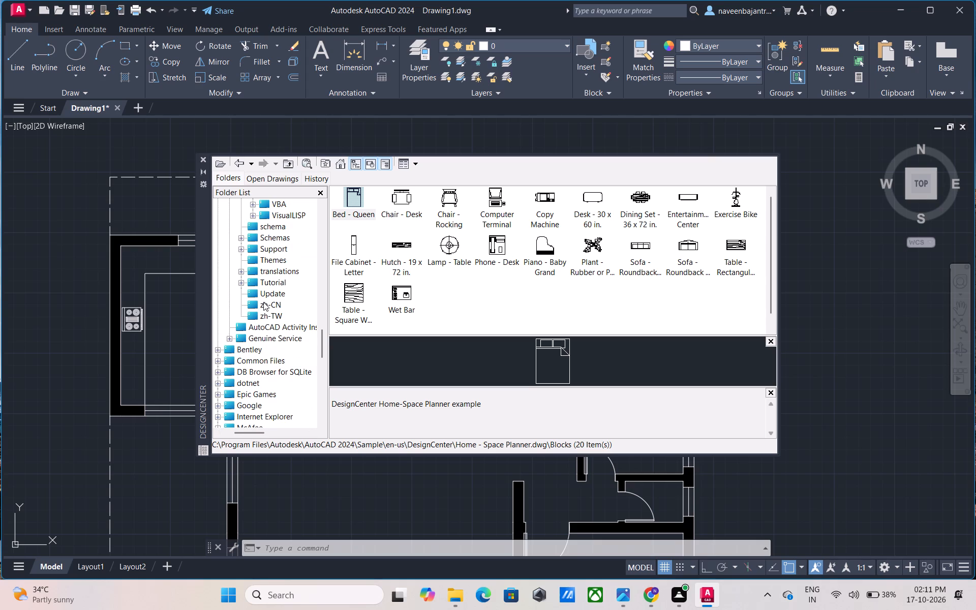
scroll(263, 302, "down", 1)
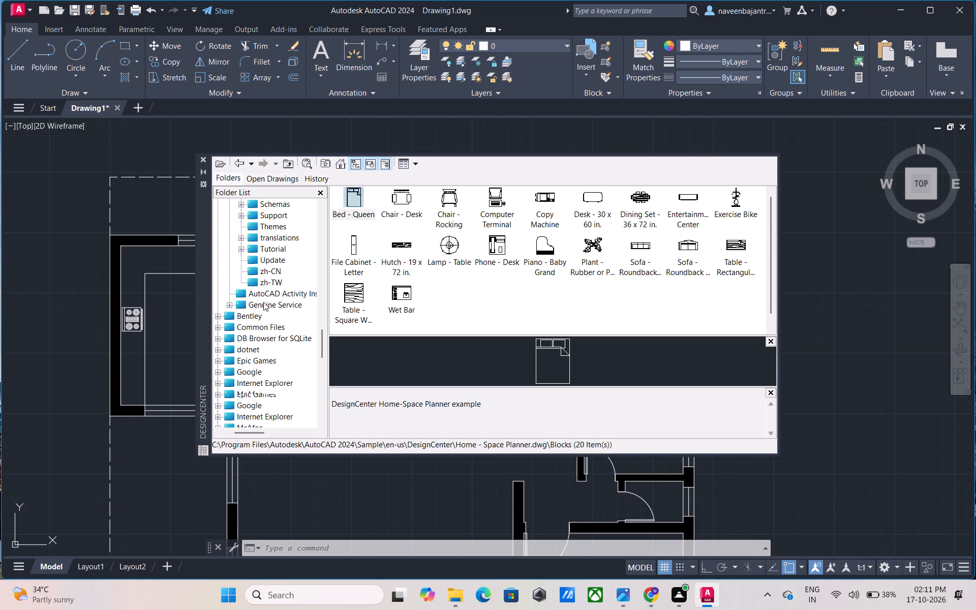
scroll(263, 302, "down", 2)
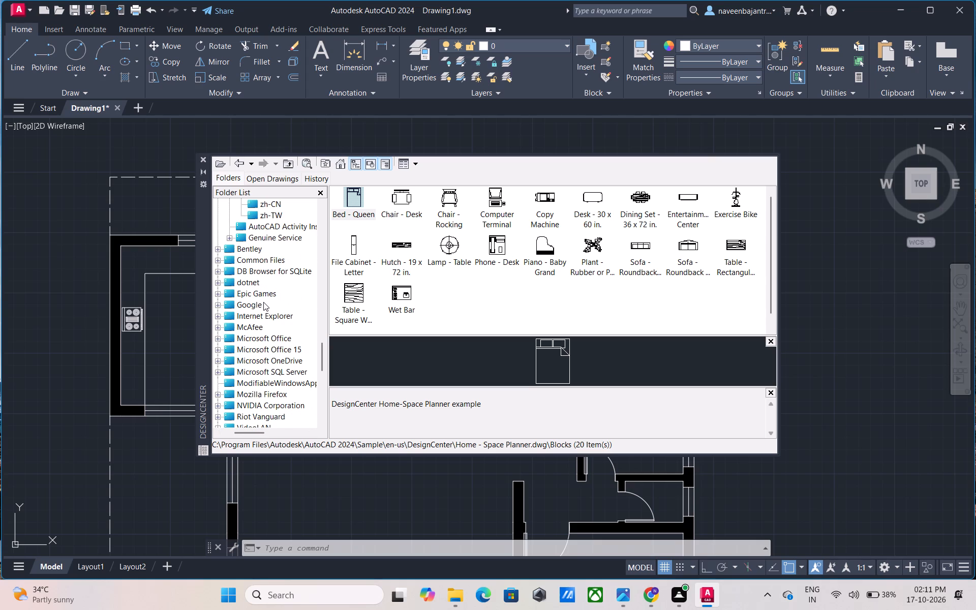
scroll(263, 302, "down", 1)
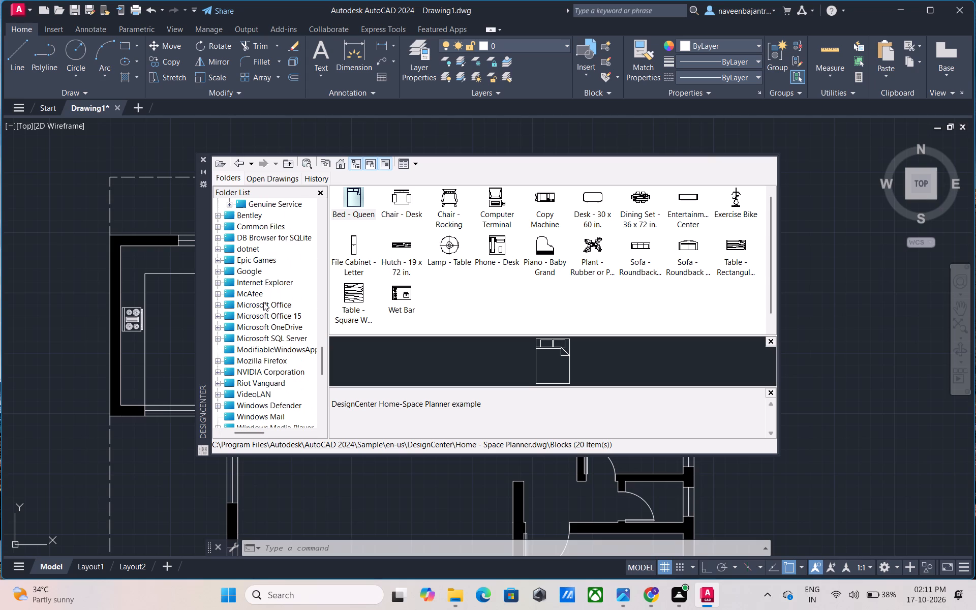
scroll(263, 302, "down", 1)
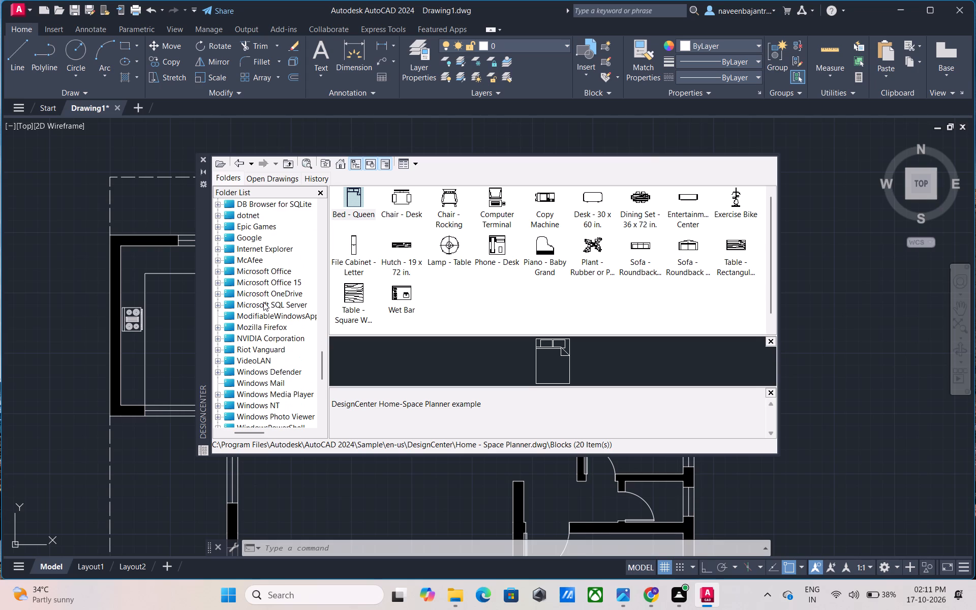
scroll(263, 302, "down", 1)
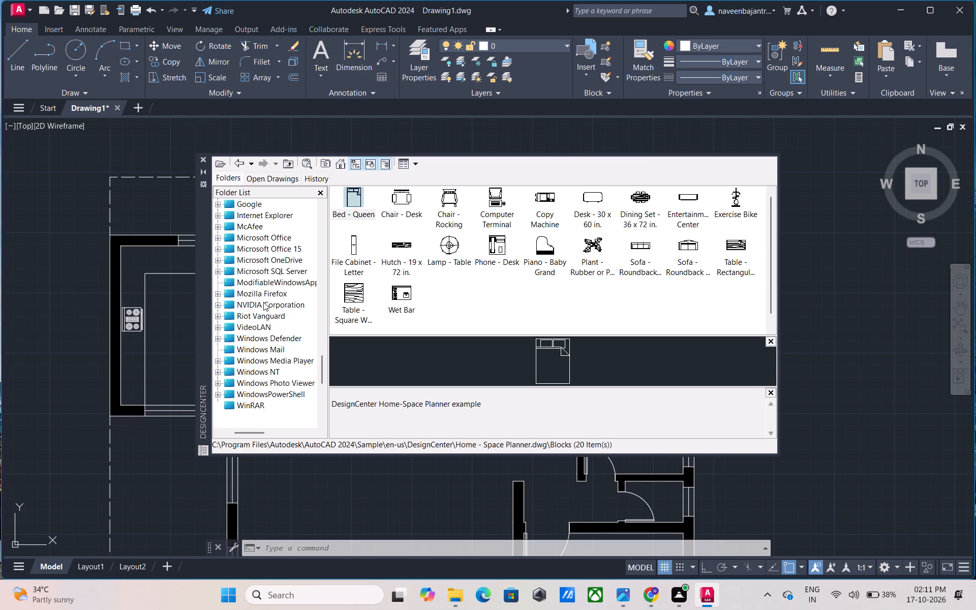
scroll(263, 302, "down", 1)
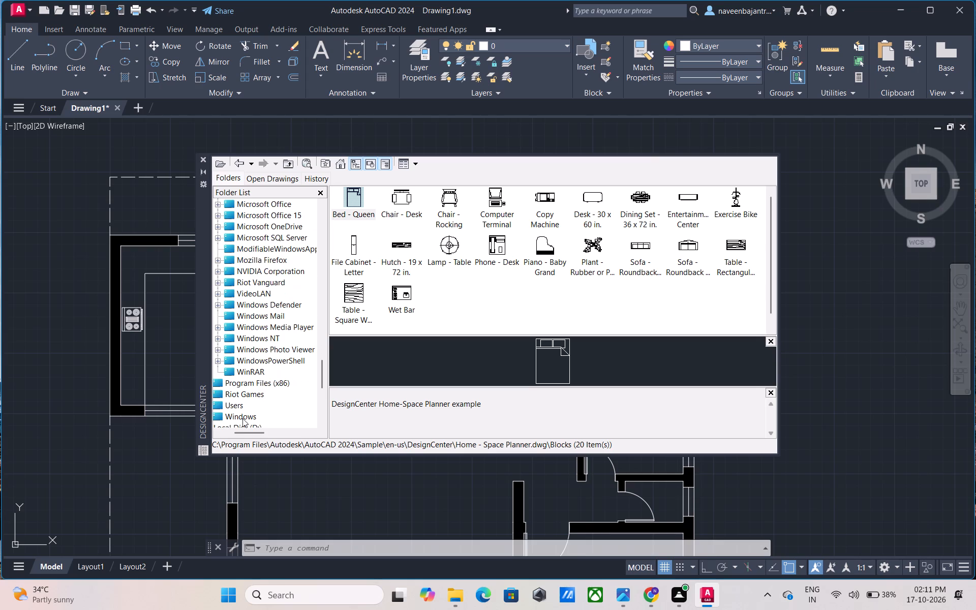
left_click(247, 431)
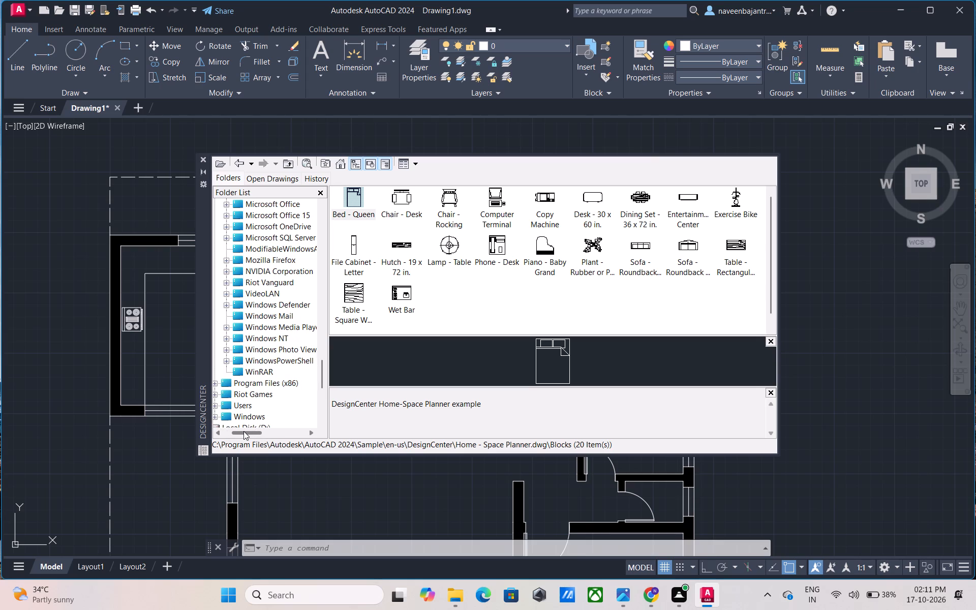
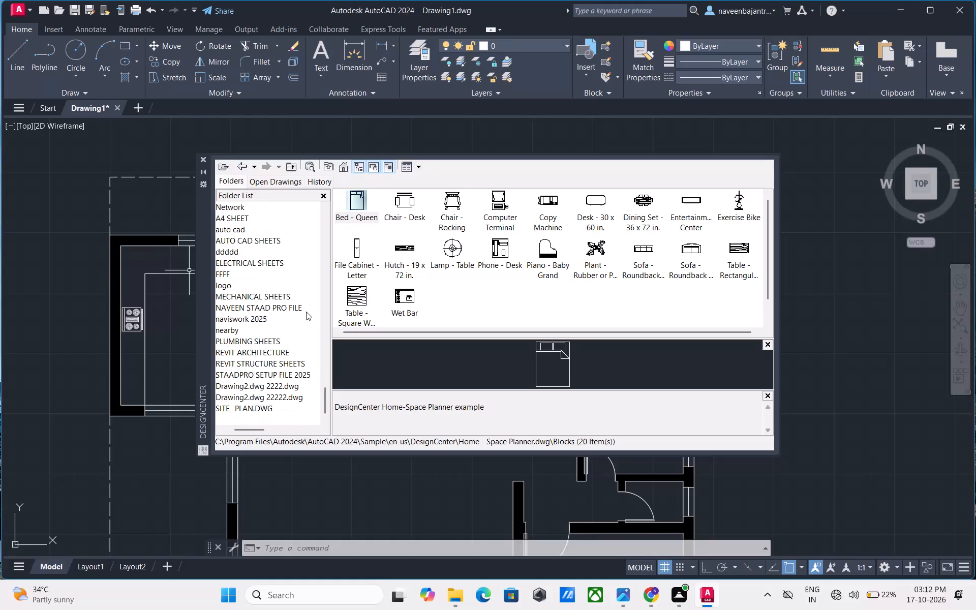
Look through the folders at the end of the DesignCenter folder list and back up to the Program Files folders for another block source.
scroll(306, 312, "down", 1)
scroll(306, 312, "up", 1)
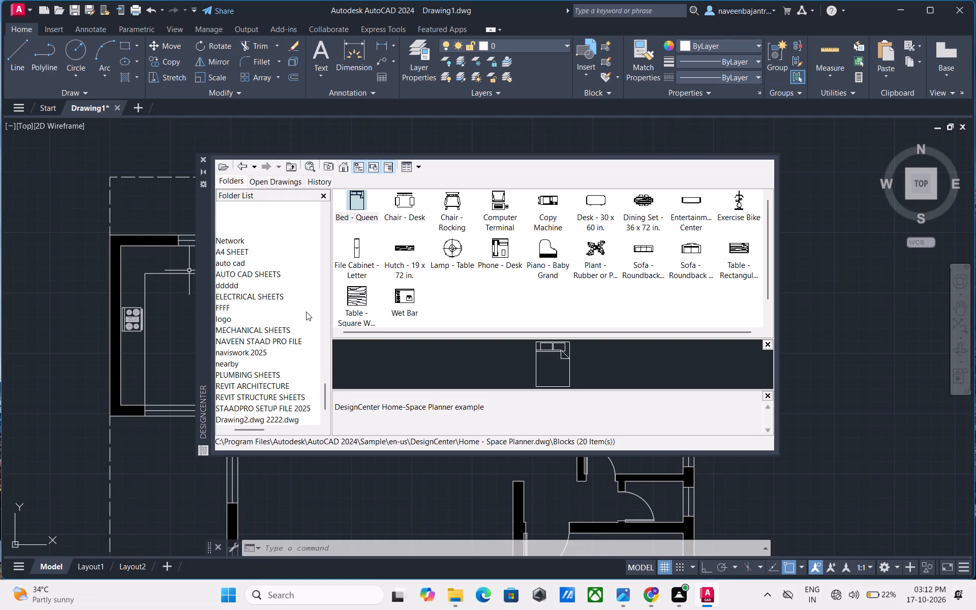
scroll(306, 312, "up", 1)
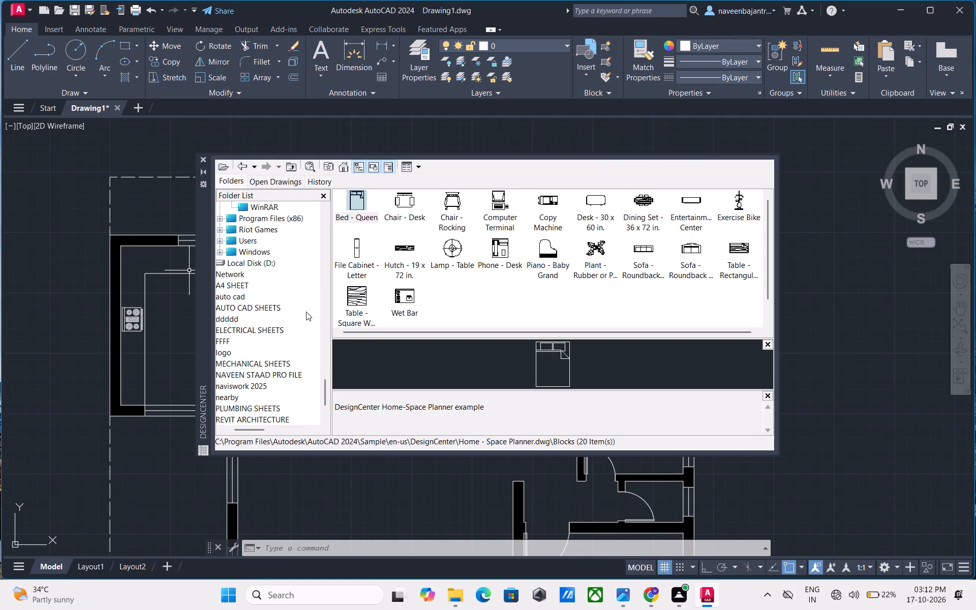
scroll(306, 312, "up", 2)
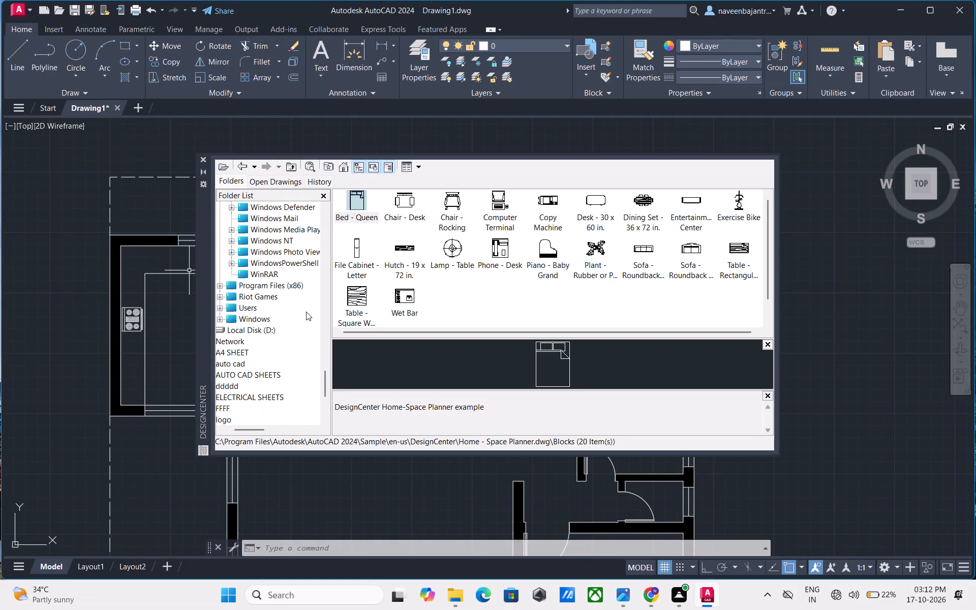
scroll(306, 312, "up", 3)
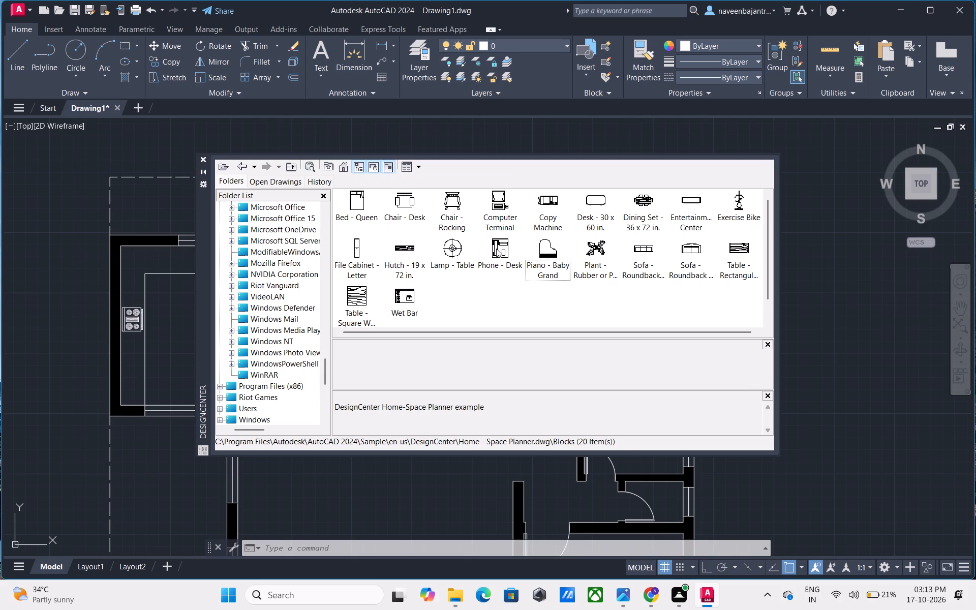
Preview the Phone - Desk, Lamp - Table and Hutch - 19 x 72 in. blocks of Home - Space Planner.dwg.
left_click(497, 249)
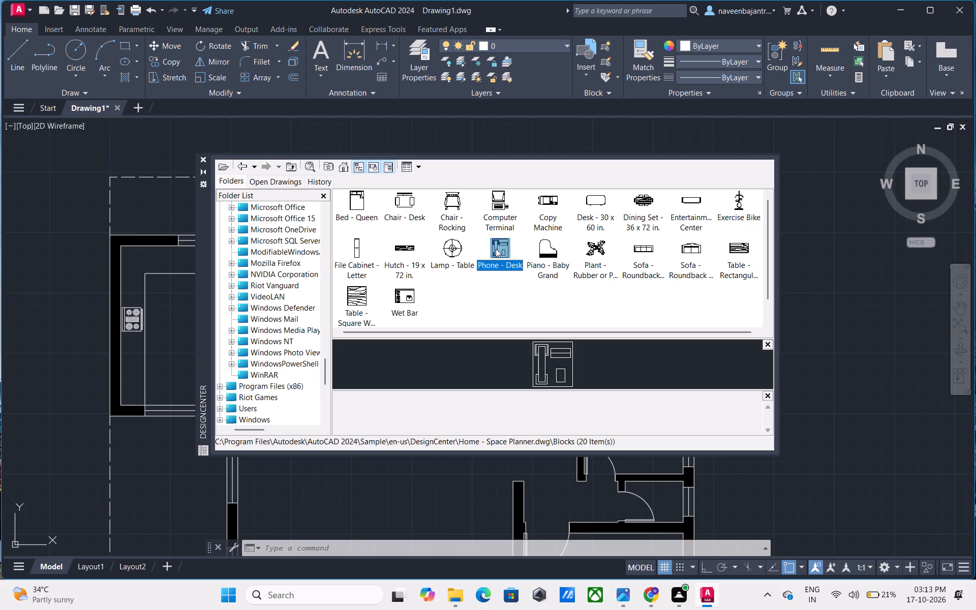
left_click(438, 247)
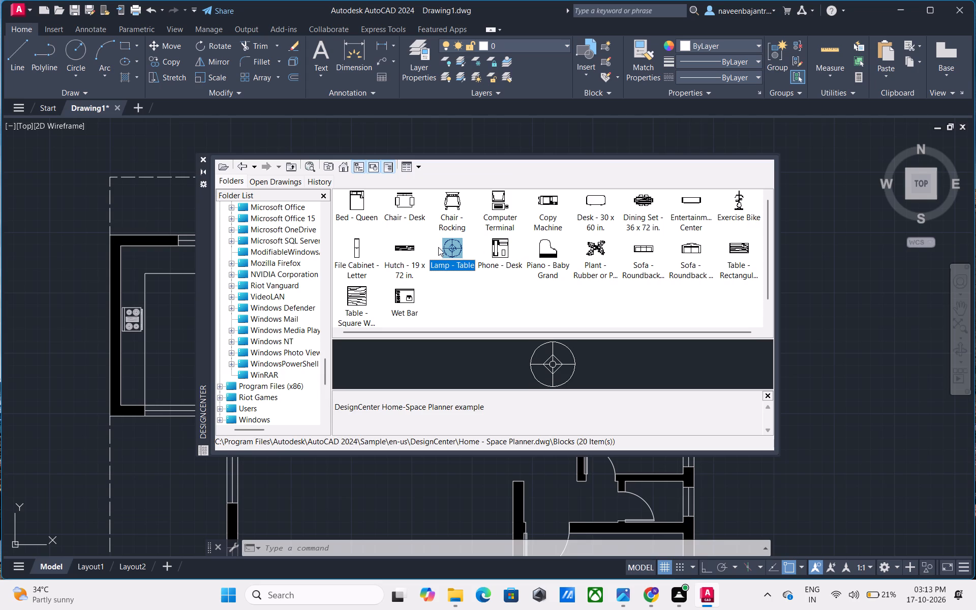
left_click(398, 242)
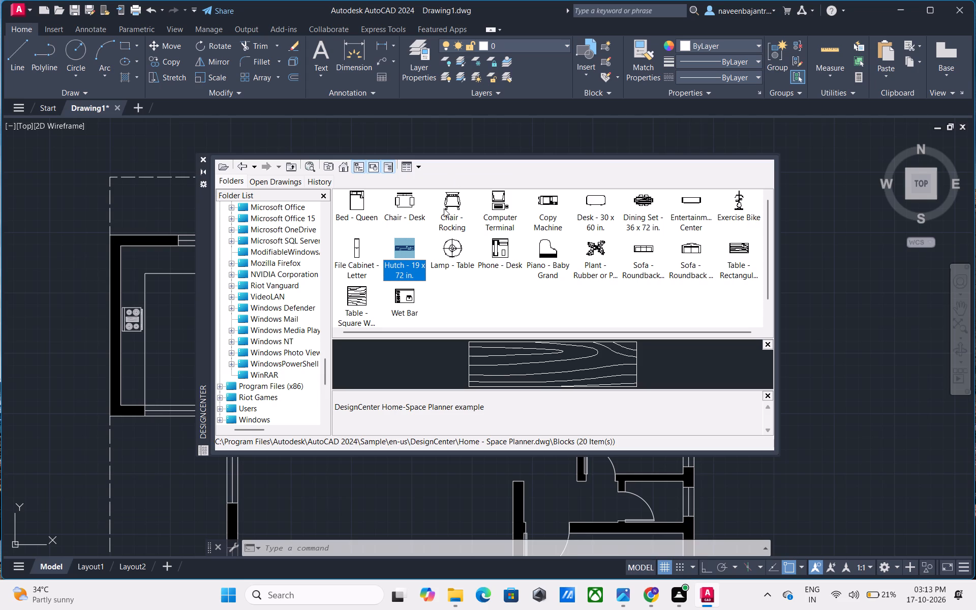
key("Right")
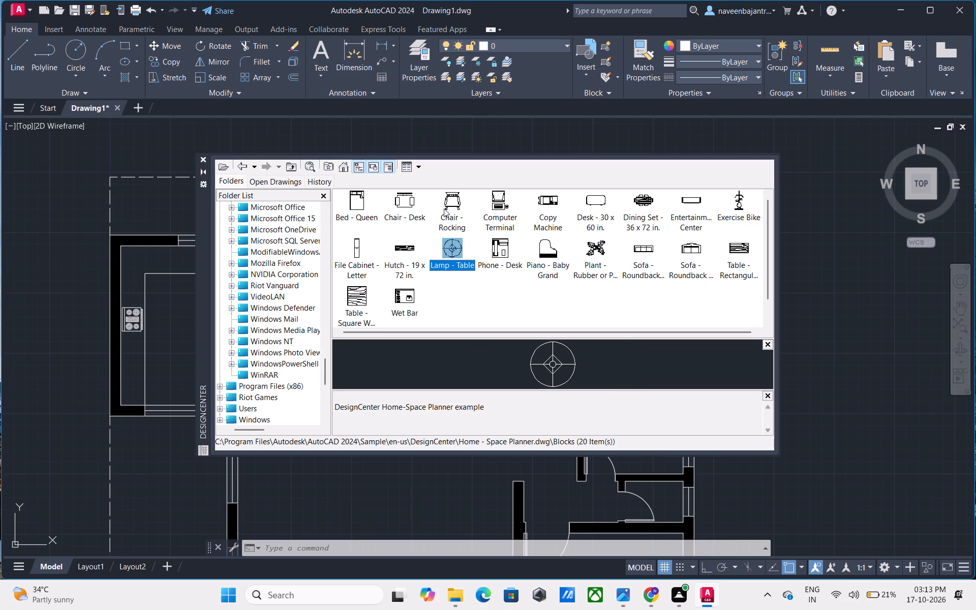
key("Right")
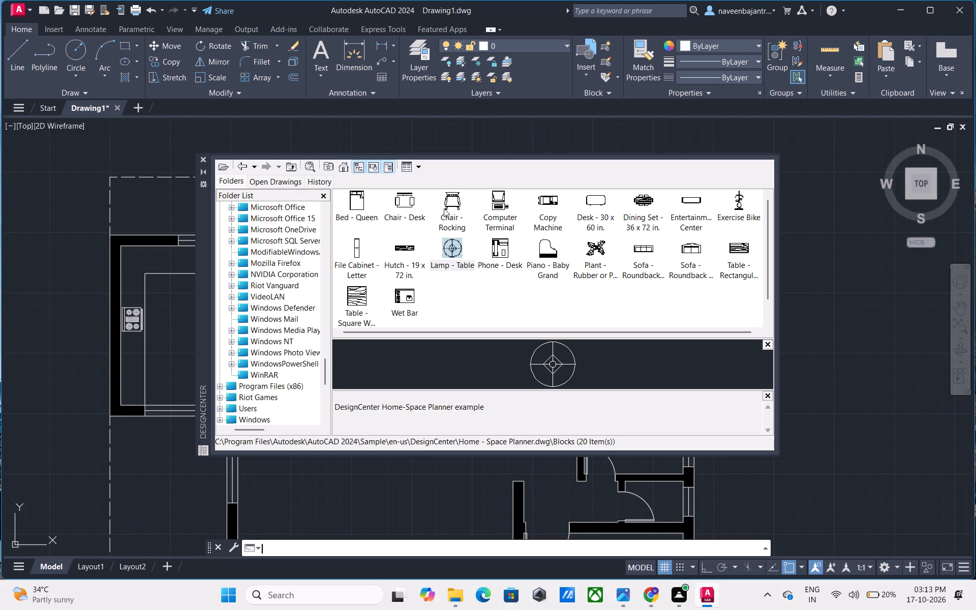
key("Right")
key("Right")
key("Right")
key("Right")
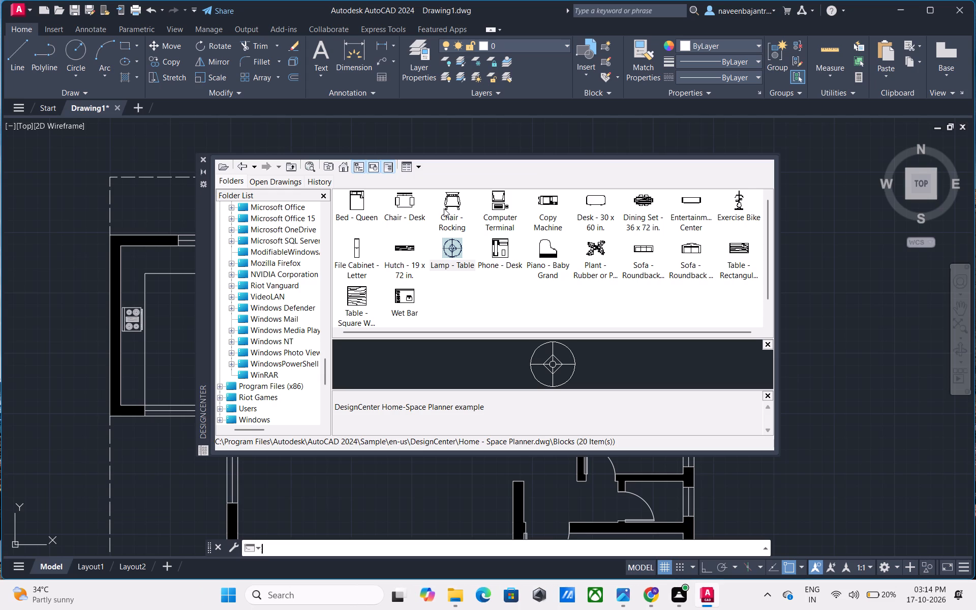
key("Right")
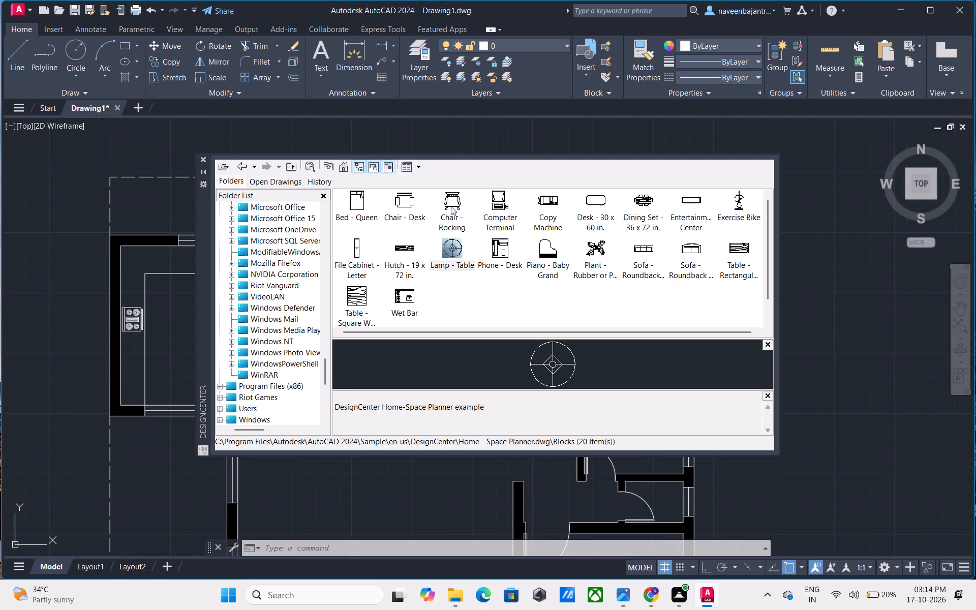
Preview the Home - Space Planner.dwg blocks from Bed - Queen to Exercise Bike and back to Chair - Desk, and close DesignCenter.
left_click(362, 205)
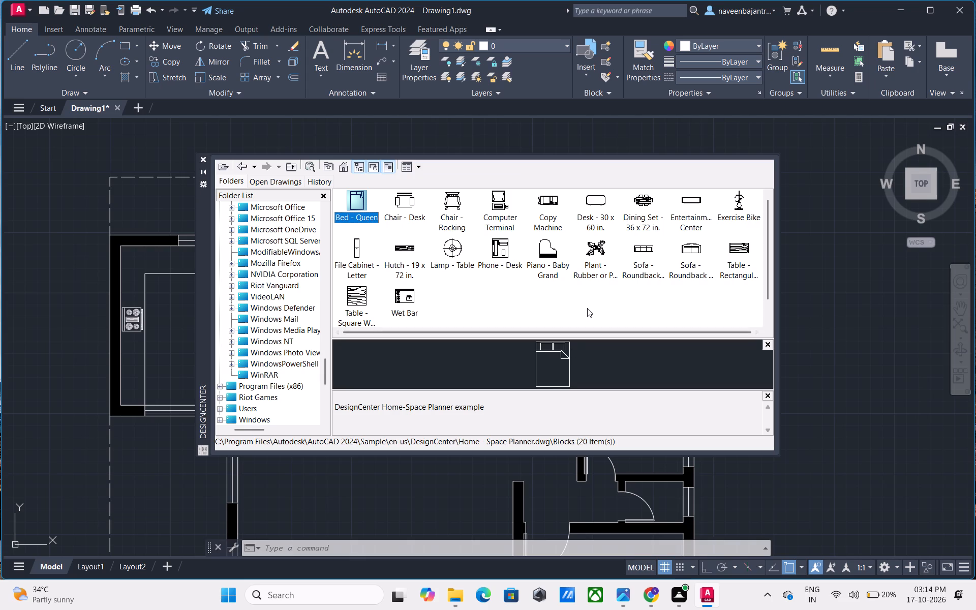
key("Right")
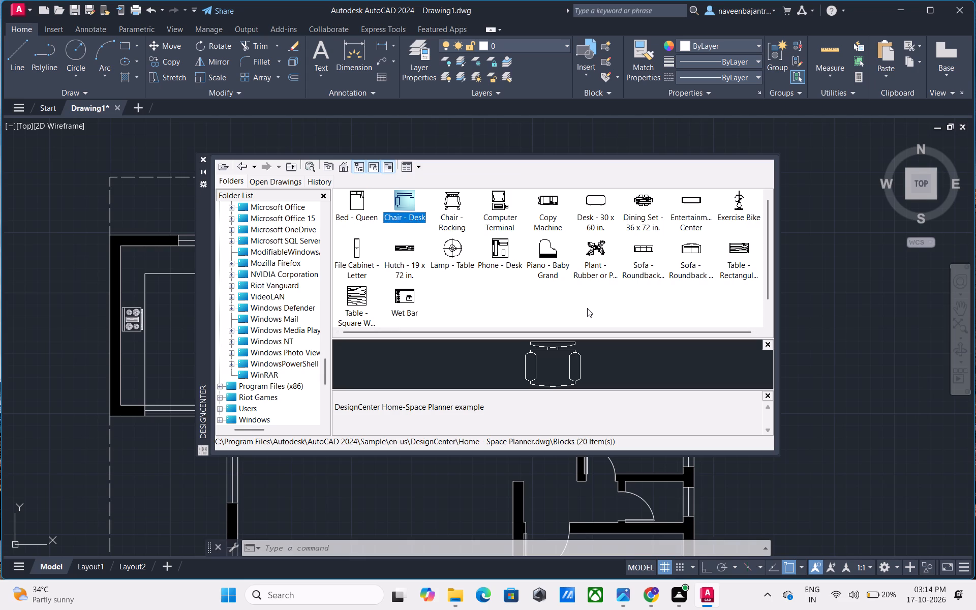
key("Right")
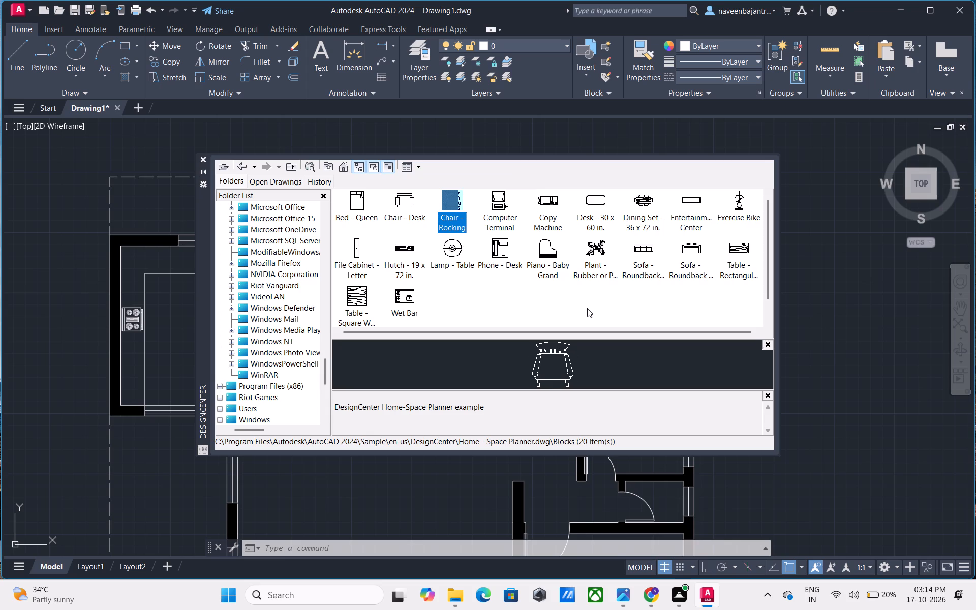
key("Right")
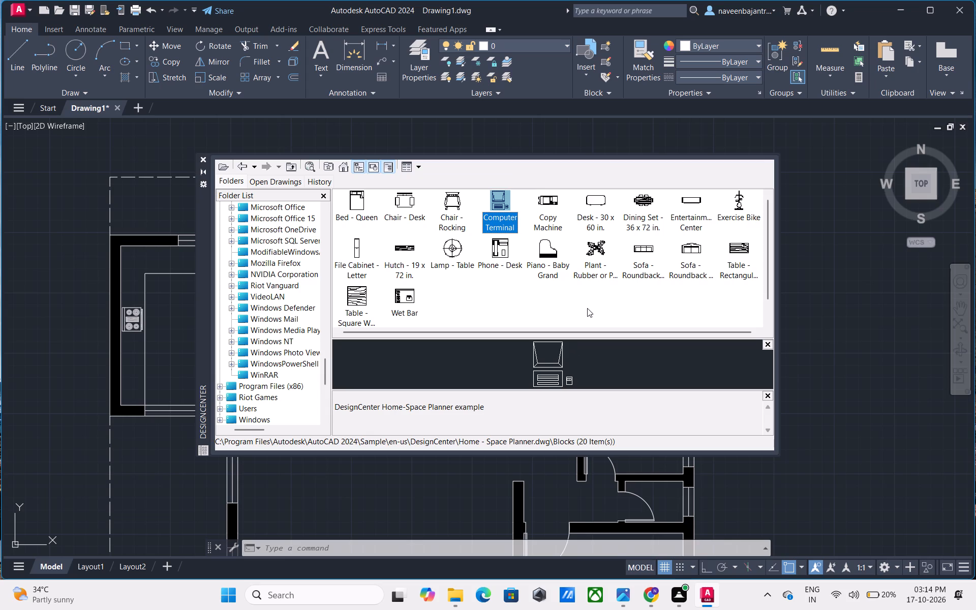
key("Right")
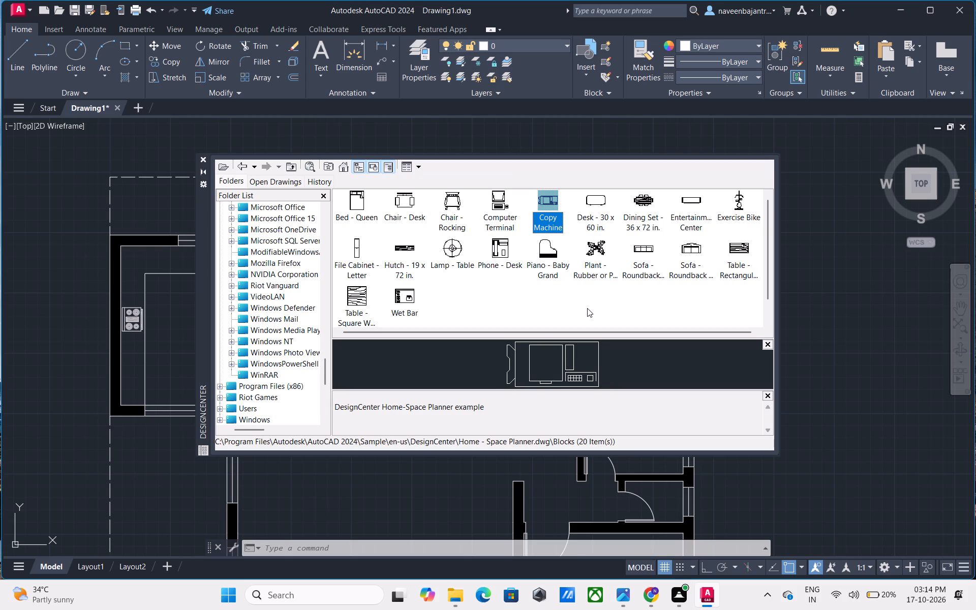
key("Right")
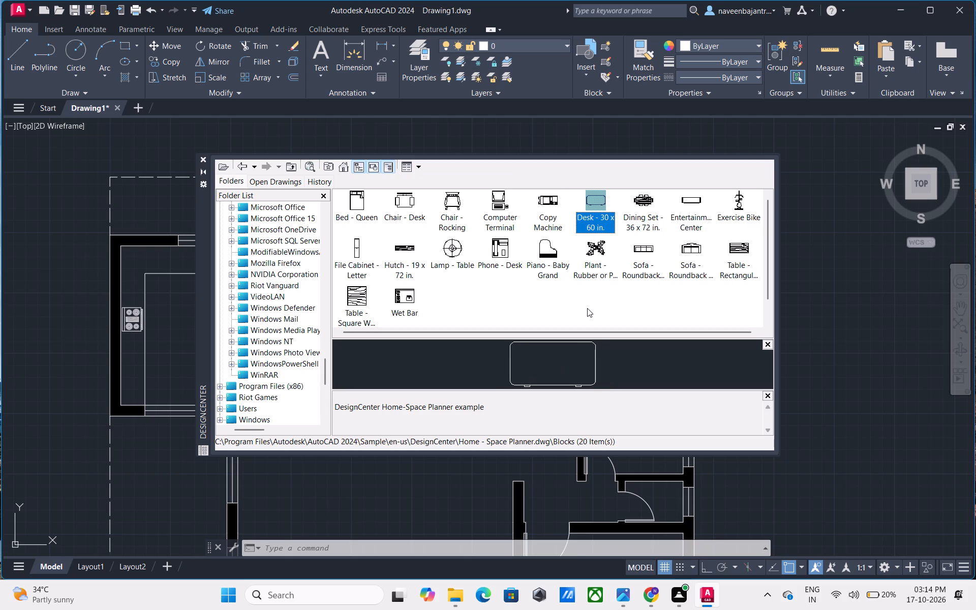
key("Right")
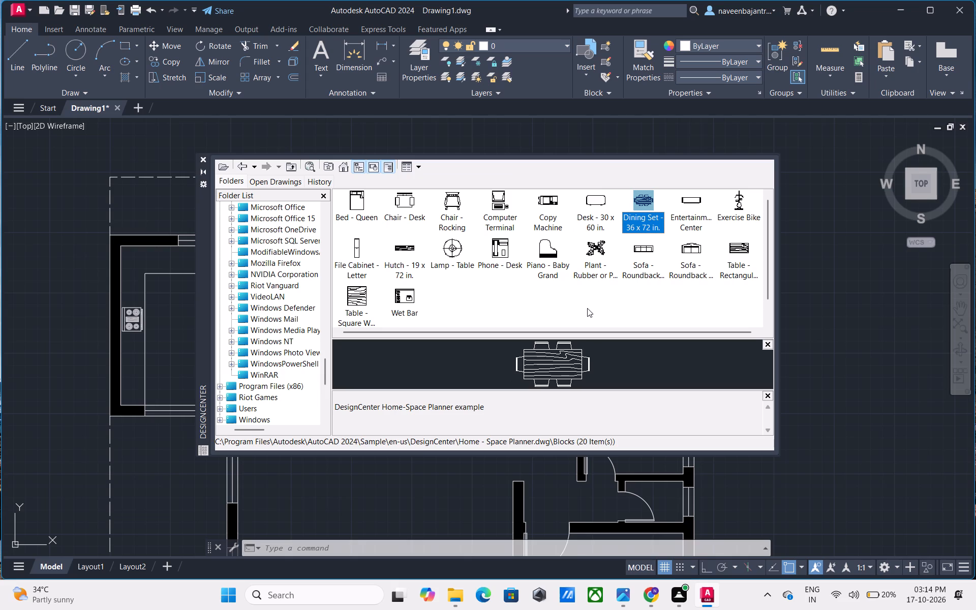
key("Right")
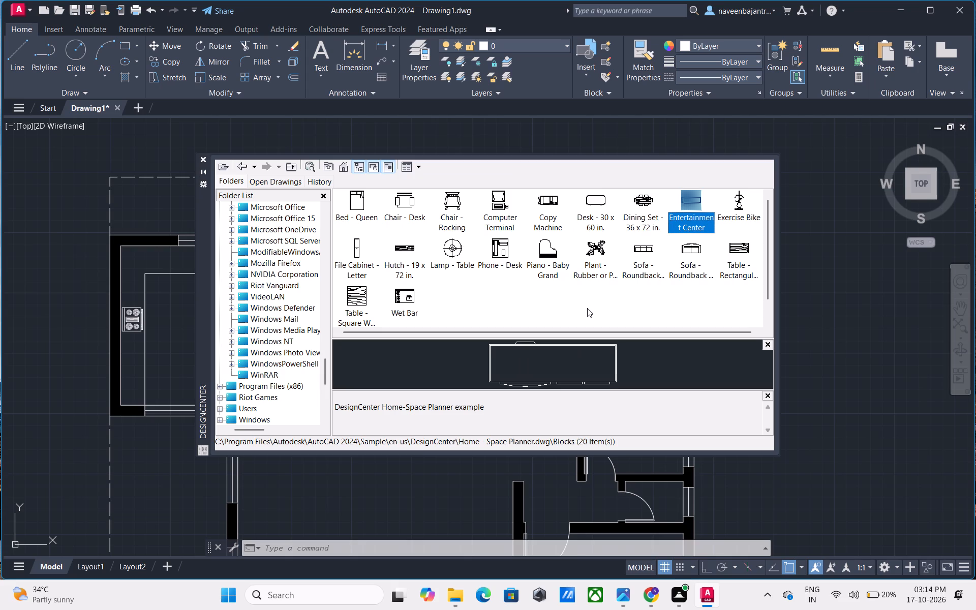
key("Right")
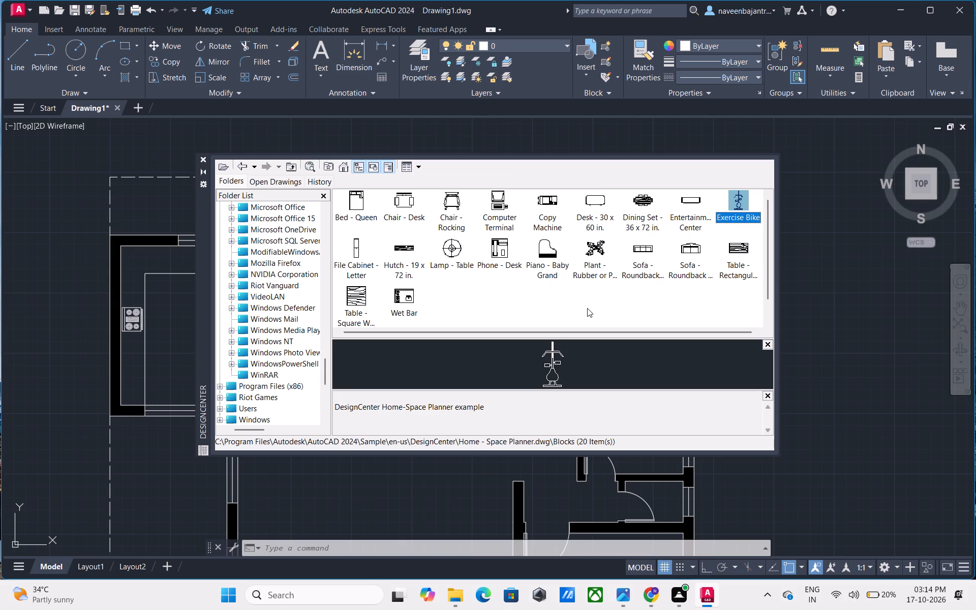
key("Right")
key("Left")
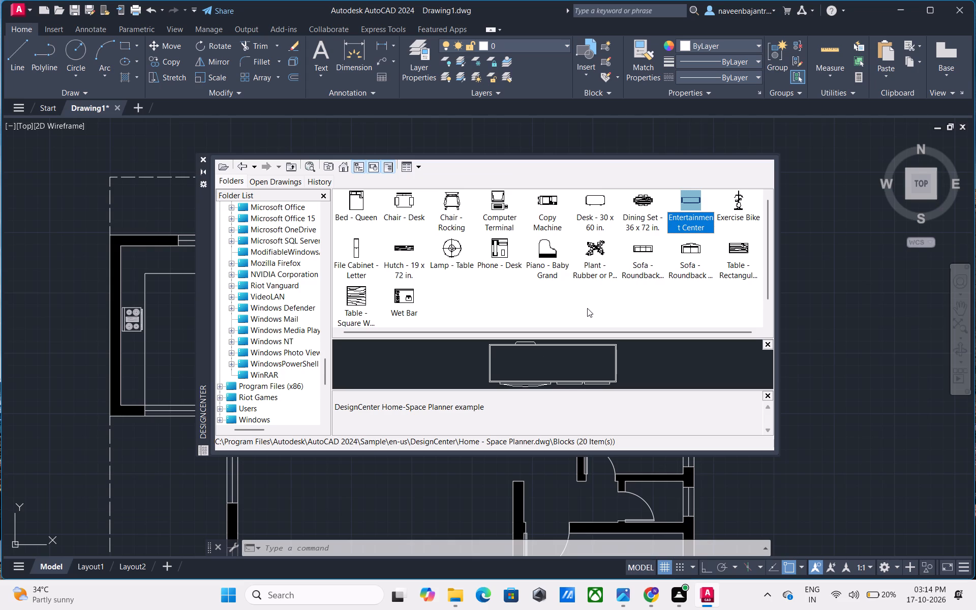
key("Left")
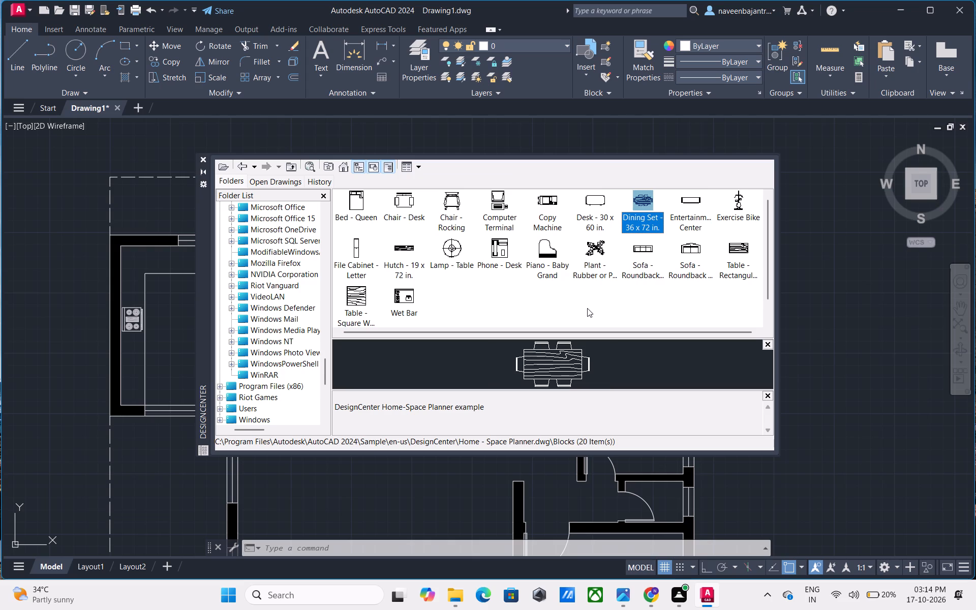
key("Left")
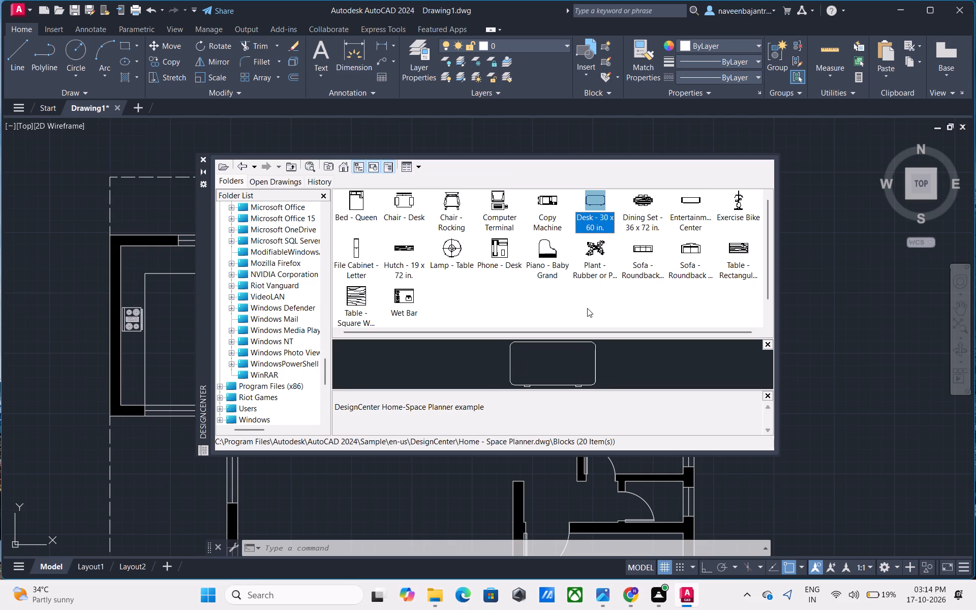
key("Left")
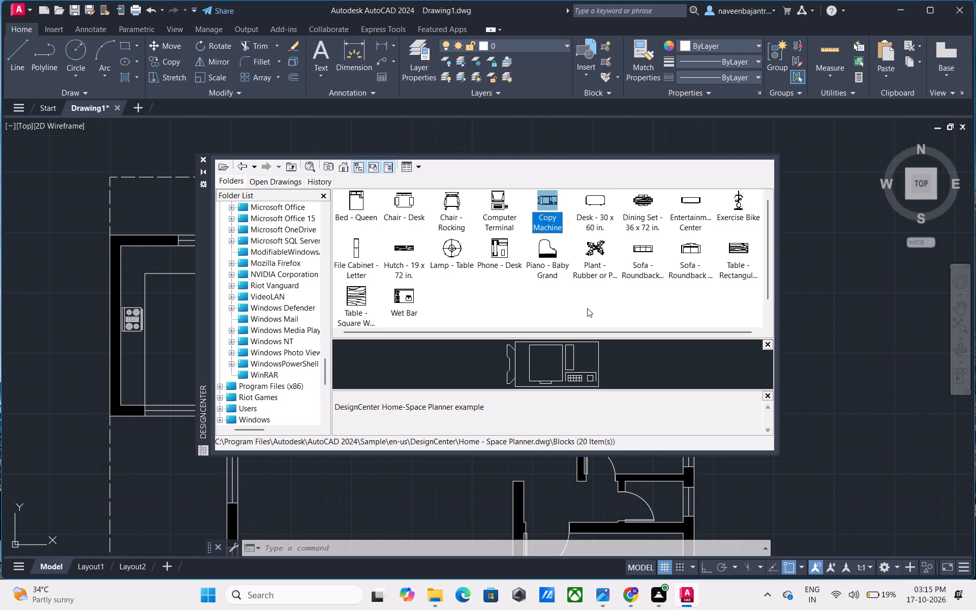
key("Left")
key("Left")
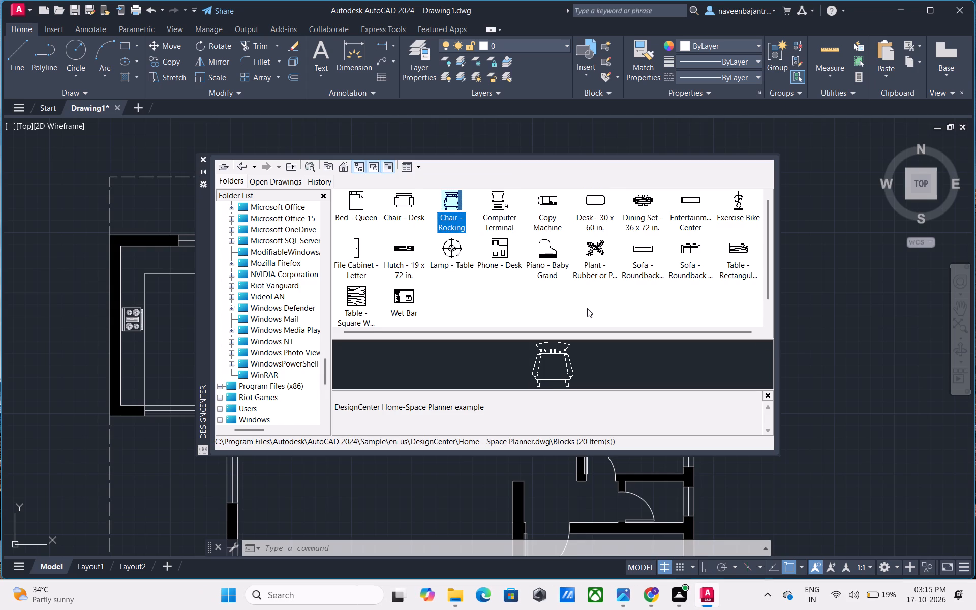
key("Left")
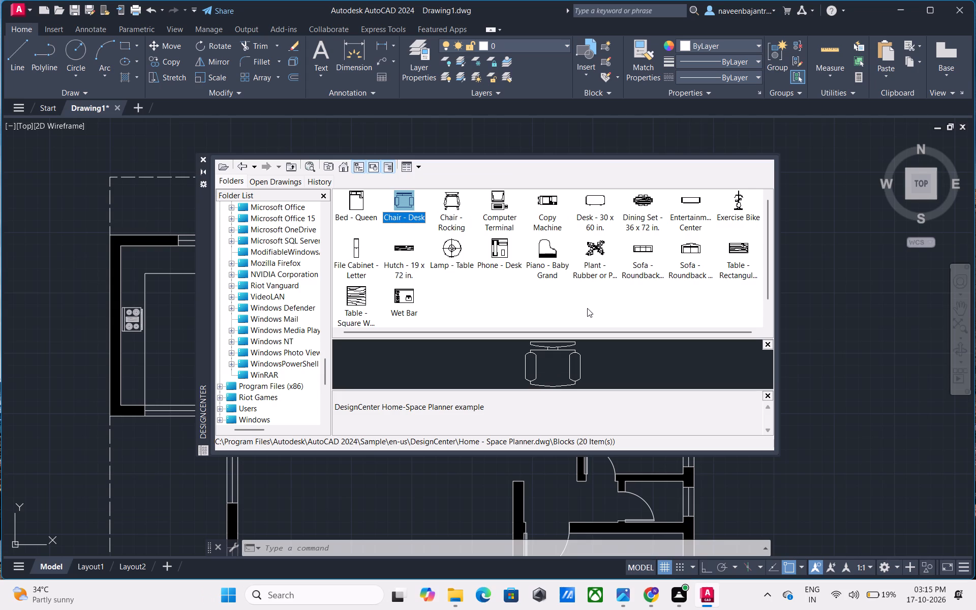
left_click(561, 369)
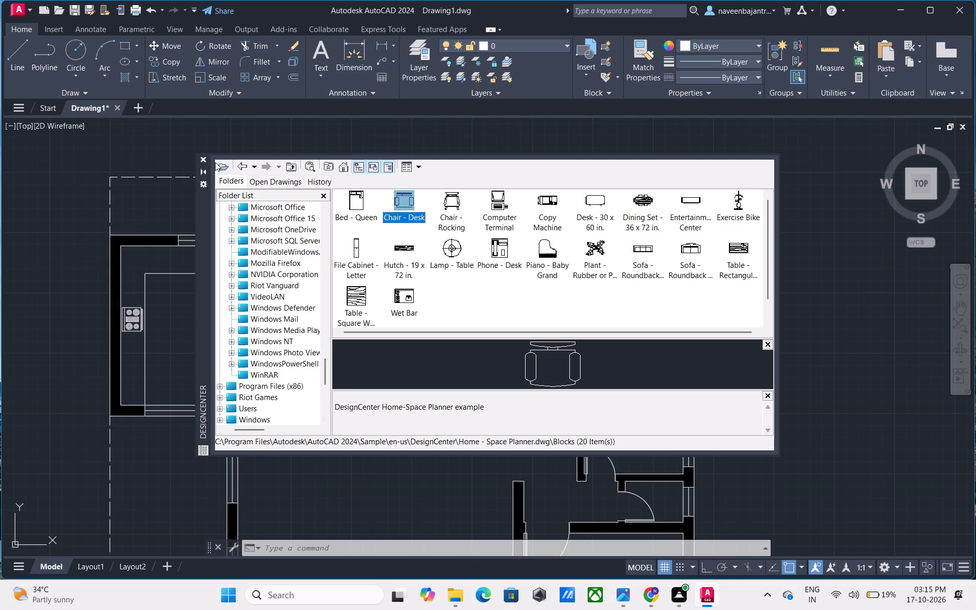
left_click(206, 159)
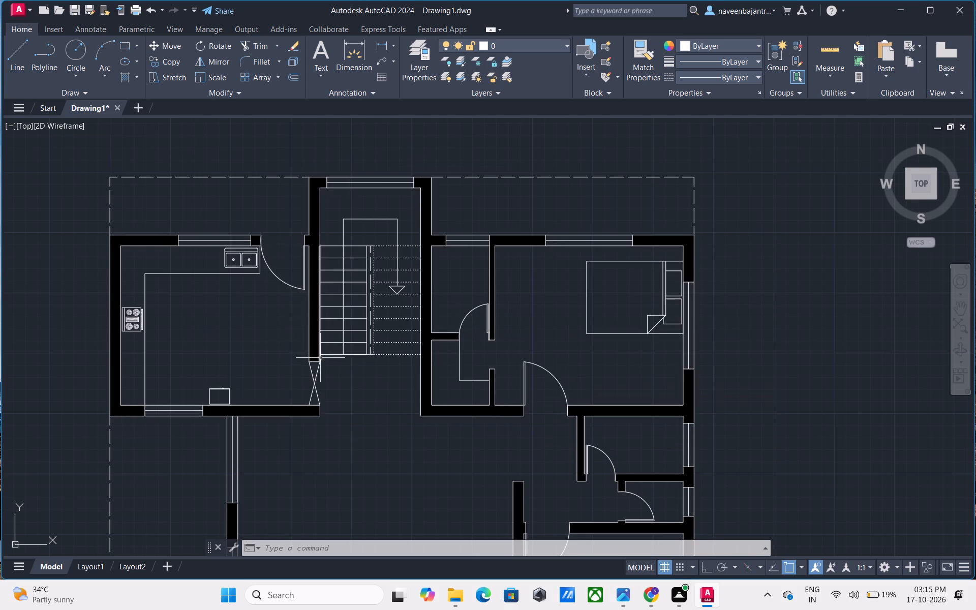
Scale up the small rectangular block by the kitchen's south wall about its upper-right corner, by a factor of about 2.
middle_click_drag(293, 343, 341, 291)
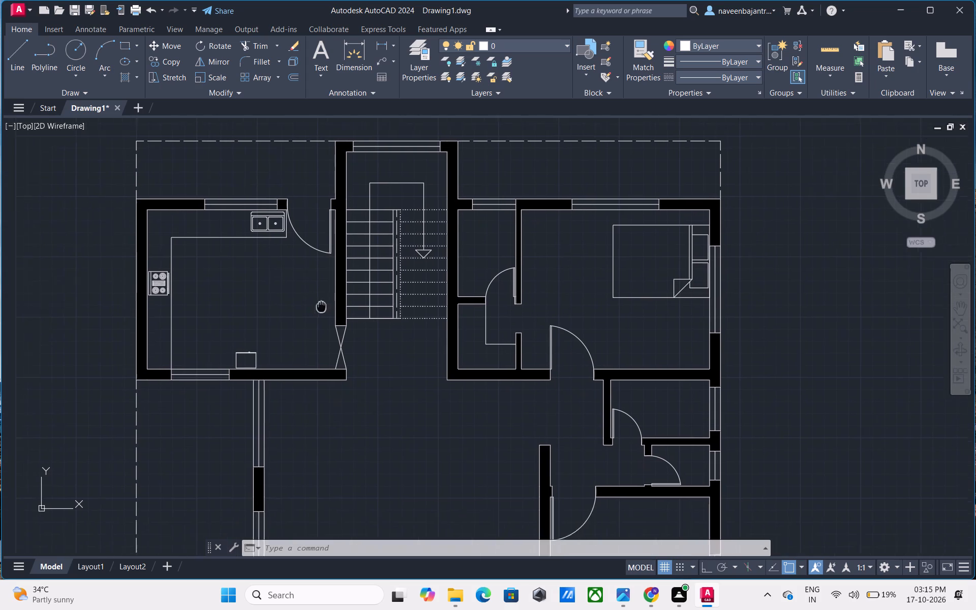
middle_click_drag(341, 291, 350, 286)
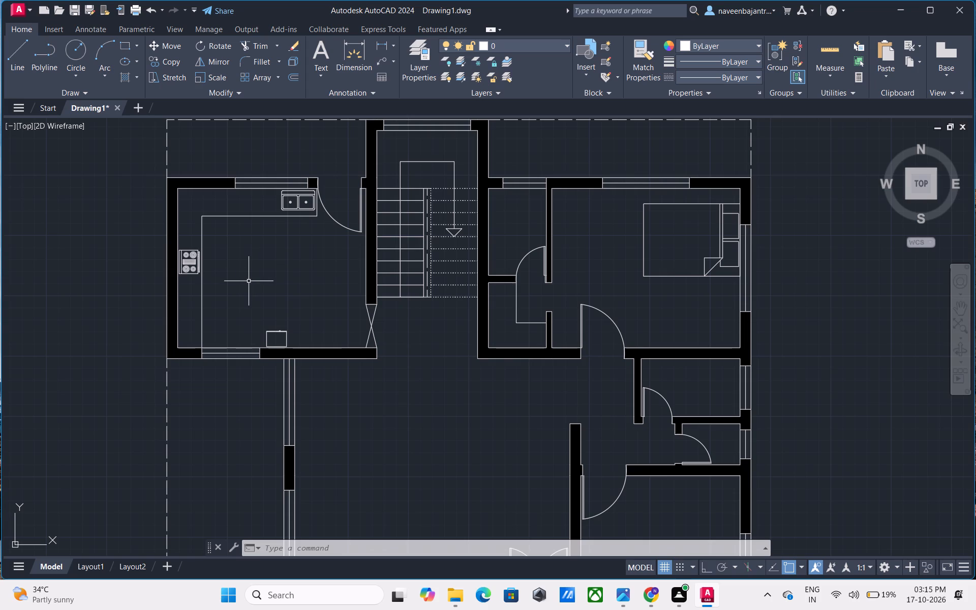
scroll(249, 287, "up", 1)
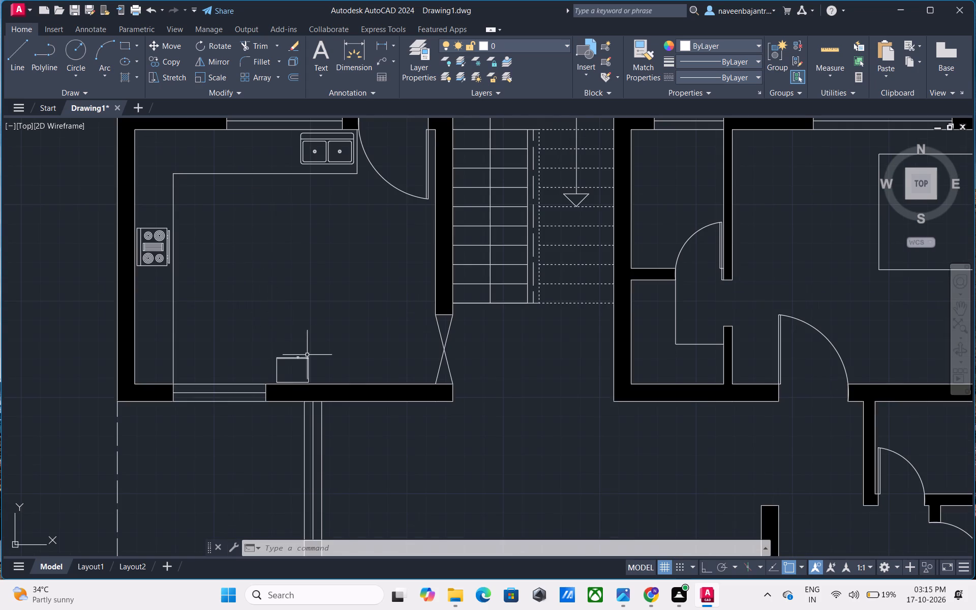
left_click(310, 360)
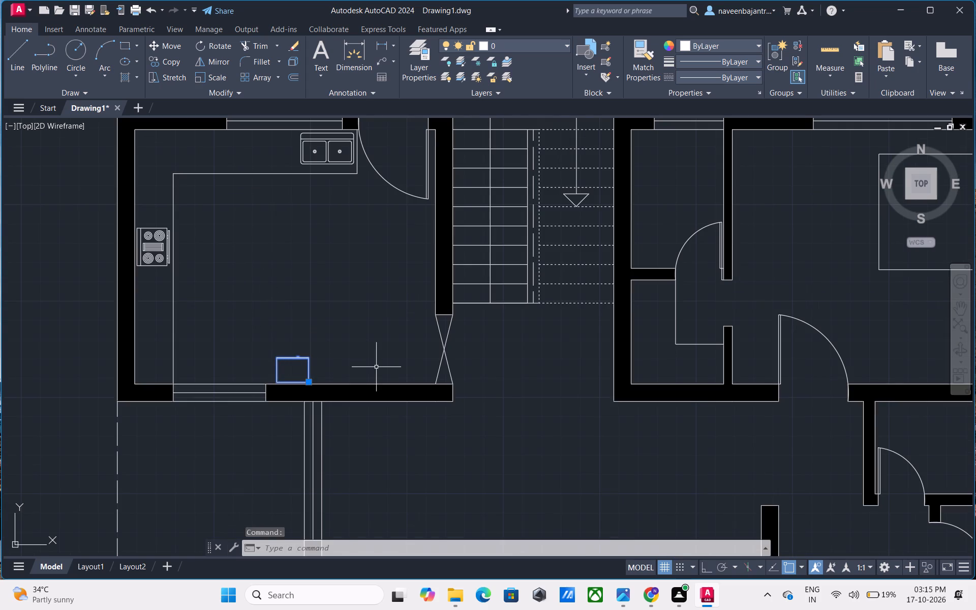
type("SC")
key("space")
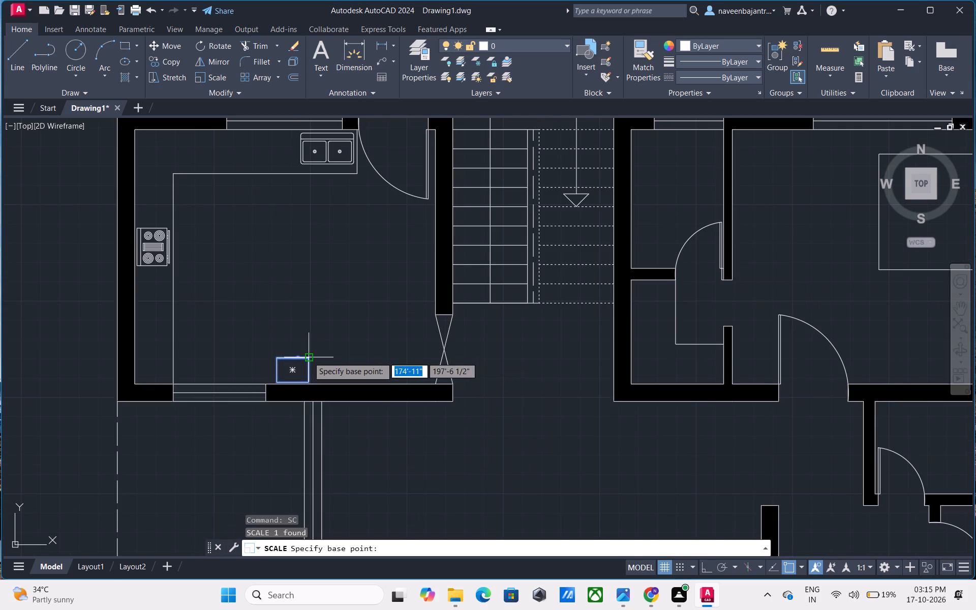
left_click(309, 357)
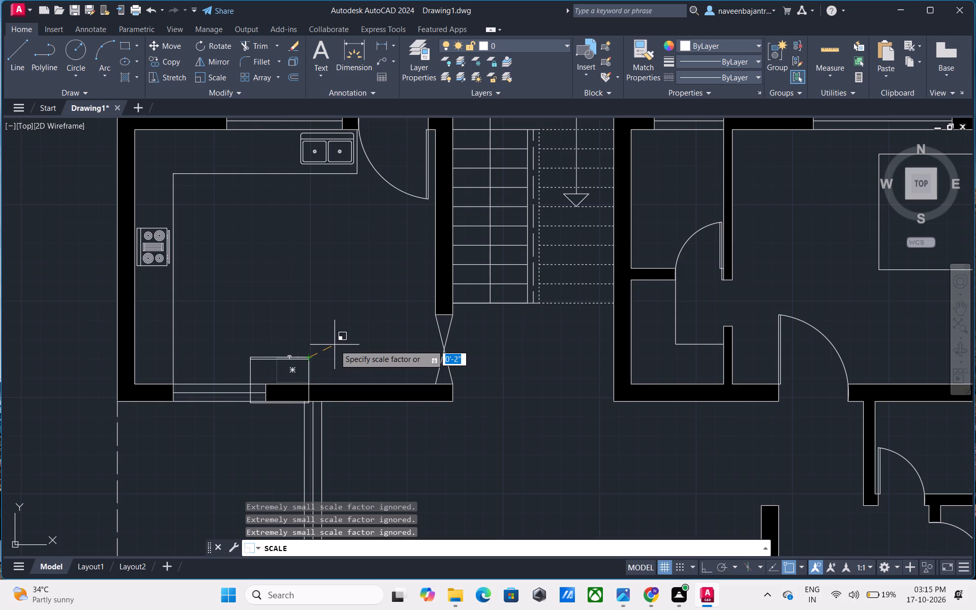
left_click(334, 345)
key("Escape")
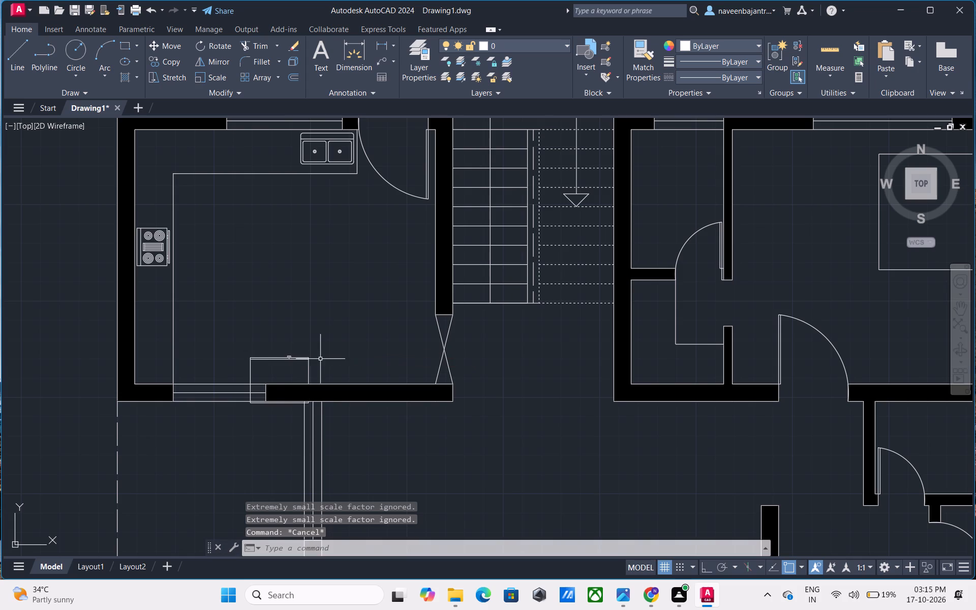
Move the enlarged rectangular block about 1'-0 1/2" up and to the right so it sits inside the kitchen, clear of the south wall.
left_click(306, 355)
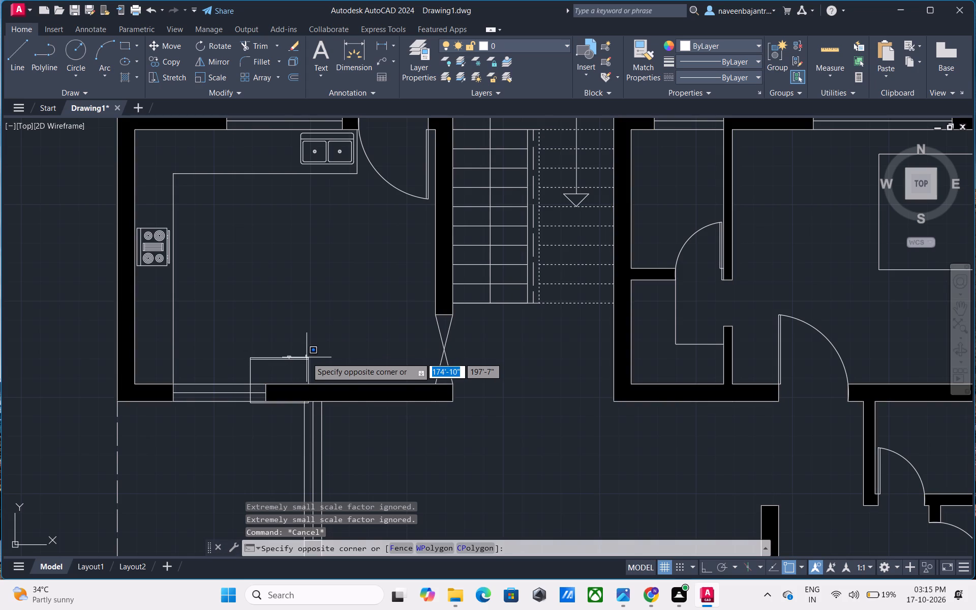
key("Escape")
left_click(307, 360)
type("M")
key("space")
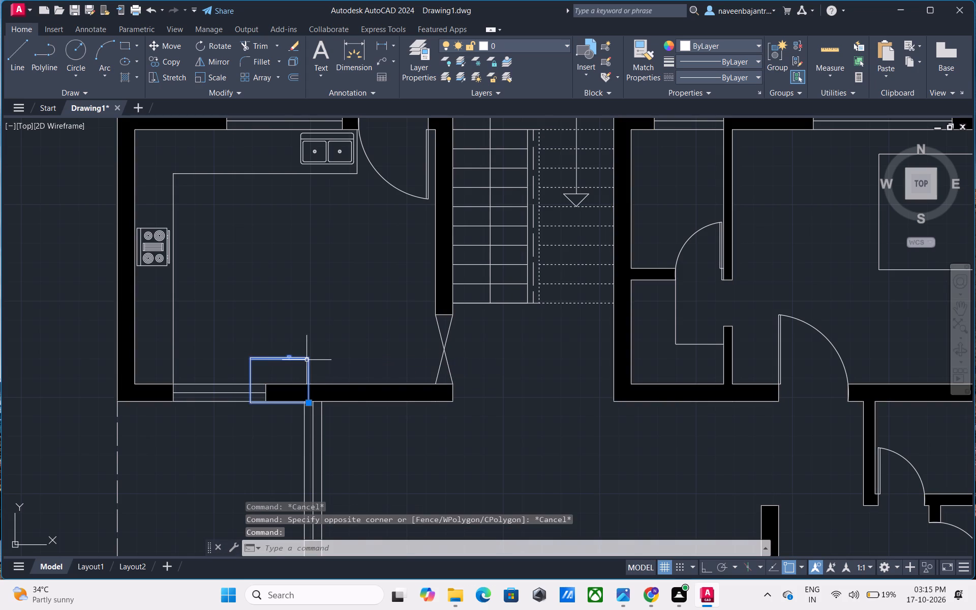
left_click(307, 360)
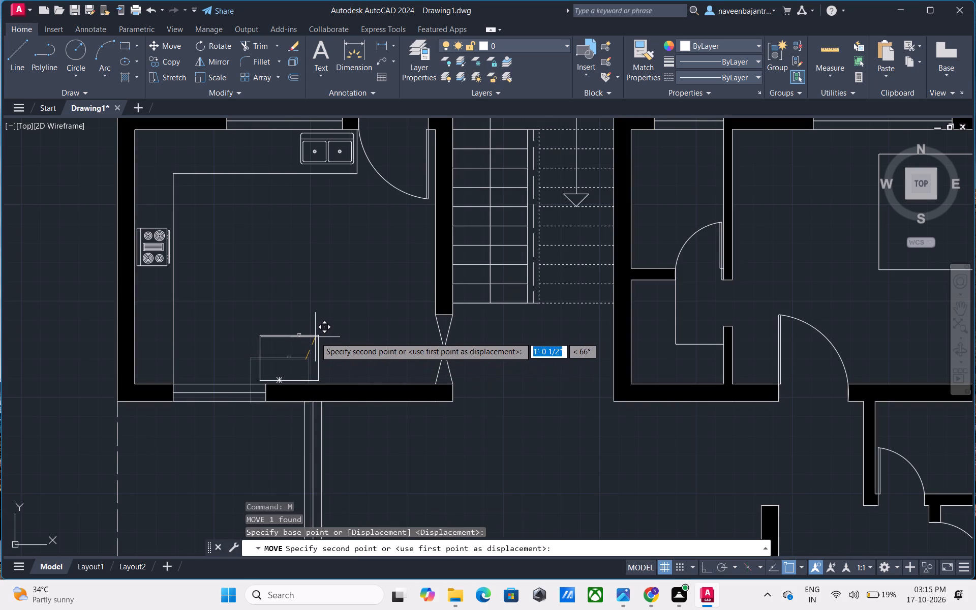
left_click(315, 337)
key("Escape")
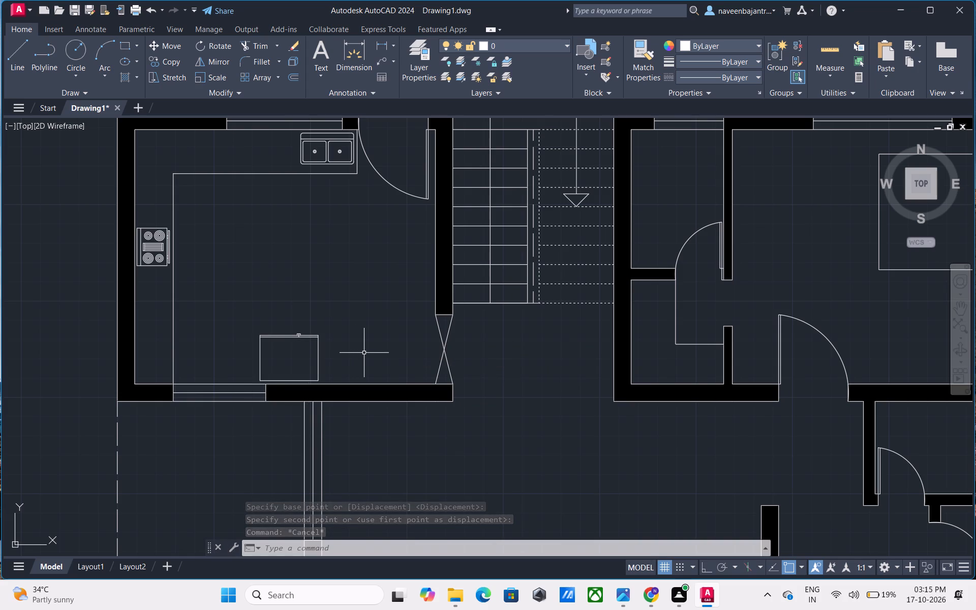
Set the current object color to Yellow and draw a horizontal line about 6'-8" long outside the plan, east of the bedroom.
scroll(364, 353, "down", 1)
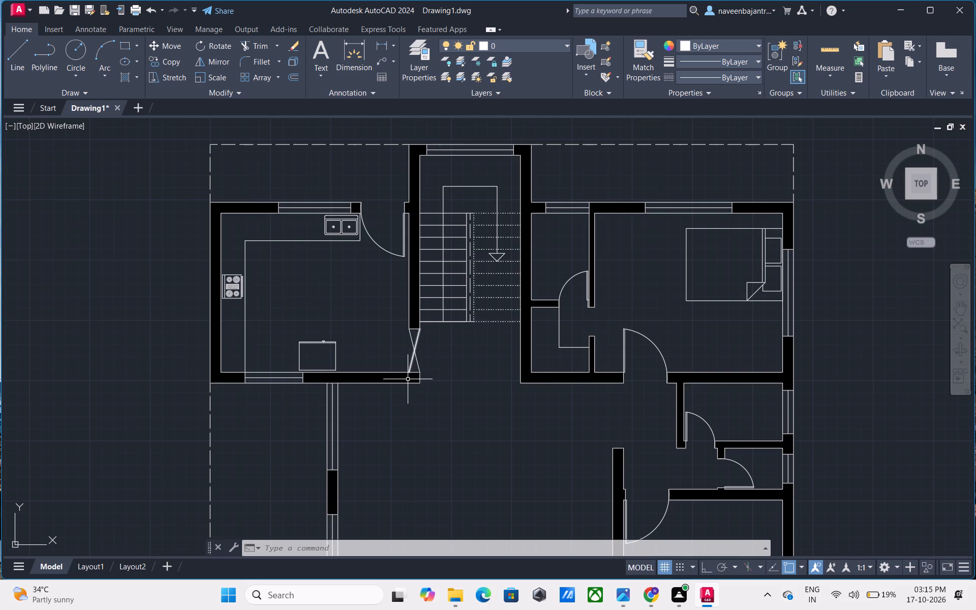
scroll(417, 392, "down", 1)
middle_click_drag(422, 403, 397, 309)
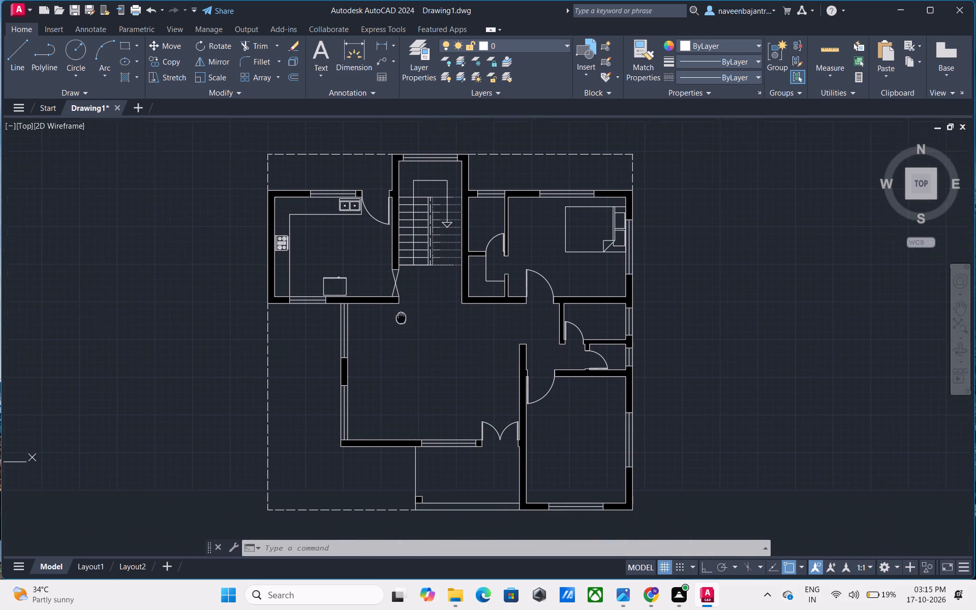
middle_click_drag(397, 309, 395, 307)
middle_click_drag(396, 350, 377, 342)
key("Escape")
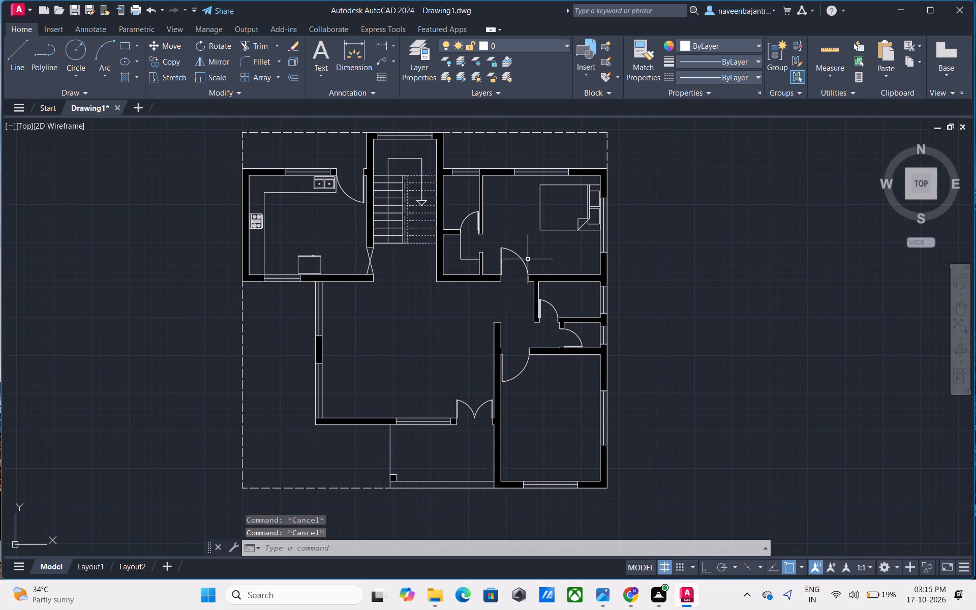
left_click(688, 46)
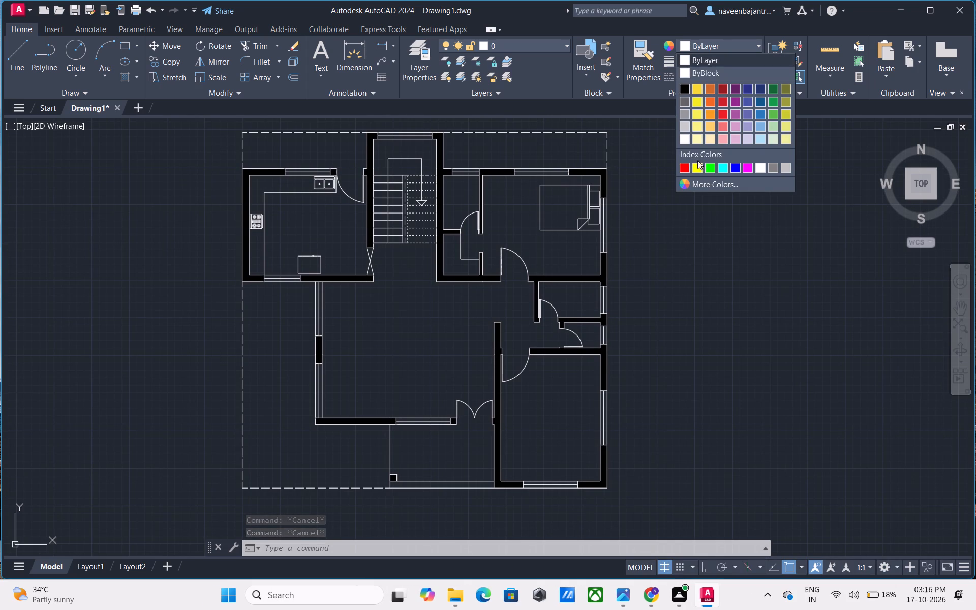
left_click(697, 164)
key("l")
key("space")
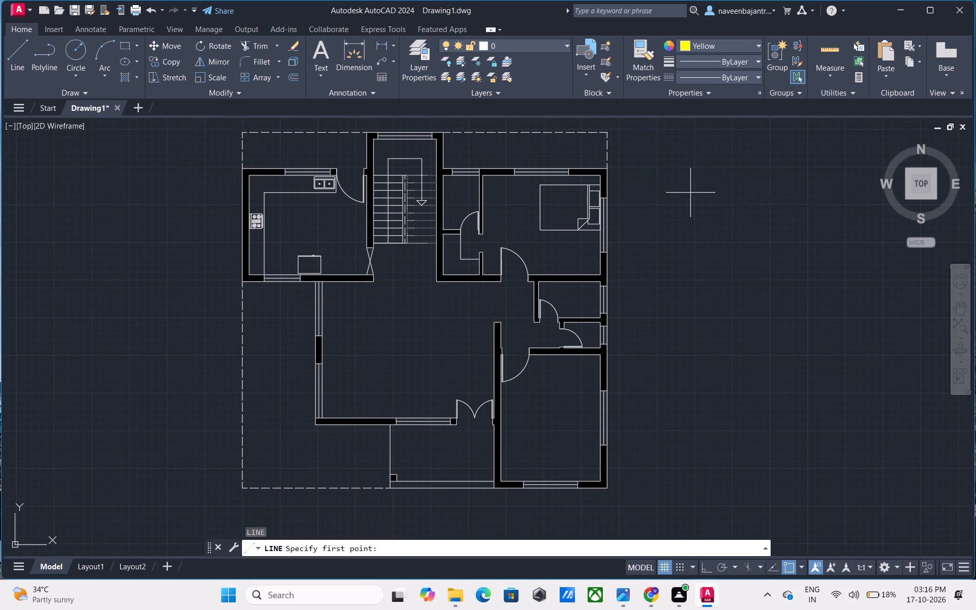
left_click(690, 193)
key("F8")
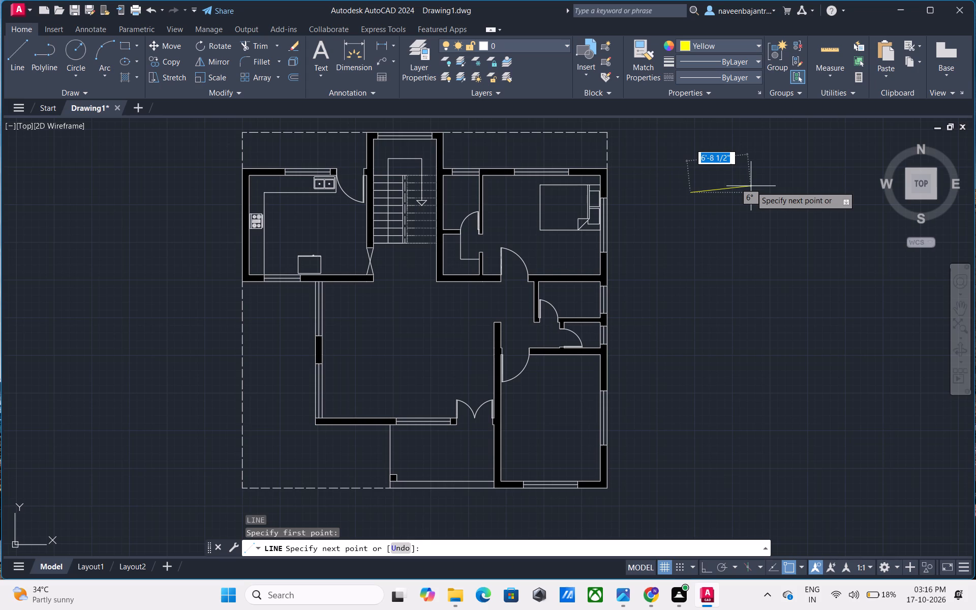
left_click(752, 188)
key("Escape")
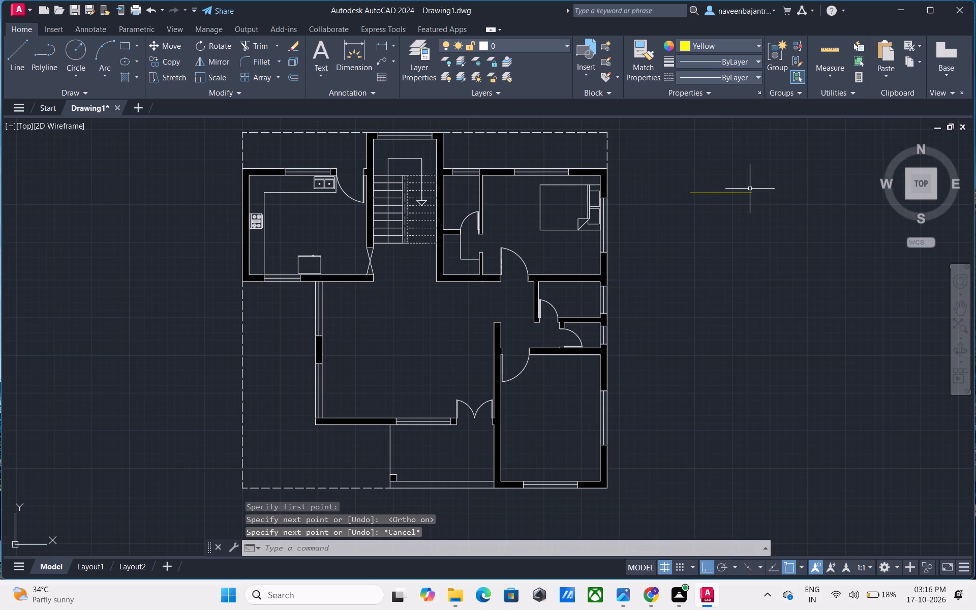
Match the yellow line's properties onto the middle line and both end lines of the small room's north window, beside the staircase.
left_click(655, 54)
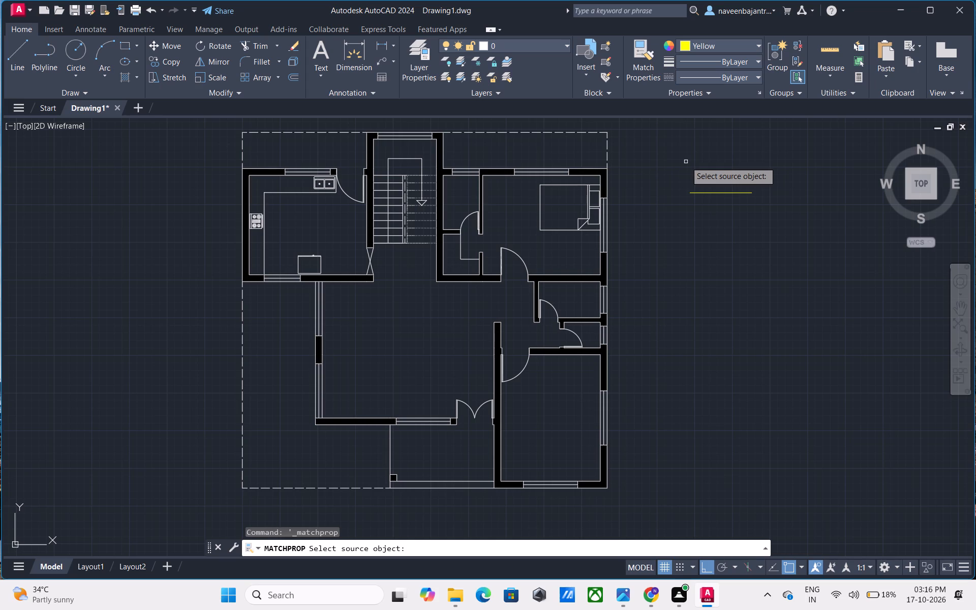
left_click(706, 194)
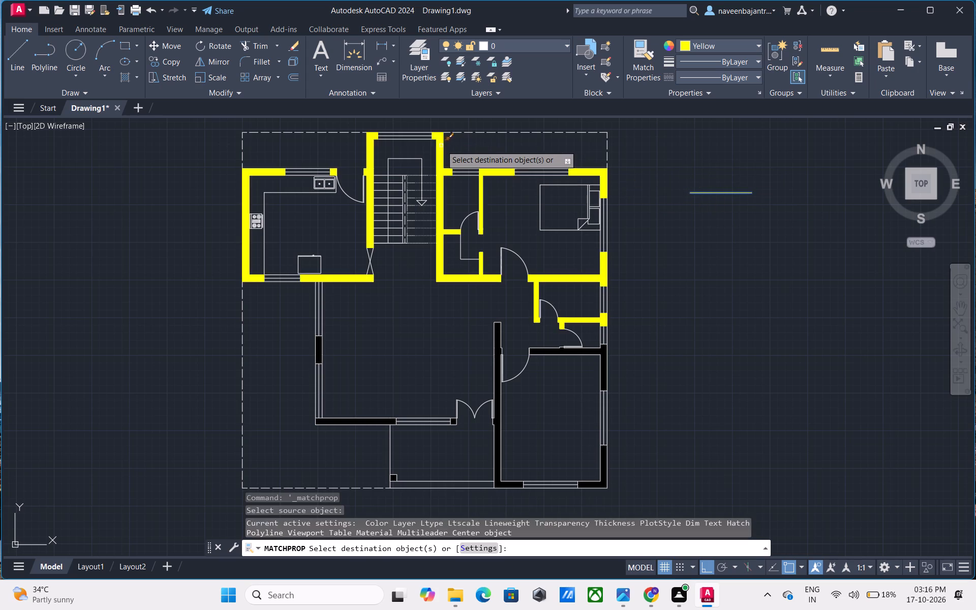
scroll(453, 169, "up", 5)
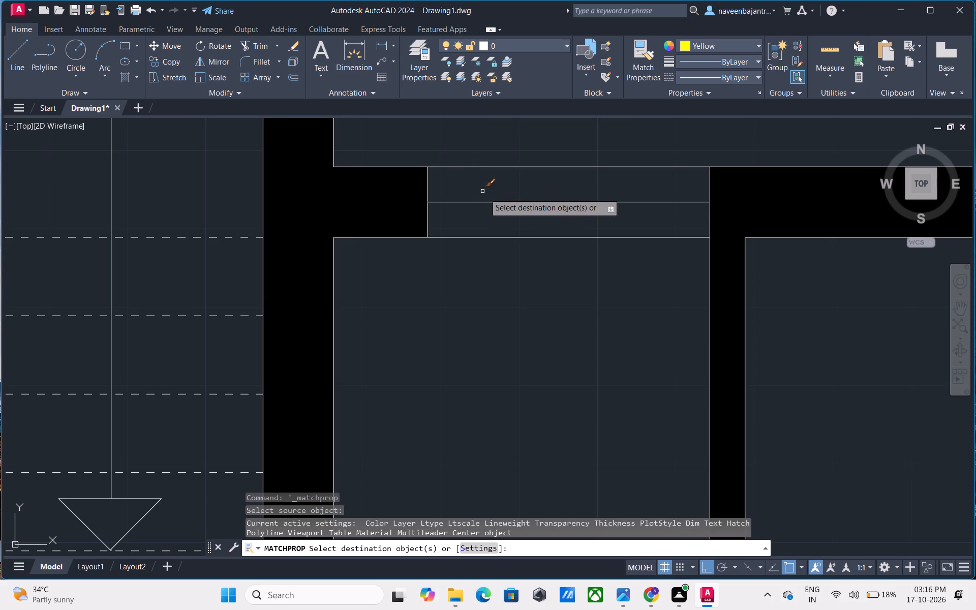
left_click(498, 201)
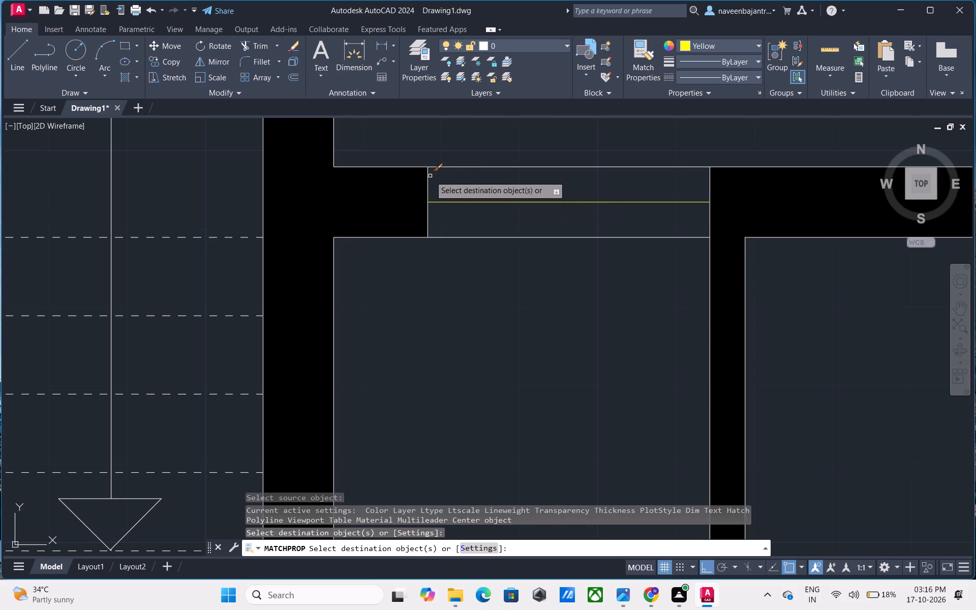
left_click(429, 178)
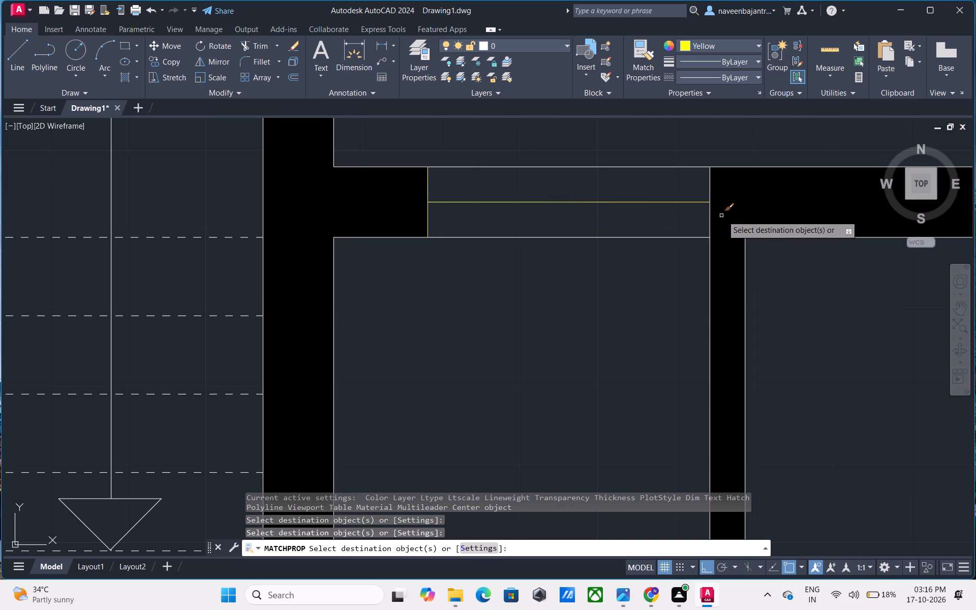
left_click(709, 220)
Match the yellow properties onto the middle line and both end lines of the north window in the bedroom with the bed.
scroll(709, 220, "down", 4)
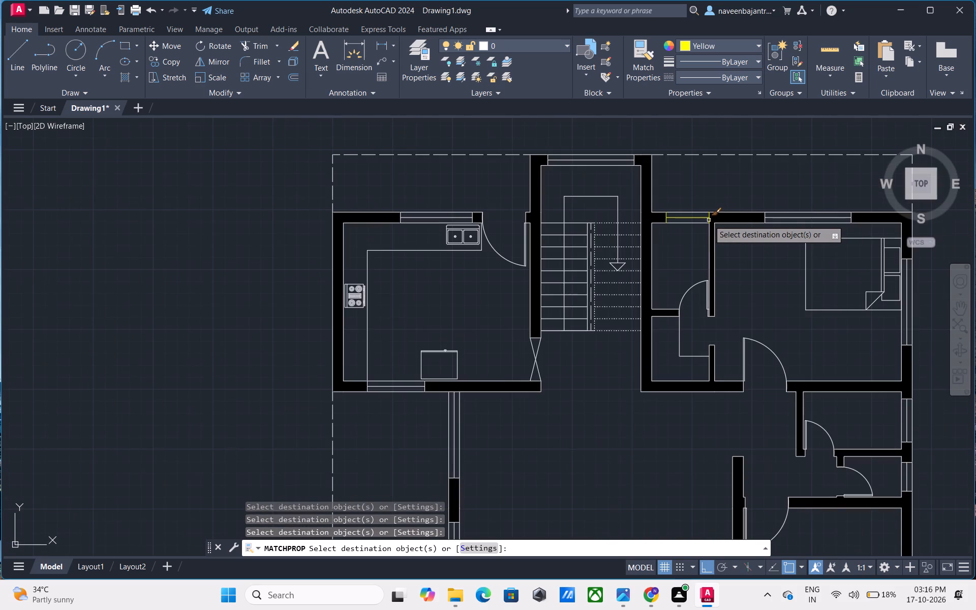
middle_click_drag(810, 228, 614, 239)
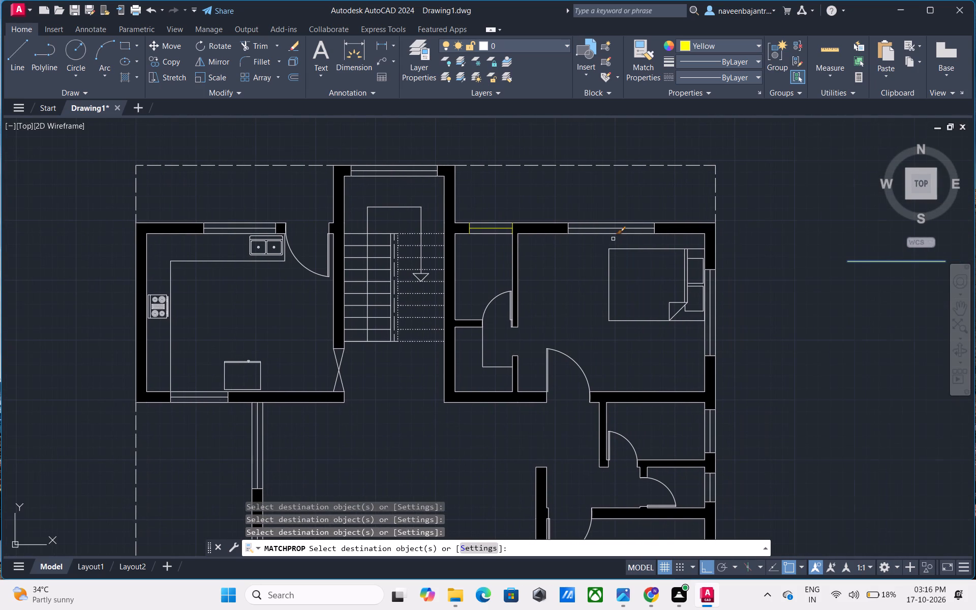
scroll(616, 233, "up", 2)
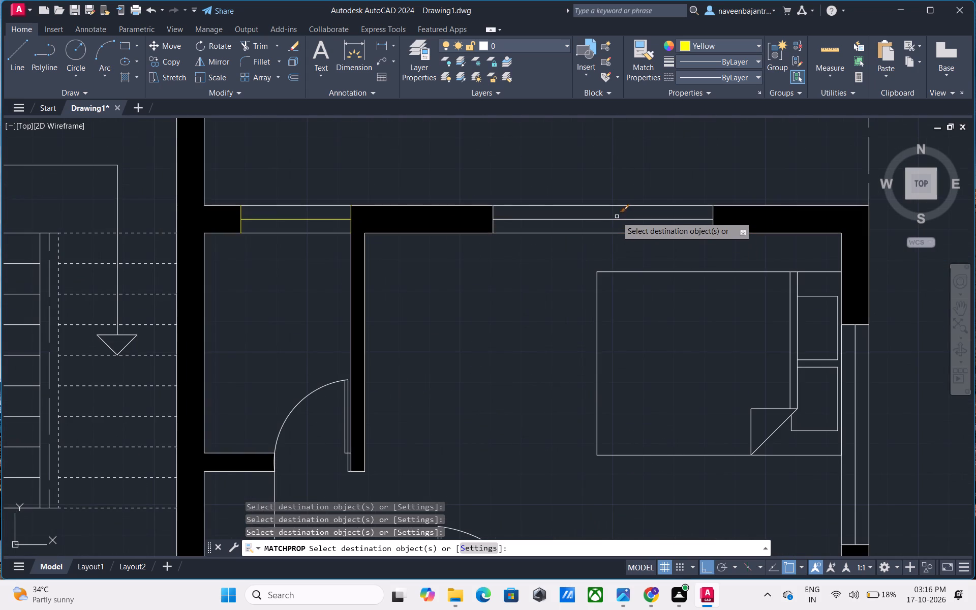
left_click(617, 218)
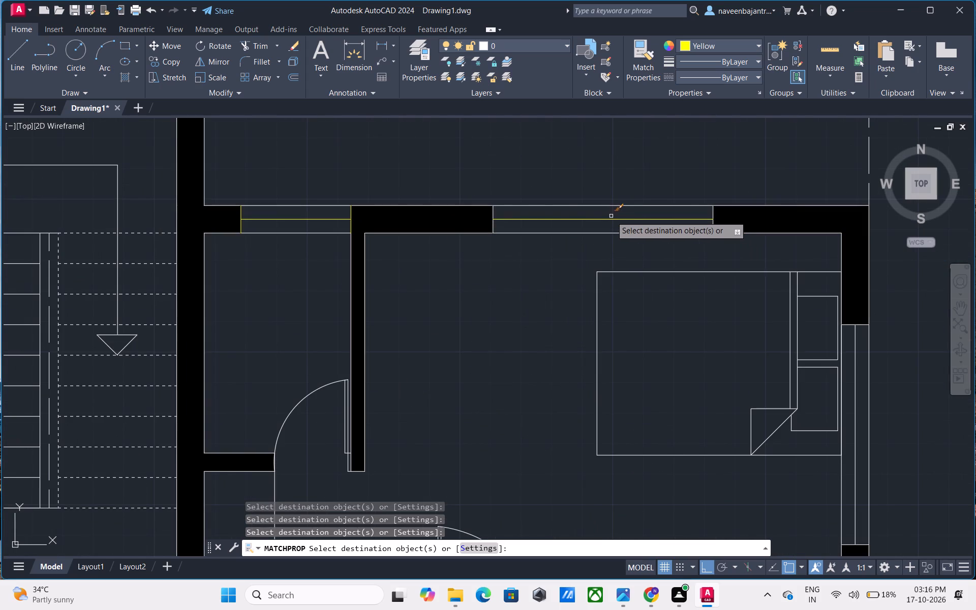
left_click(494, 213)
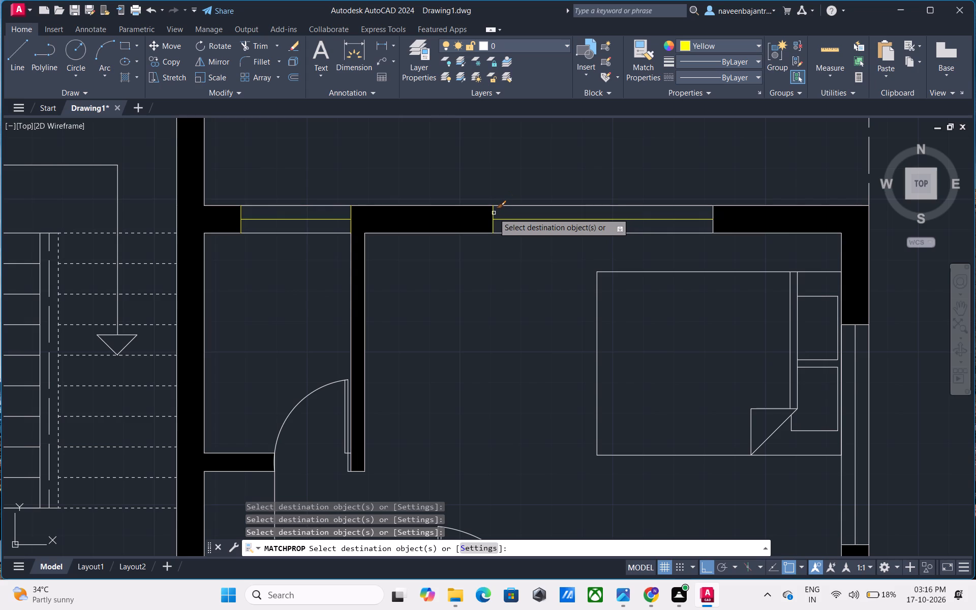
left_click(713, 225)
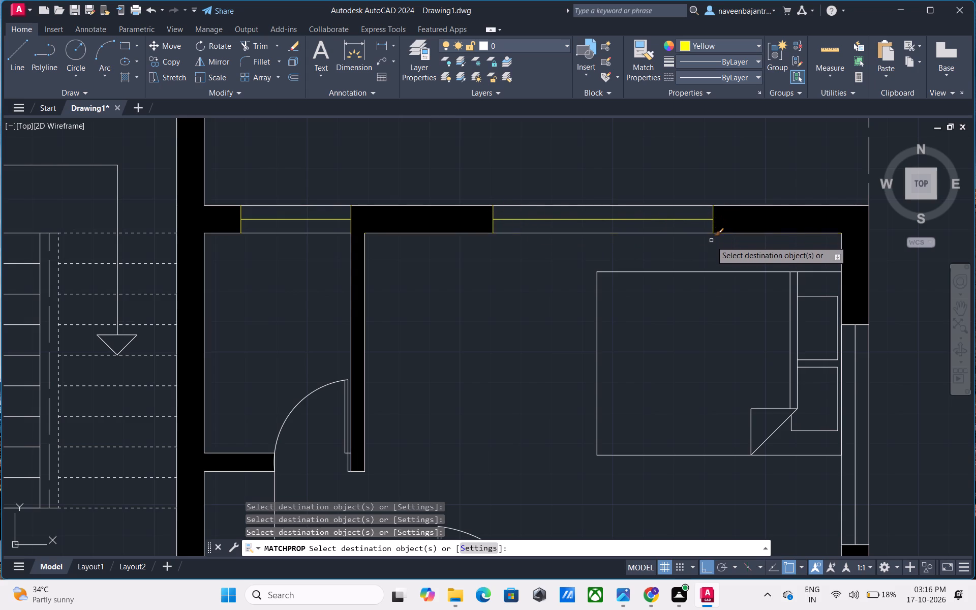
Match the yellow properties onto the middle line and both end lines of the same bedroom's east window.
scroll(711, 244, "down", 1)
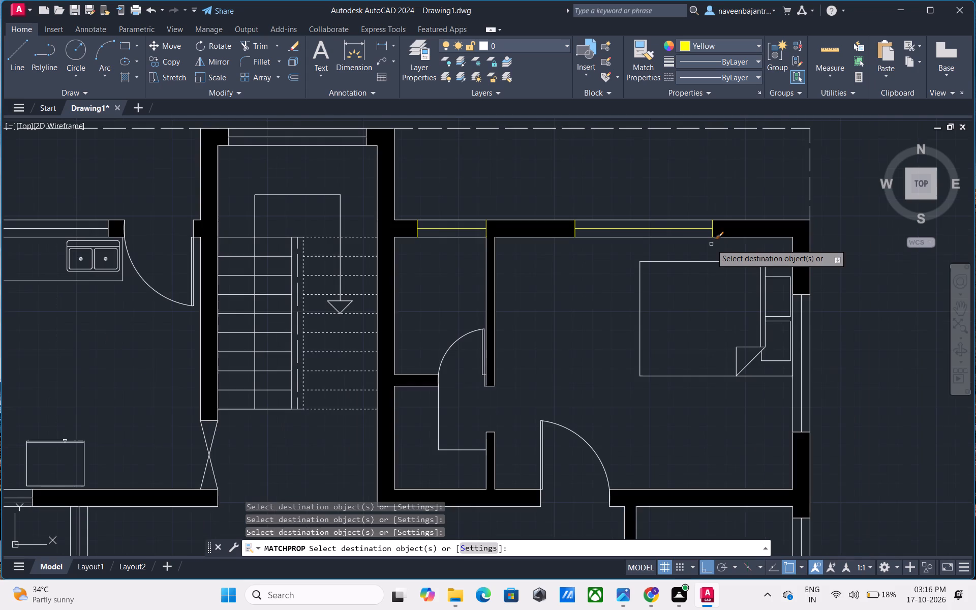
middle_click_drag(828, 340, 691, 230)
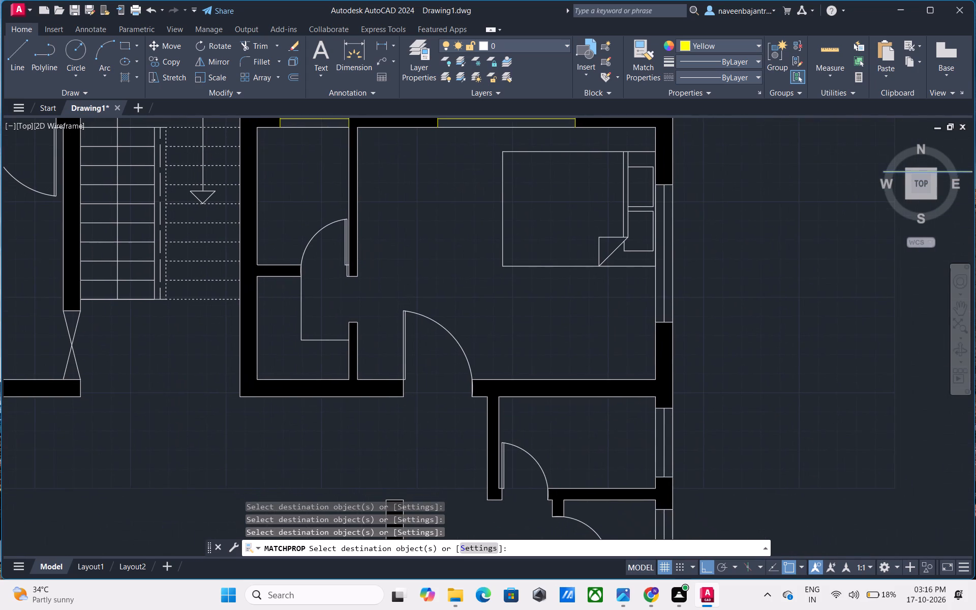
left_click(664, 208)
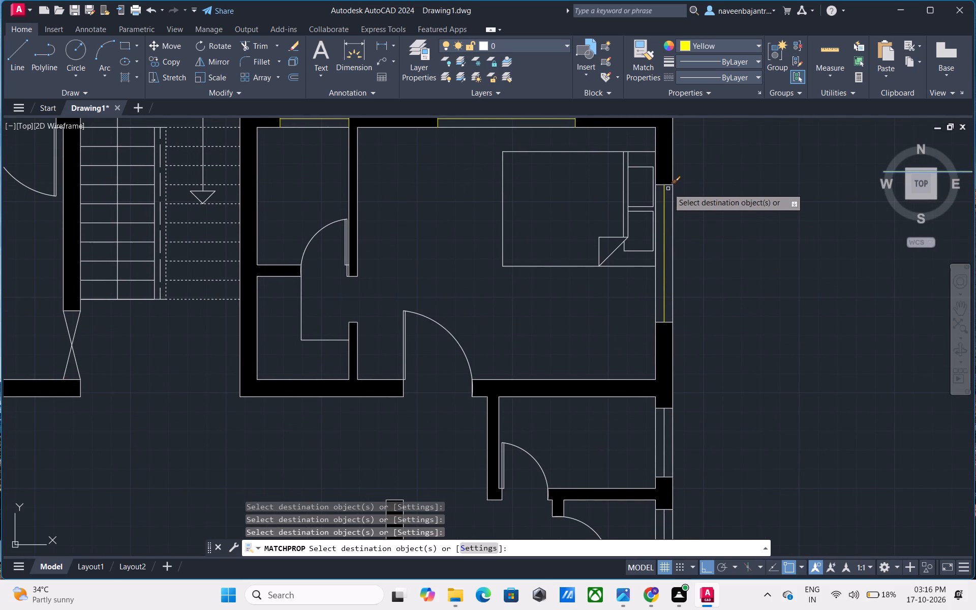
left_click(668, 185)
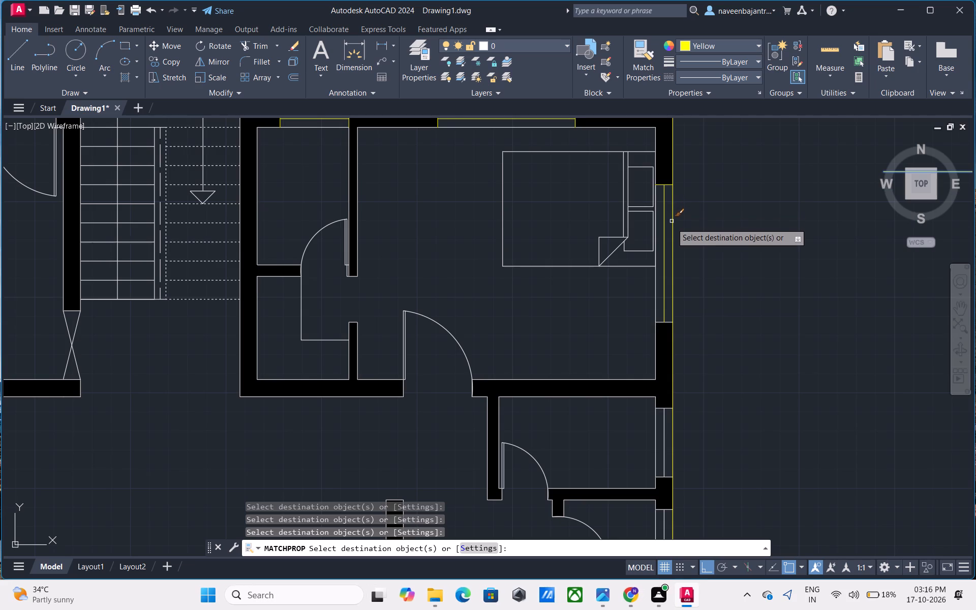
left_click(659, 321)
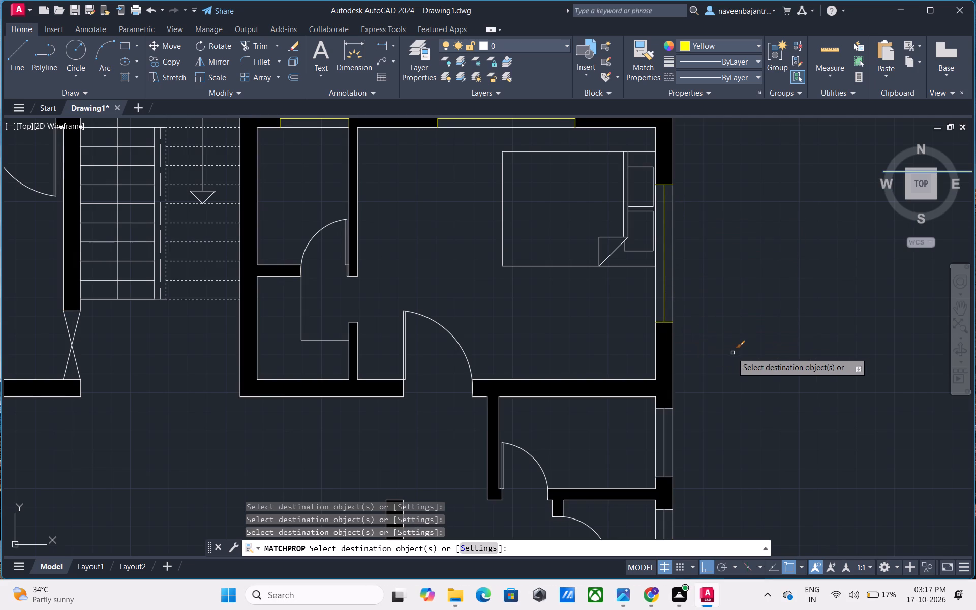
middle_click_drag(732, 353, 737, 282)
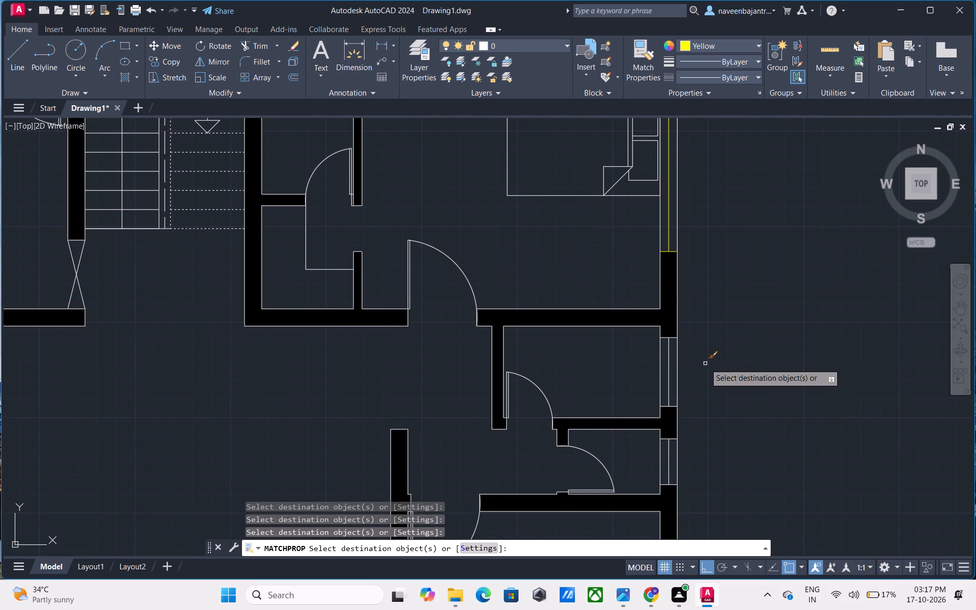
Match the yellow properties onto the middle line and both end lines of the east windows in the two small rooms south of the bedroom.
middle_click_drag(705, 363, 704, 235)
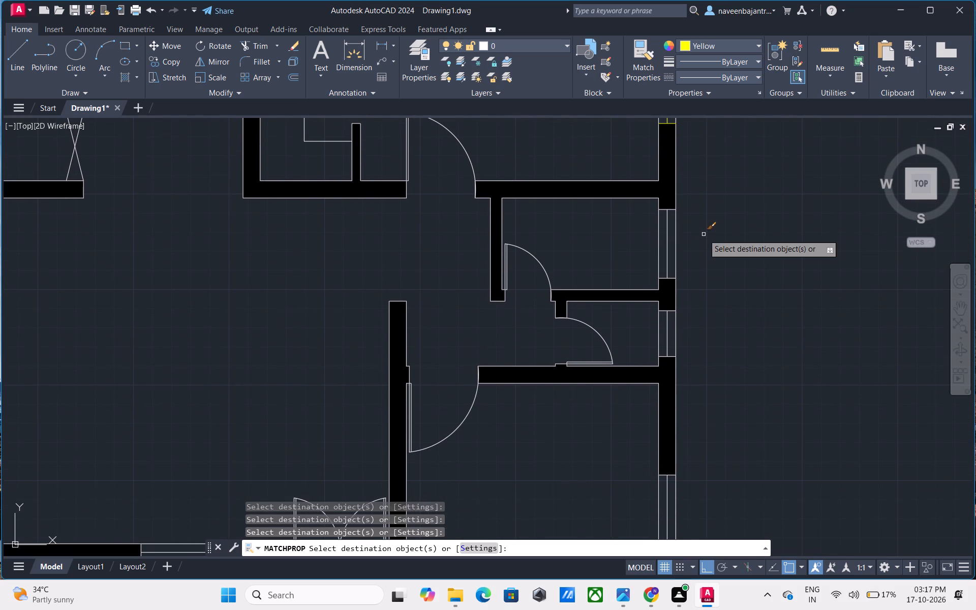
left_click(668, 247)
left_click(669, 209)
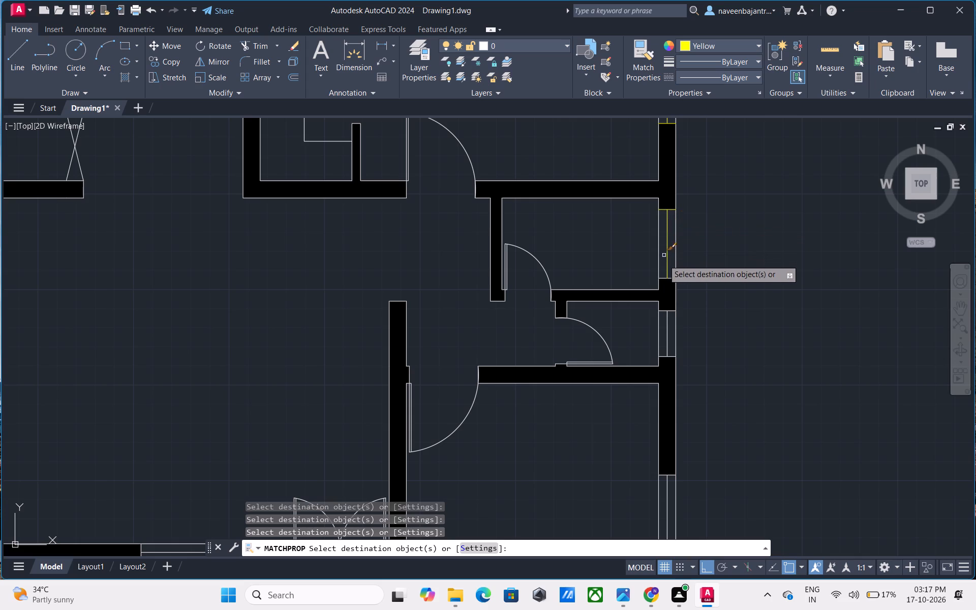
left_click(663, 277)
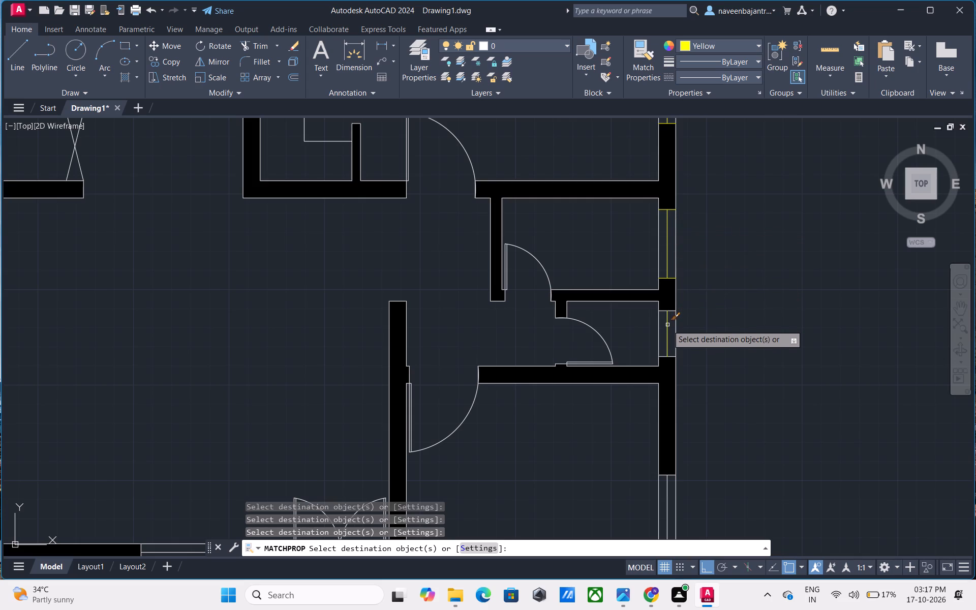
left_click(667, 325)
left_click(671, 311)
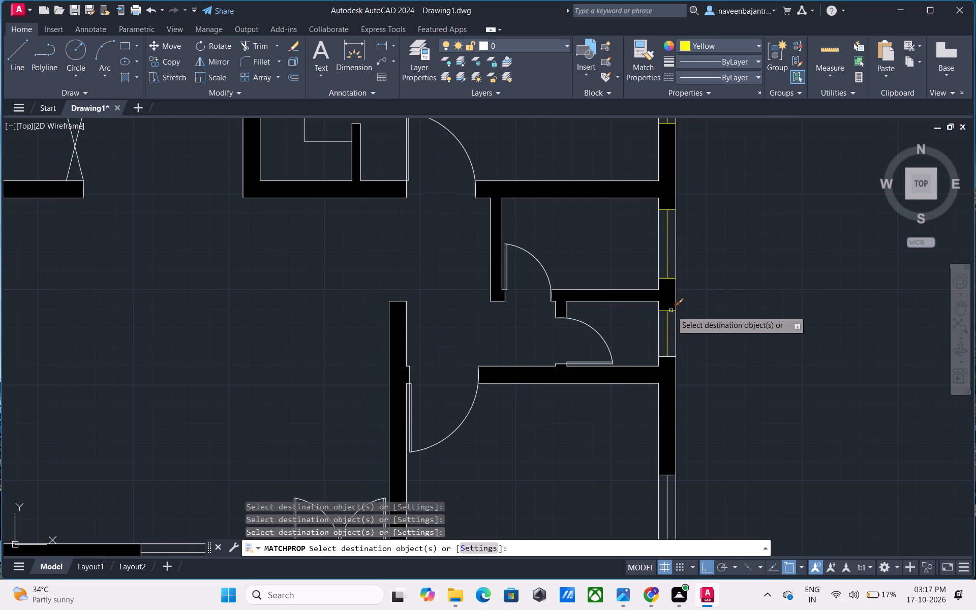
left_click(673, 355)
Match the yellow properties onto the middle line and both end lines of the southeast room's east window.
scroll(691, 353, "down", 1)
middle_click_drag(691, 353, 684, 325)
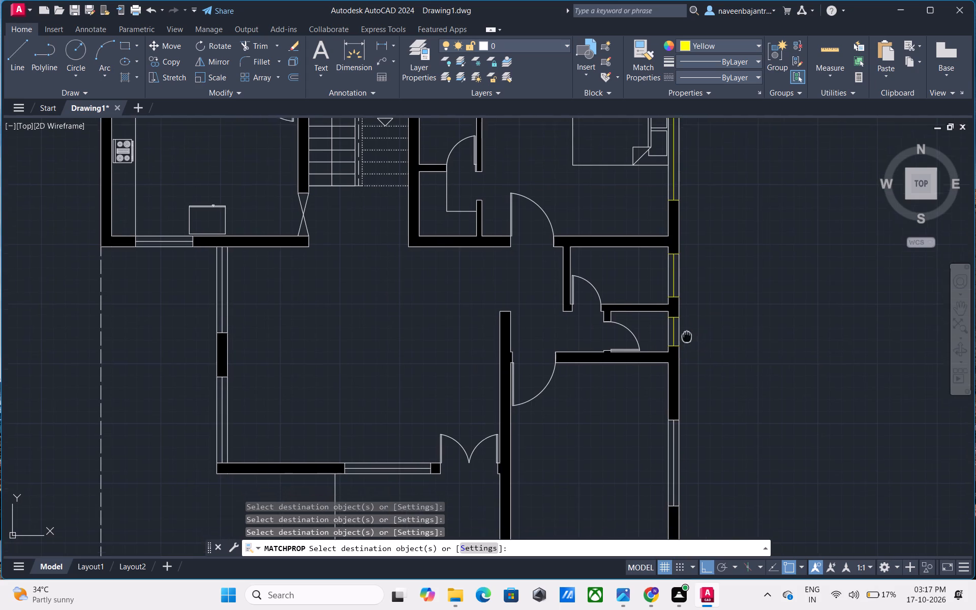
middle_click_drag(684, 325, 646, 217)
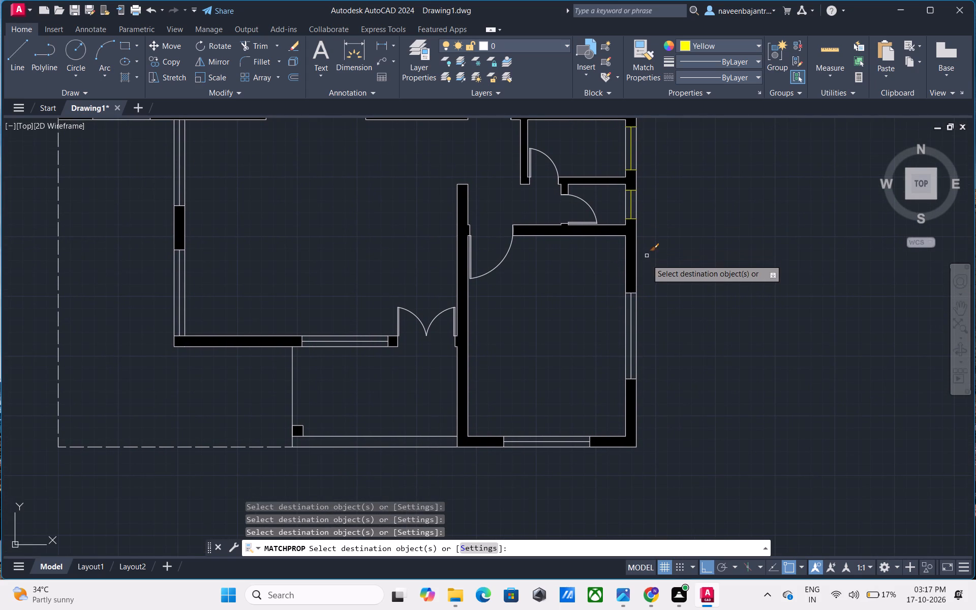
scroll(634, 315, "up", 1)
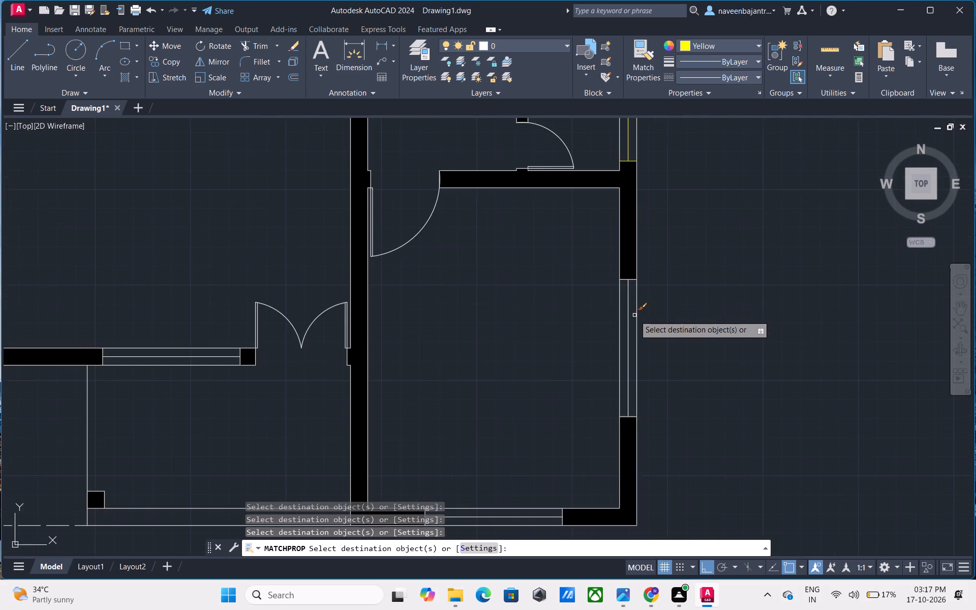
left_click(627, 318)
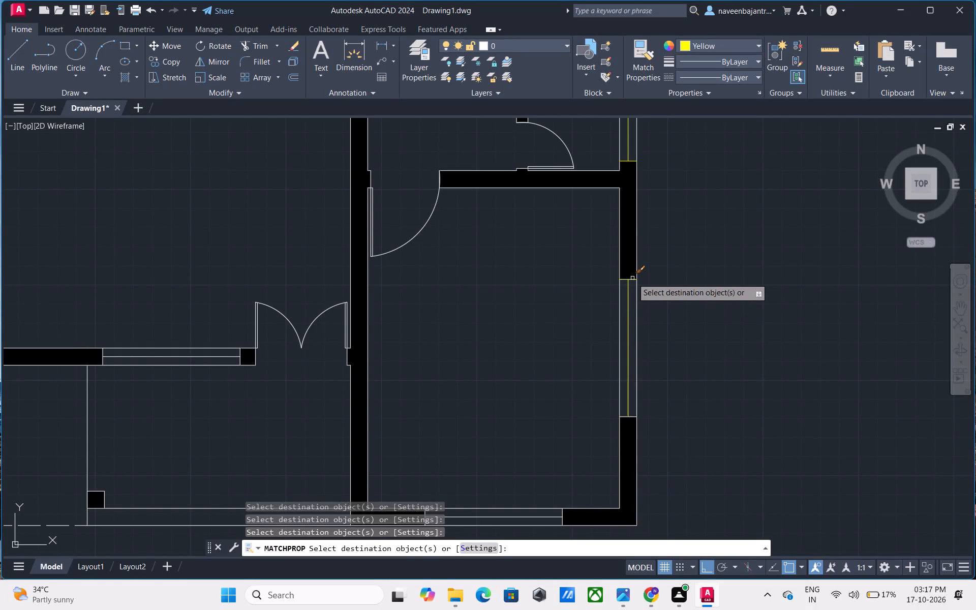
left_click(632, 278)
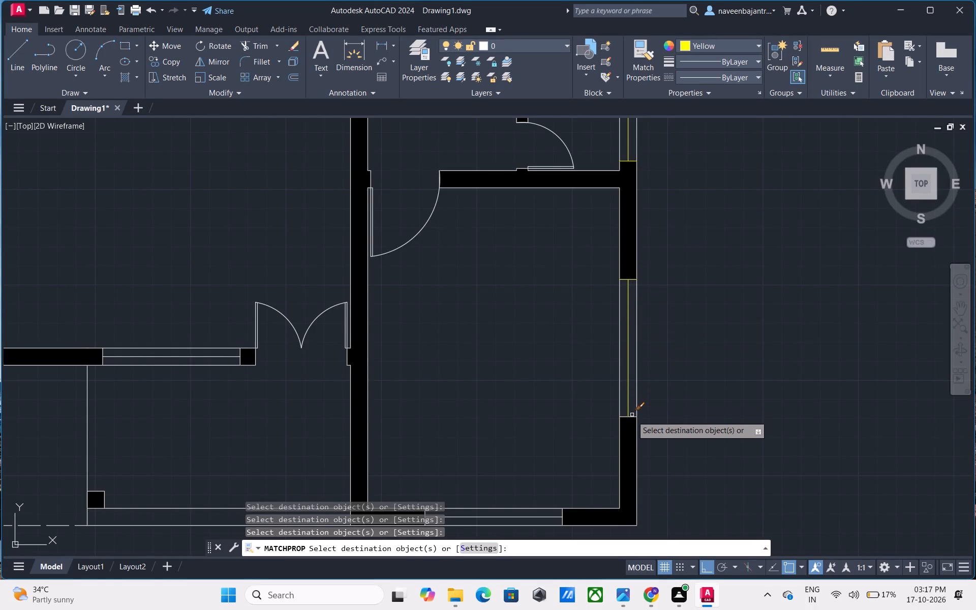
left_click(632, 416)
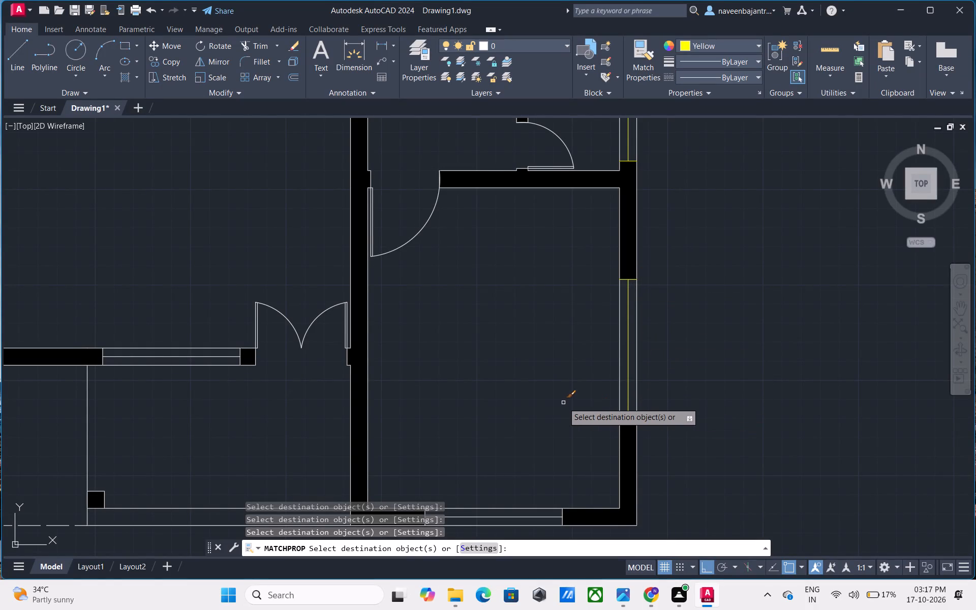
Match the yellow properties onto the middle line and both end lines of the southeast room's south window.
middle_click_drag(563, 403, 611, 287)
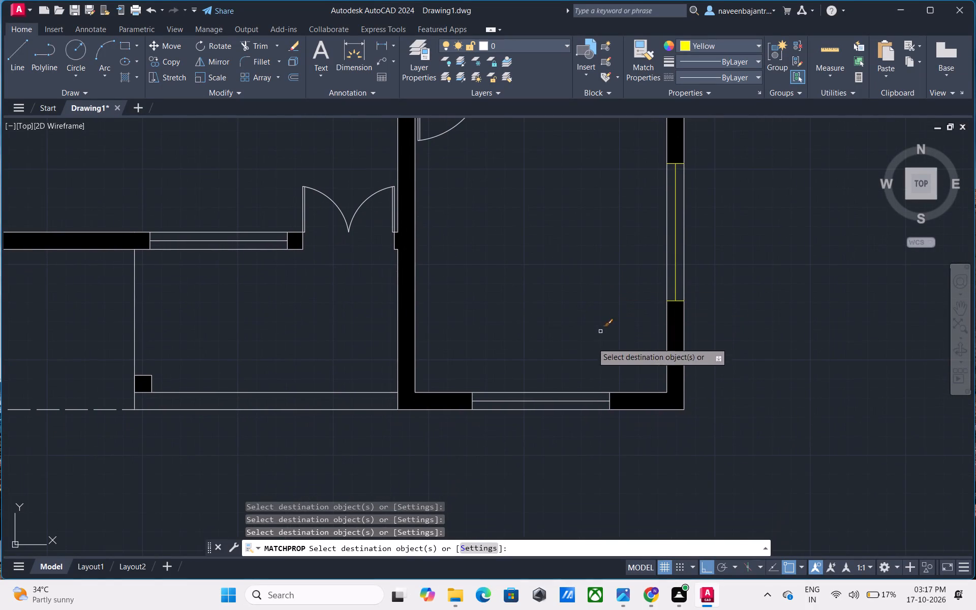
left_click(527, 400)
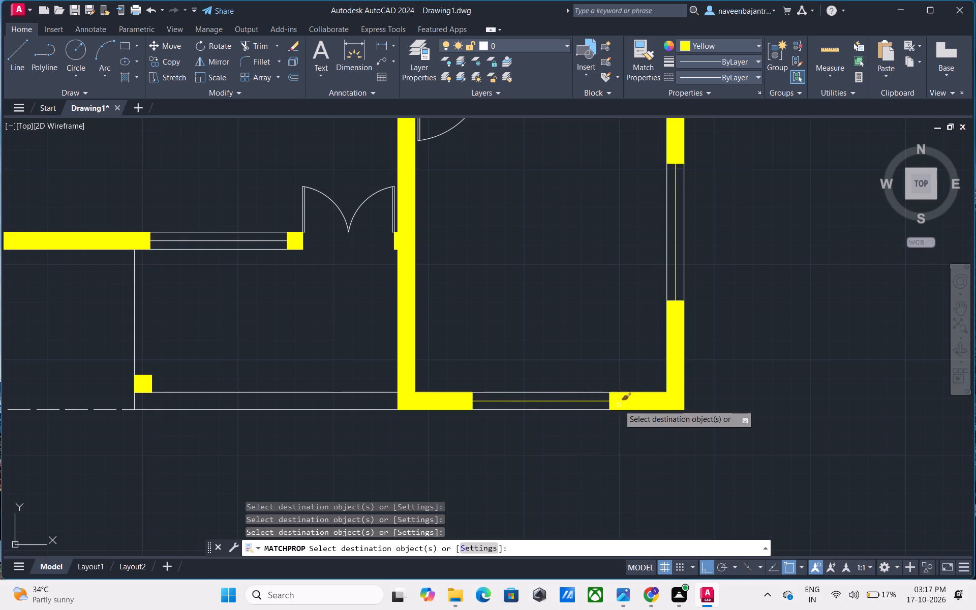
left_click(608, 406)
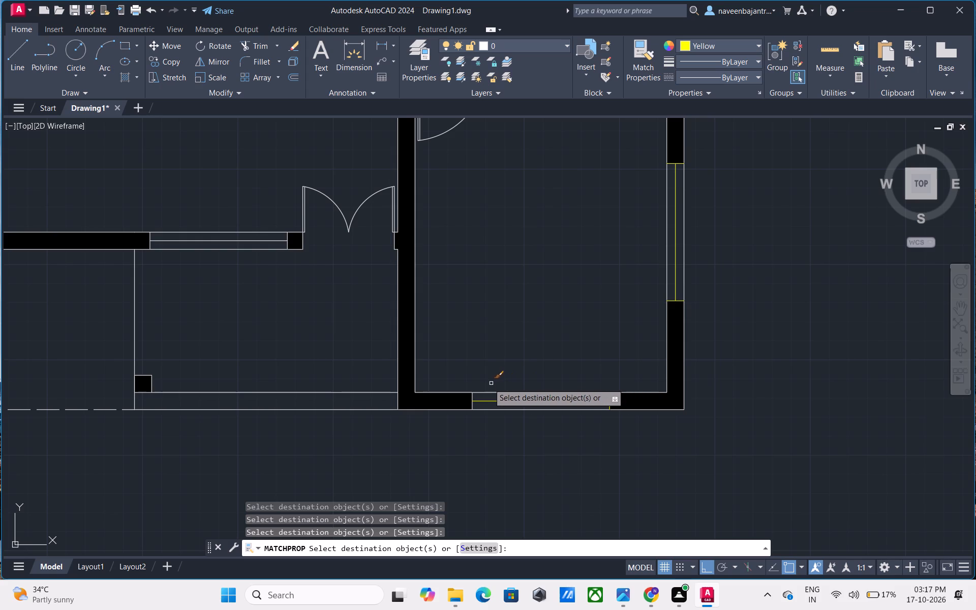
left_click(473, 396)
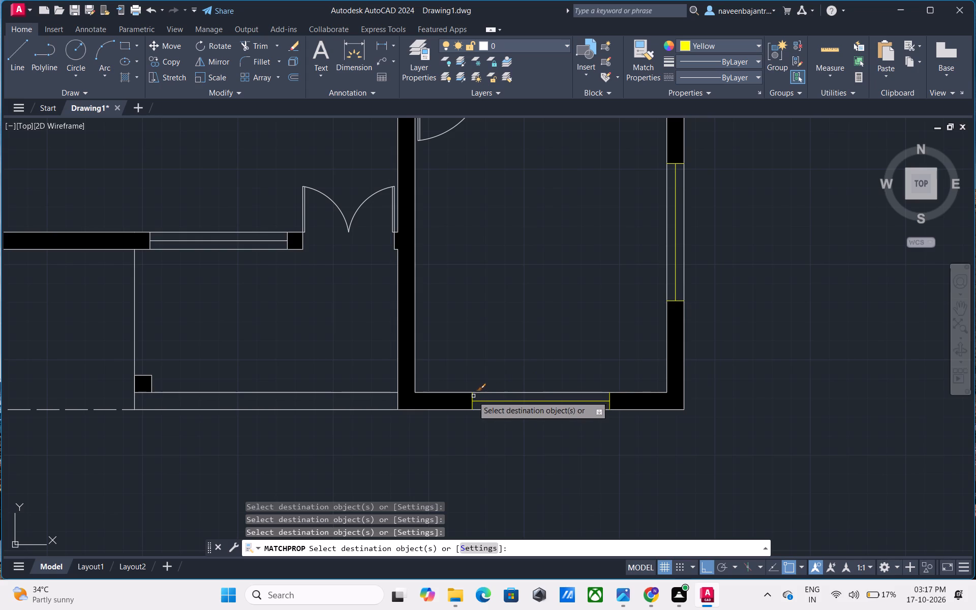
Match the yellow properties onto the middle line and both end lines of the hall's south window, beside the double door.
middle_click_drag(247, 269, 429, 337)
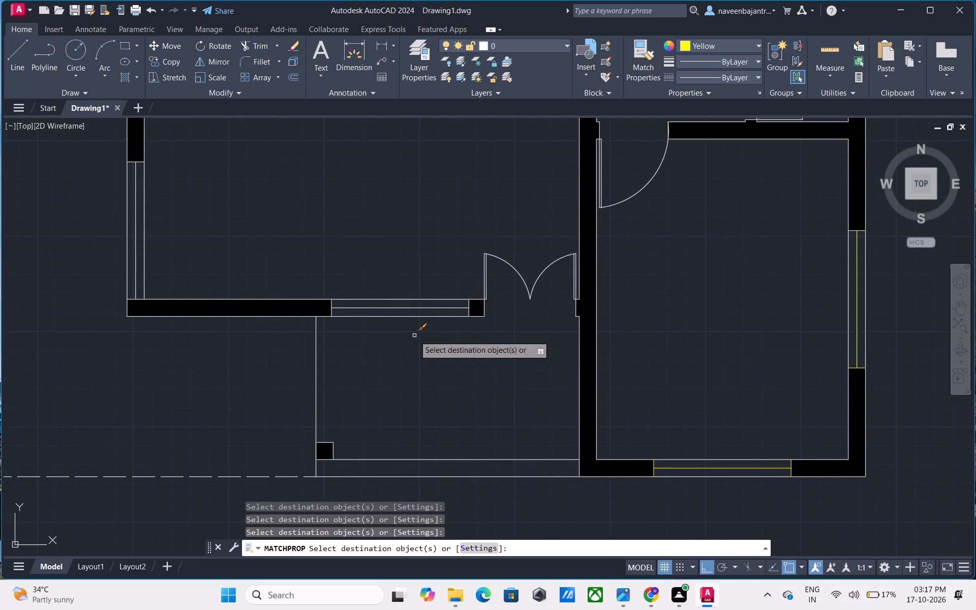
left_click(412, 308)
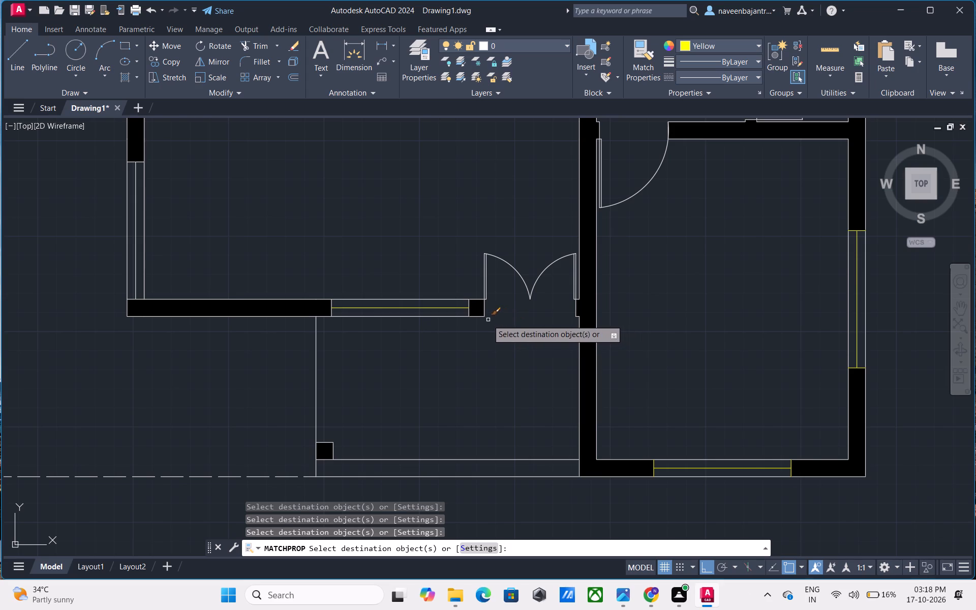
left_click(468, 311)
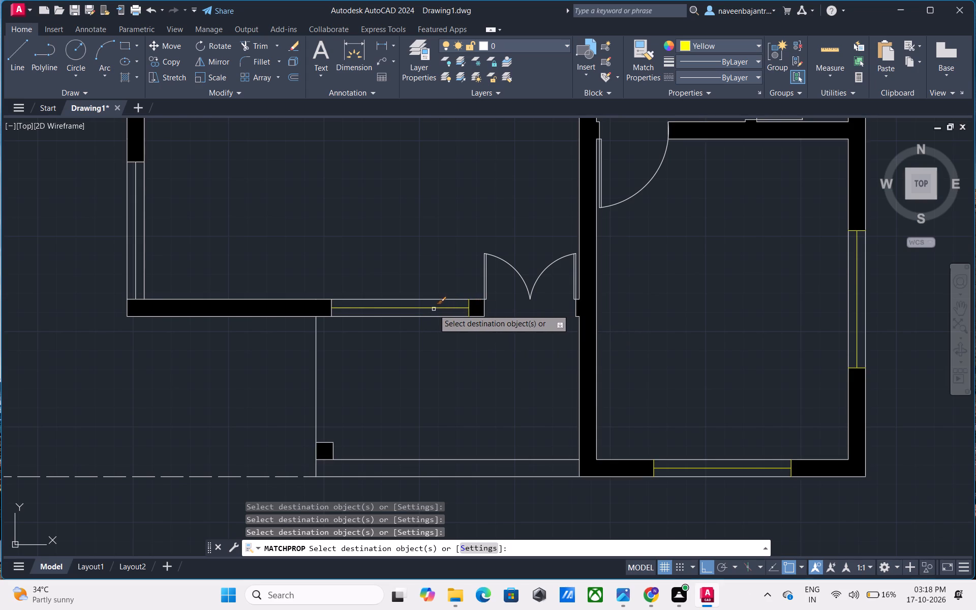
left_click(331, 303)
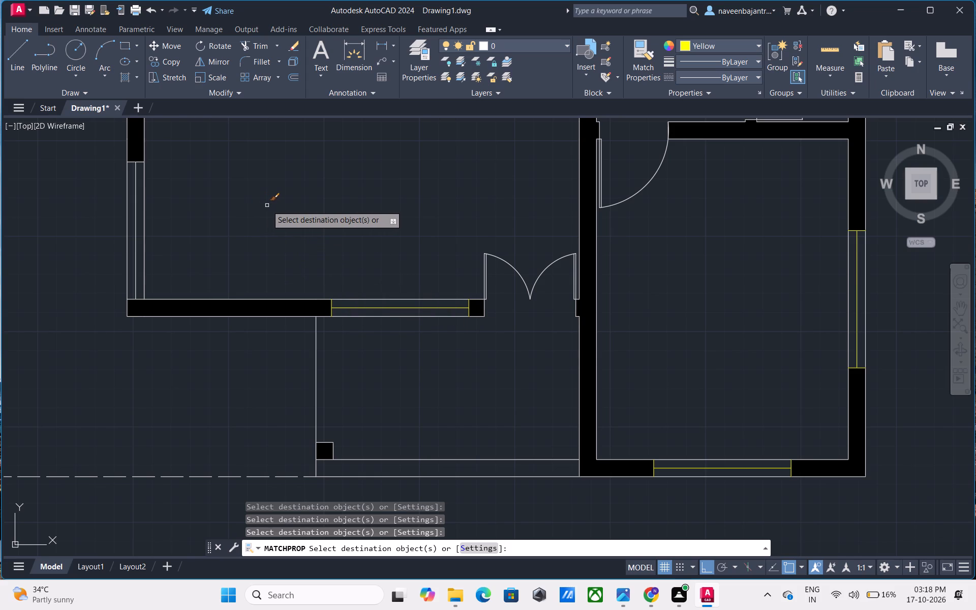
Match the yellow properties onto the middle line and both end lines of the southern window in the hall's west wall.
middle_click_drag(271, 218, 350, 239)
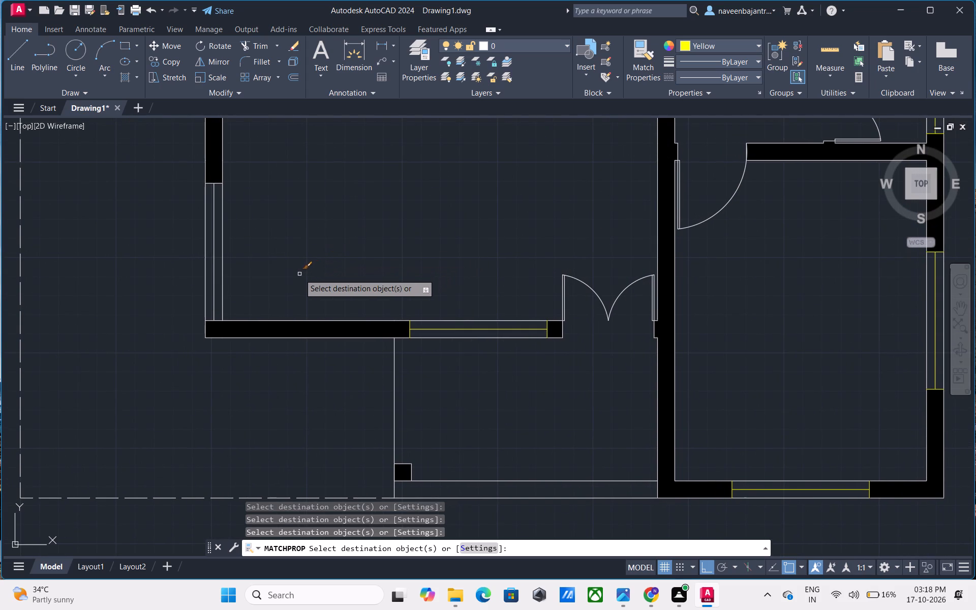
left_click(215, 286)
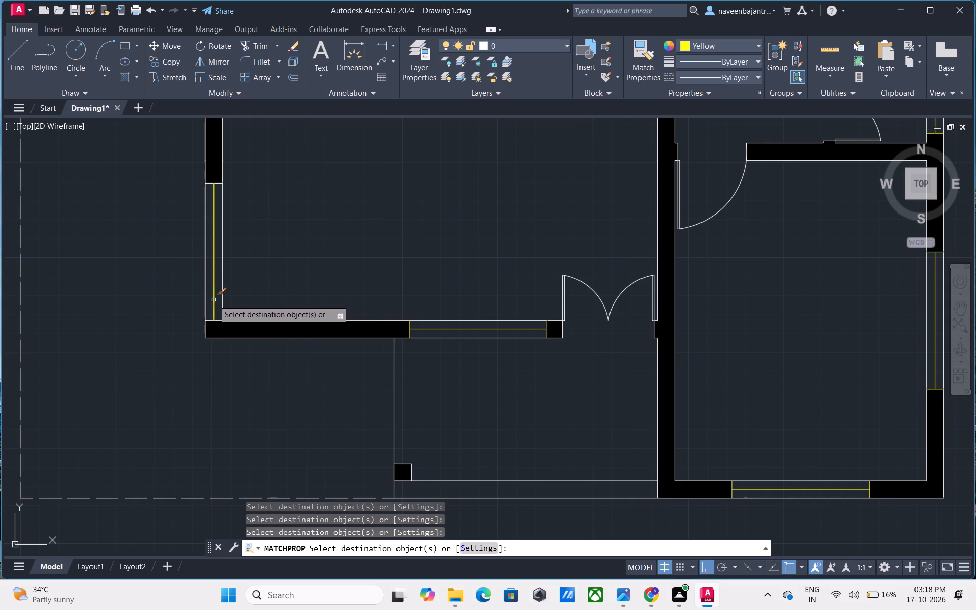
left_click(218, 184)
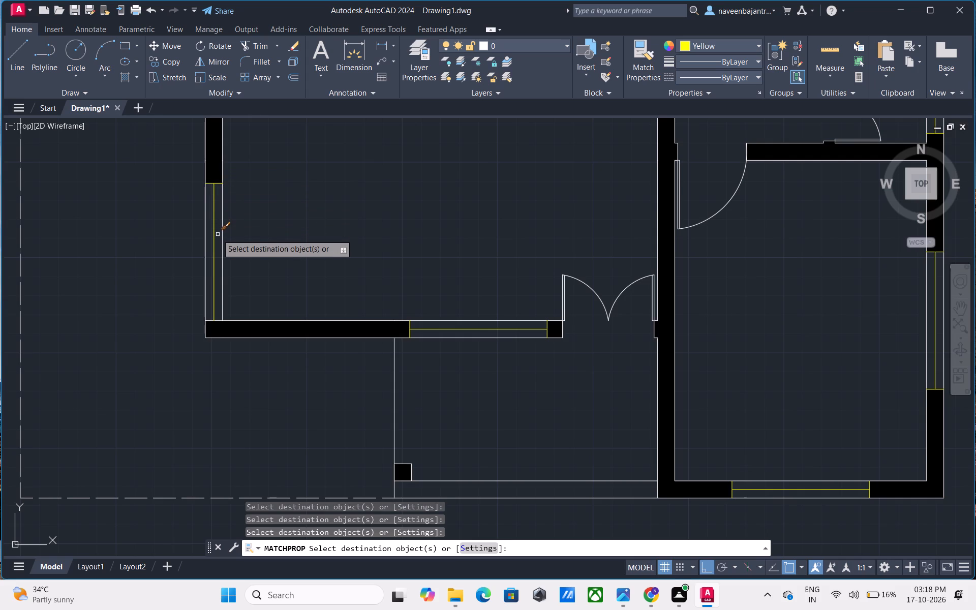
left_click(210, 320)
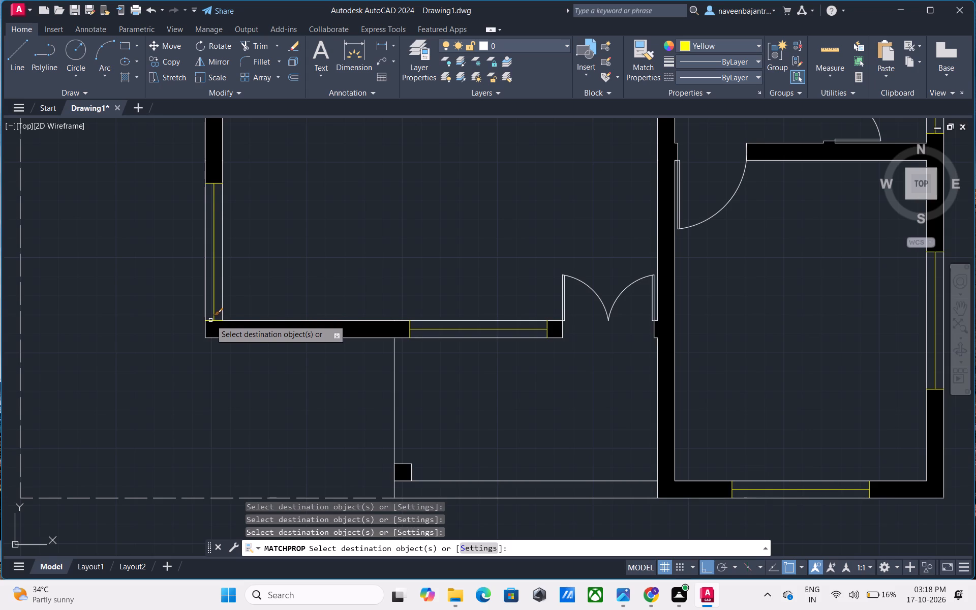
Match the yellow properties onto the middle line and both end lines of the northern window in the hall's west wall.
scroll(269, 269, "down", 2)
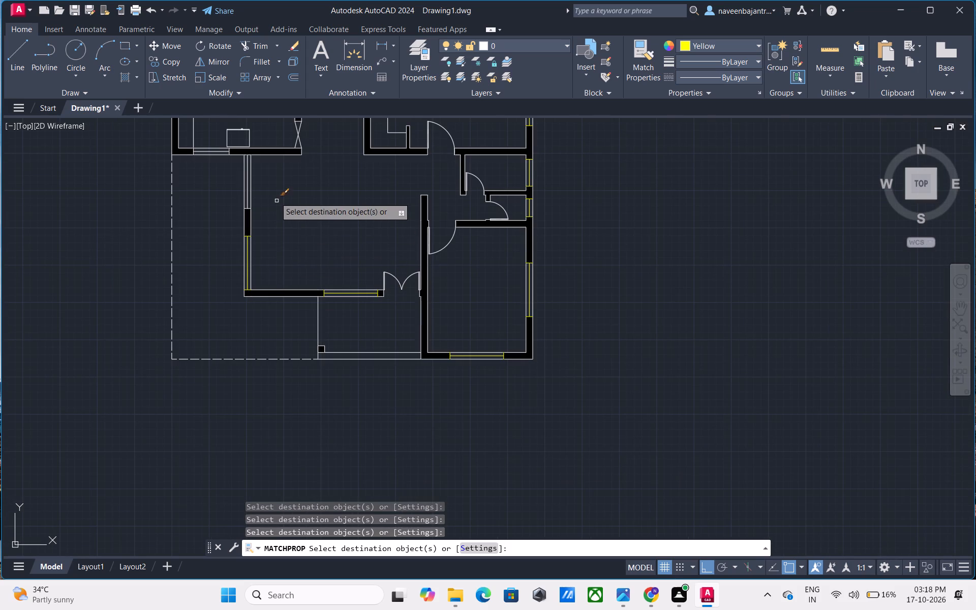
middle_click_drag(273, 192, 303, 350)
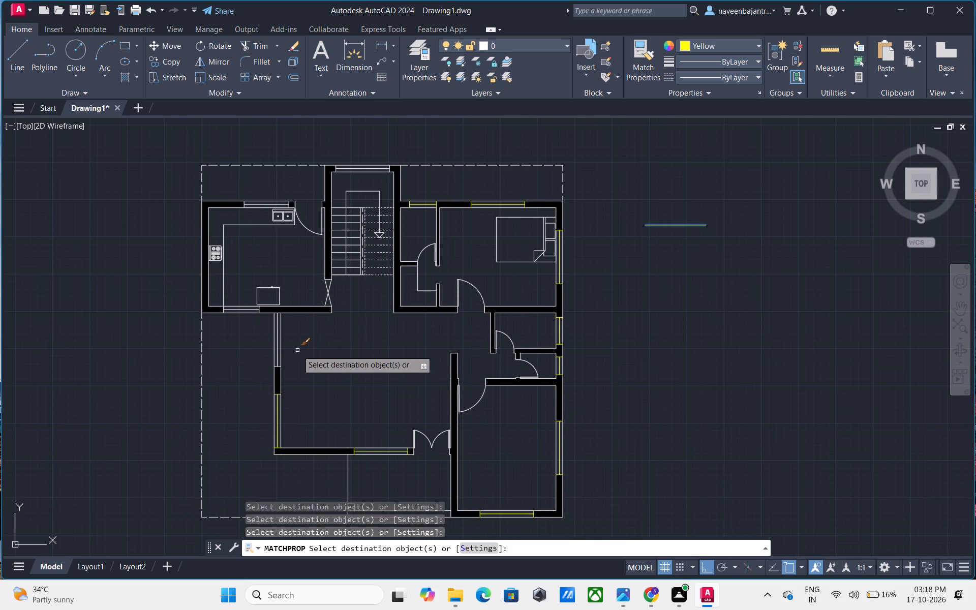
scroll(297, 350, "up", 2)
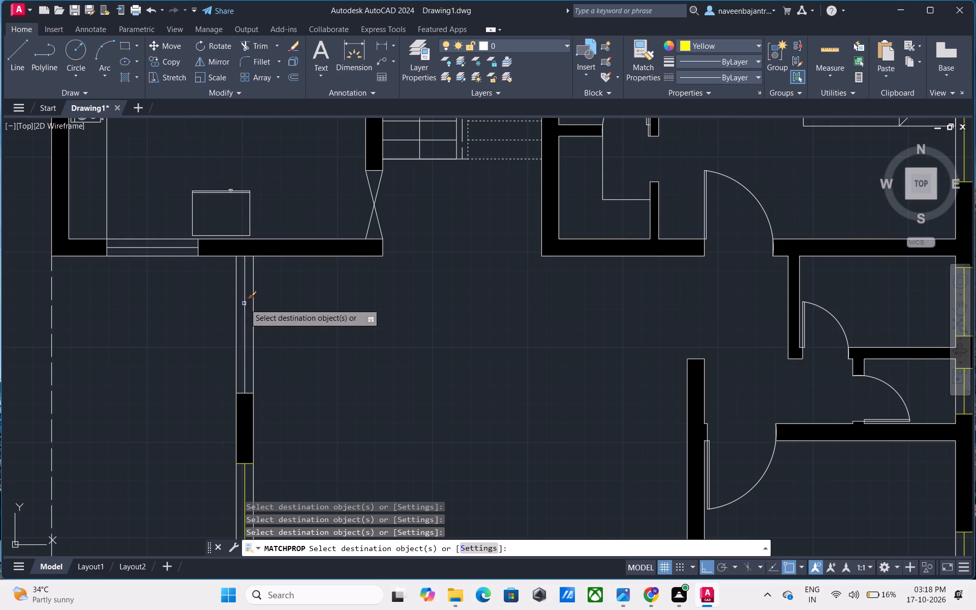
left_click(246, 304)
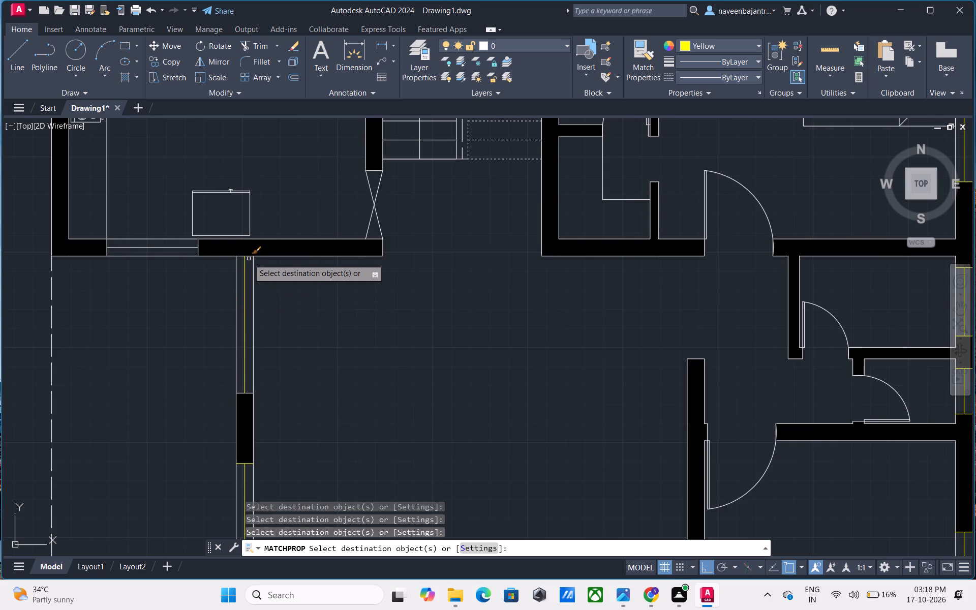
left_click(249, 256)
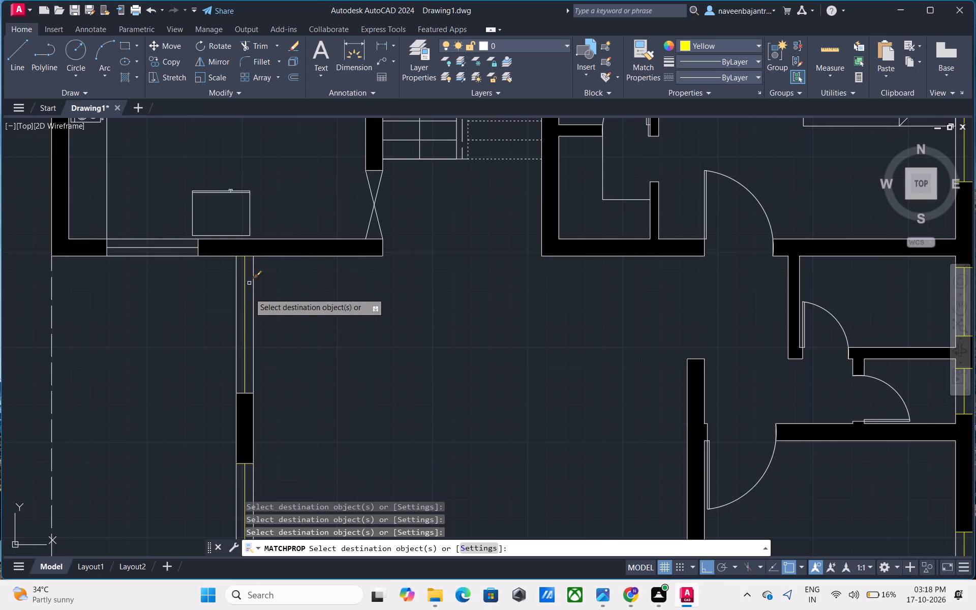
left_click(248, 392)
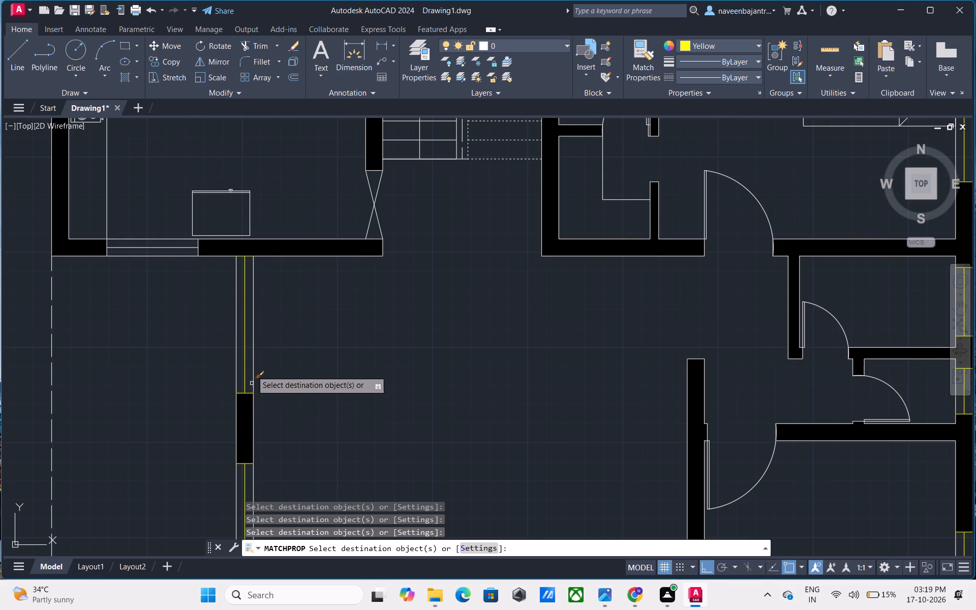
Match the yellow properties onto the middle line and both end lines of the kitchen's south window.
left_click(152, 246)
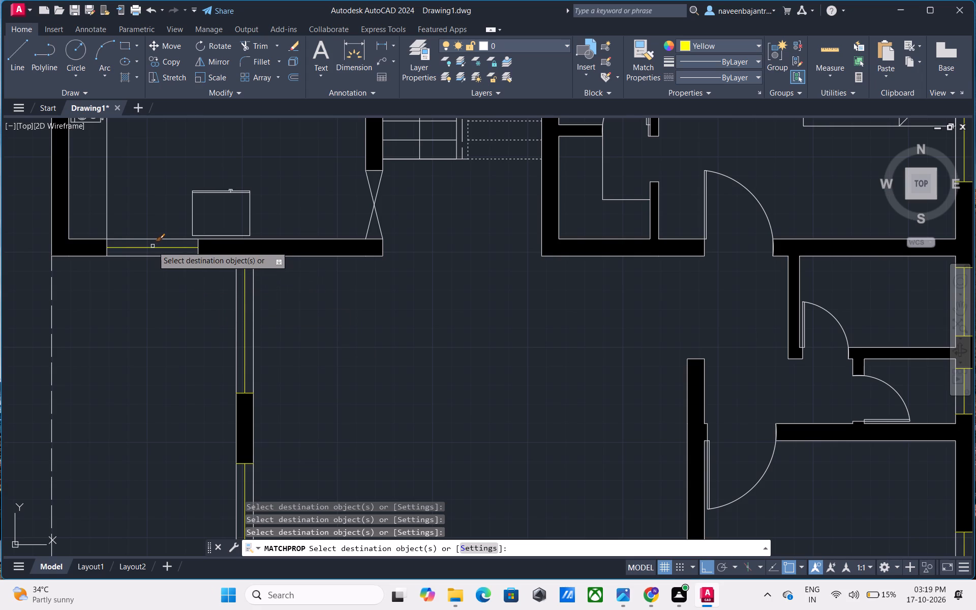
left_click(108, 243)
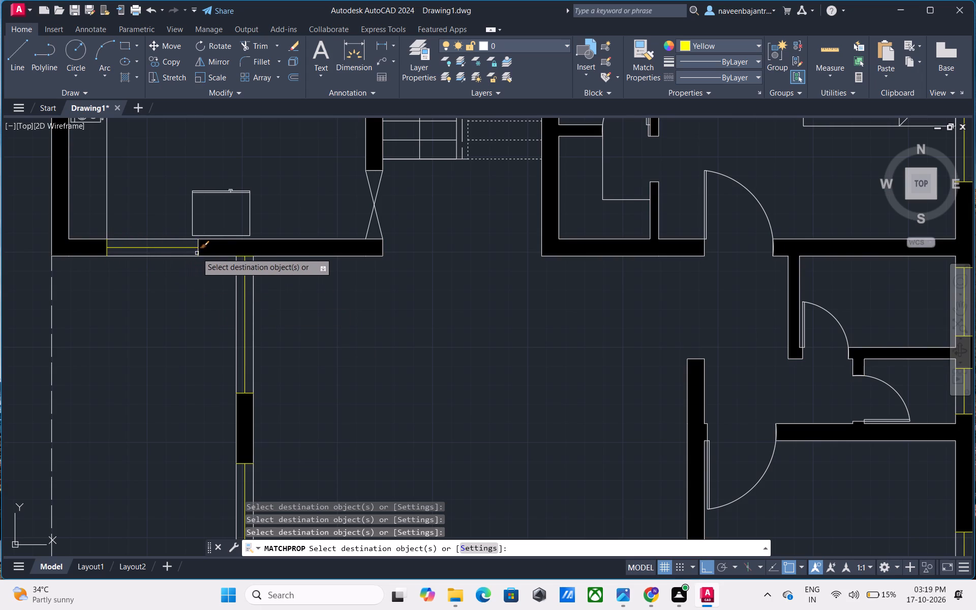
left_click(197, 253)
Match the yellow properties onto the middle line and both end lines of the kitchen's north window, and end the matching.
scroll(218, 263, "down", 2)
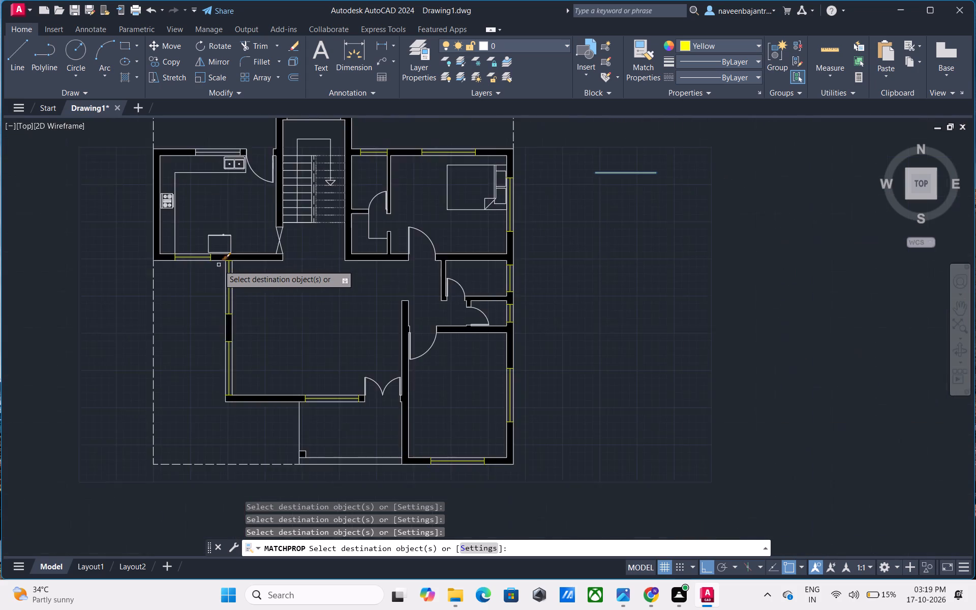
scroll(219, 265, "down", 1)
middle_click_drag(214, 224, 213, 231)
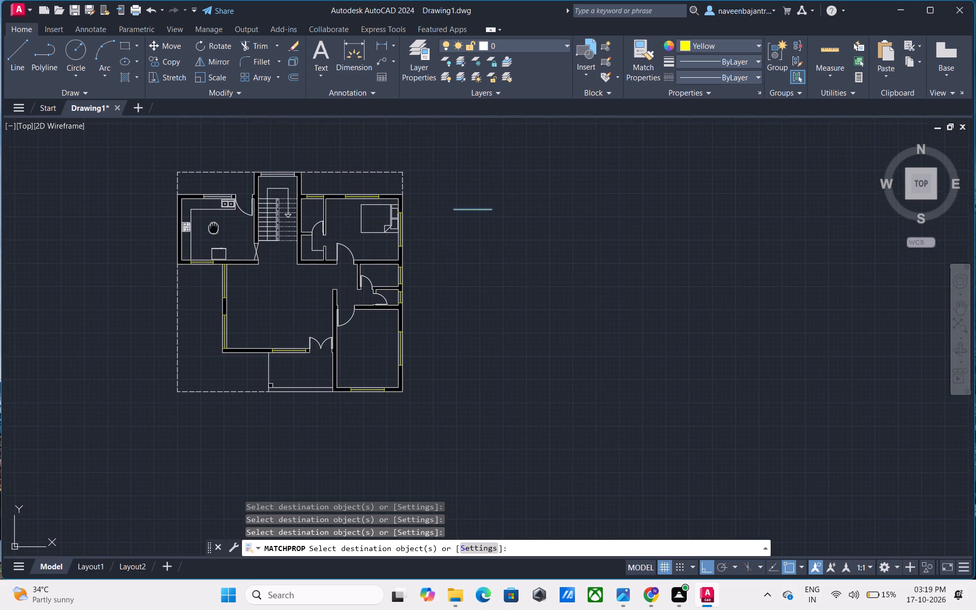
middle_click_drag(213, 231, 212, 302)
middle_click(212, 302)
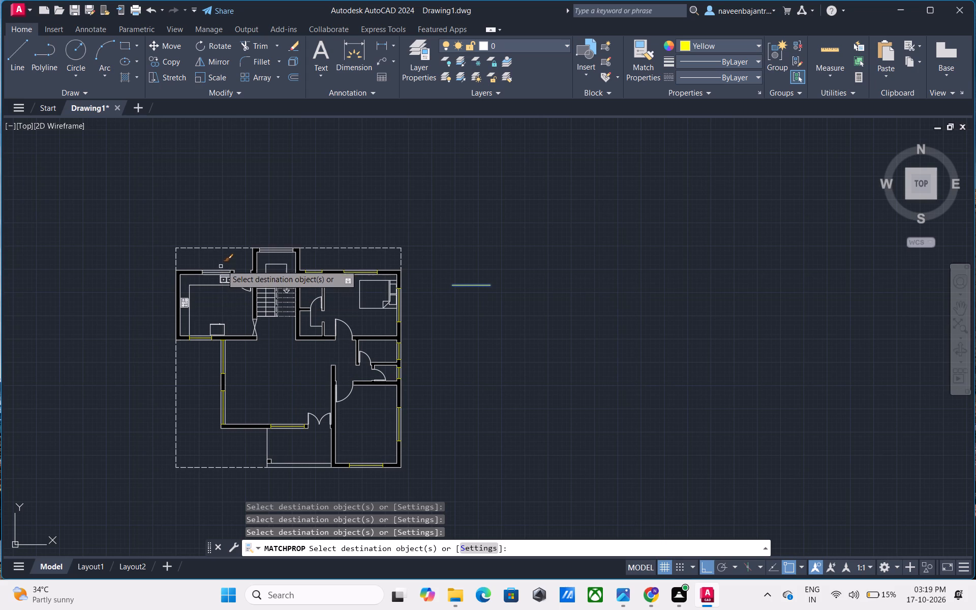
scroll(220, 265, "up", 1)
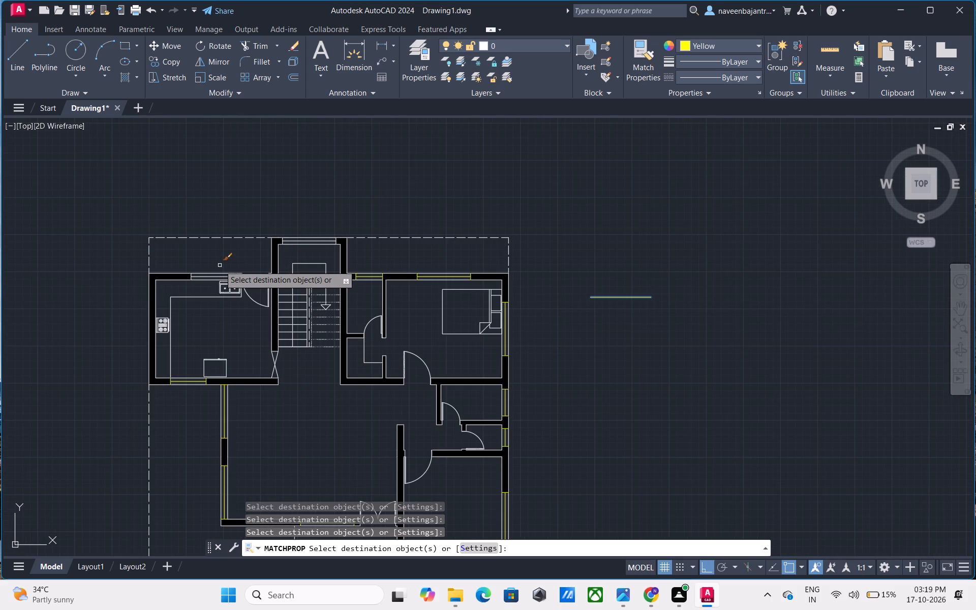
middle_click_drag(220, 265, 235, 262)
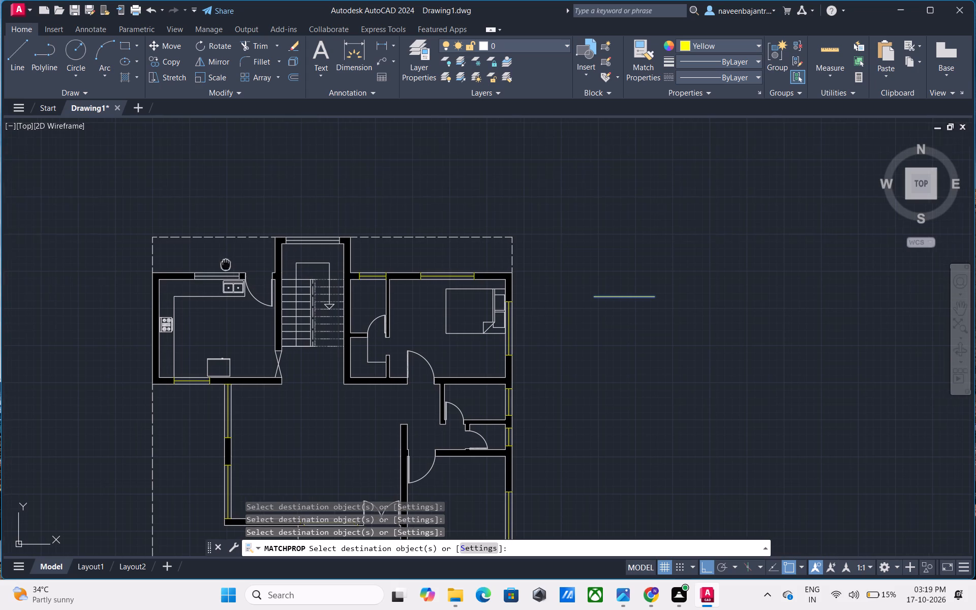
middle_click_drag(235, 262, 271, 254)
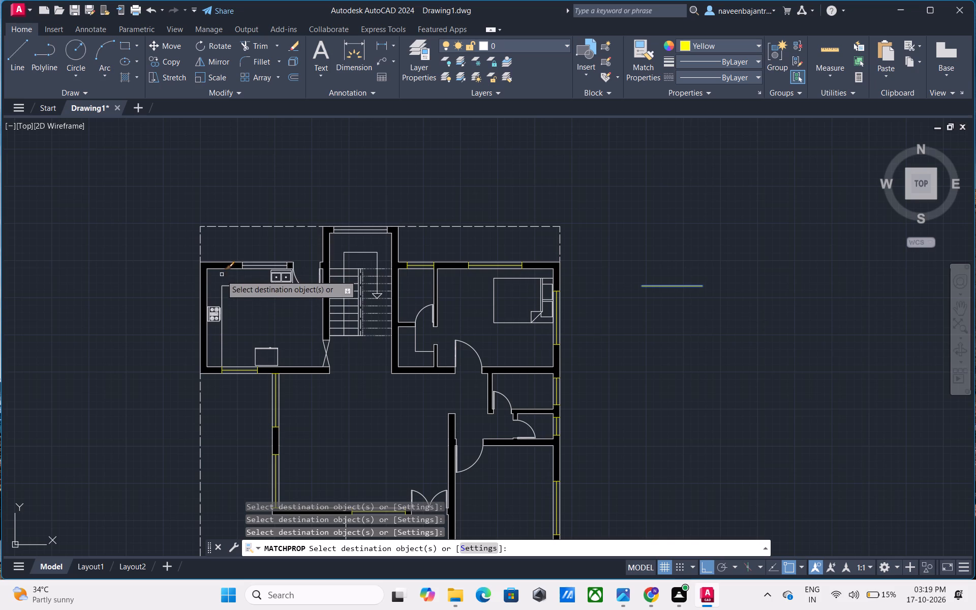
scroll(265, 271, "up", 1)
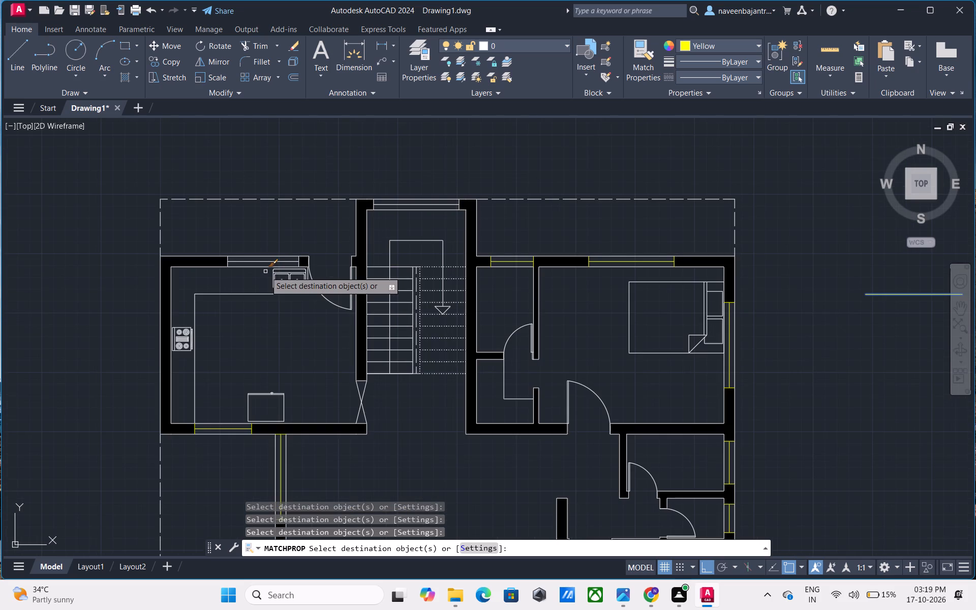
scroll(265, 271, "up", 1)
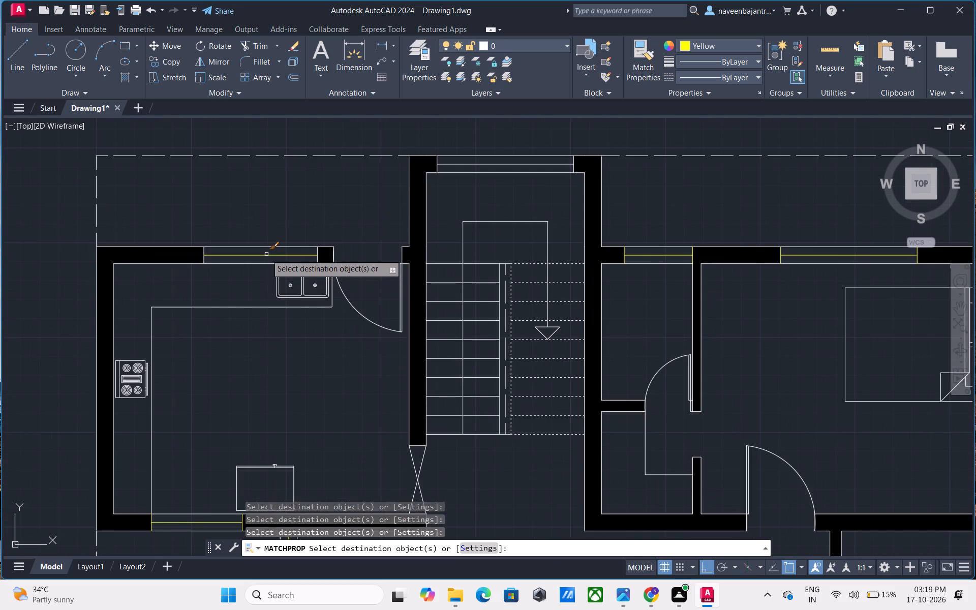
left_click(266, 254)
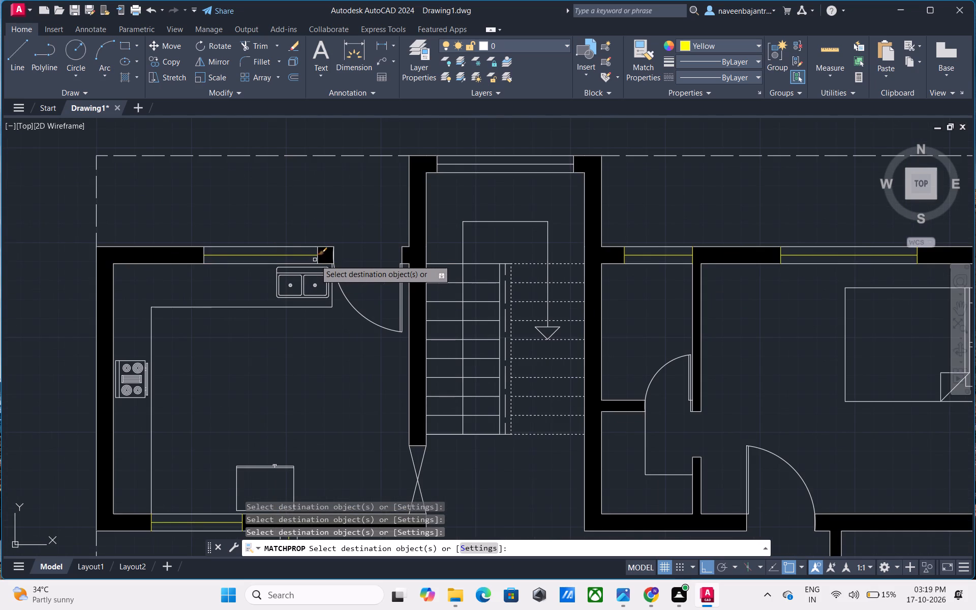
left_click(317, 259)
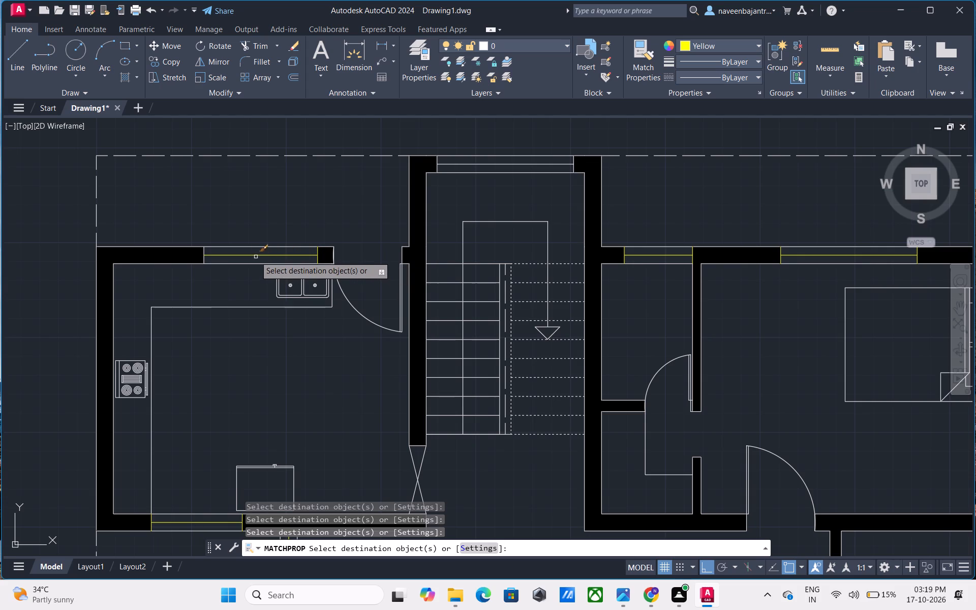
left_click(205, 249)
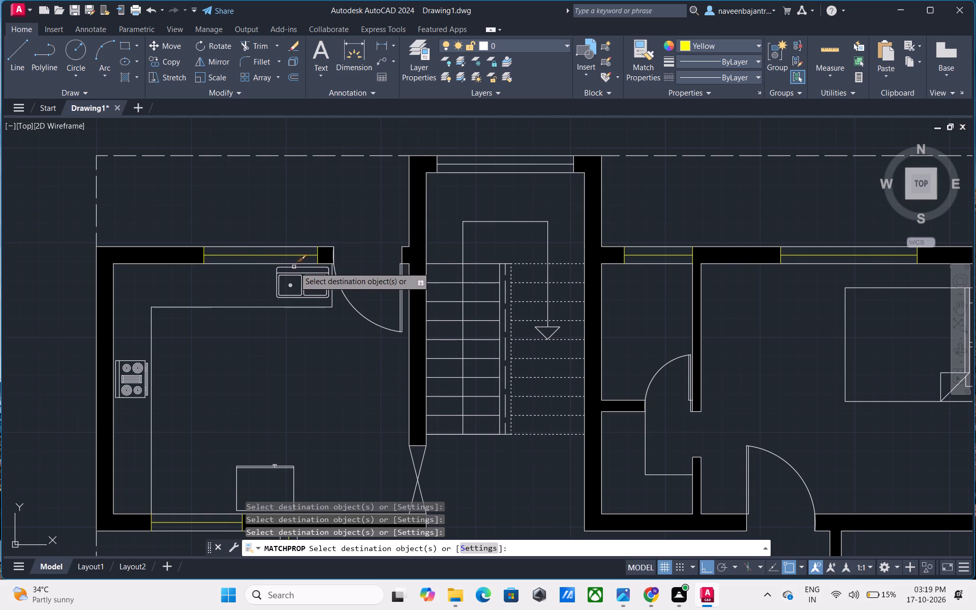
scroll(355, 267, "down", 2)
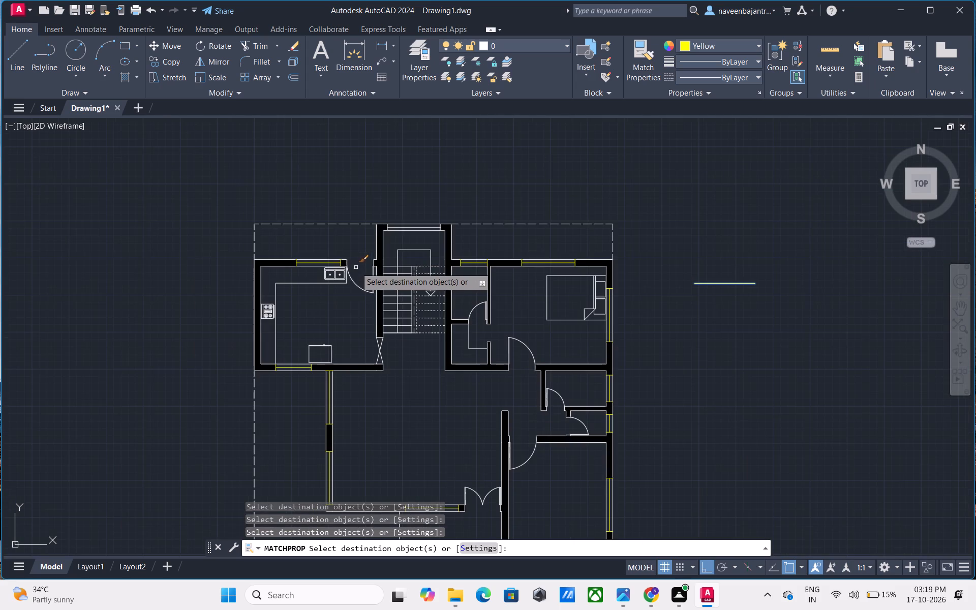
scroll(365, 316, "down", 1)
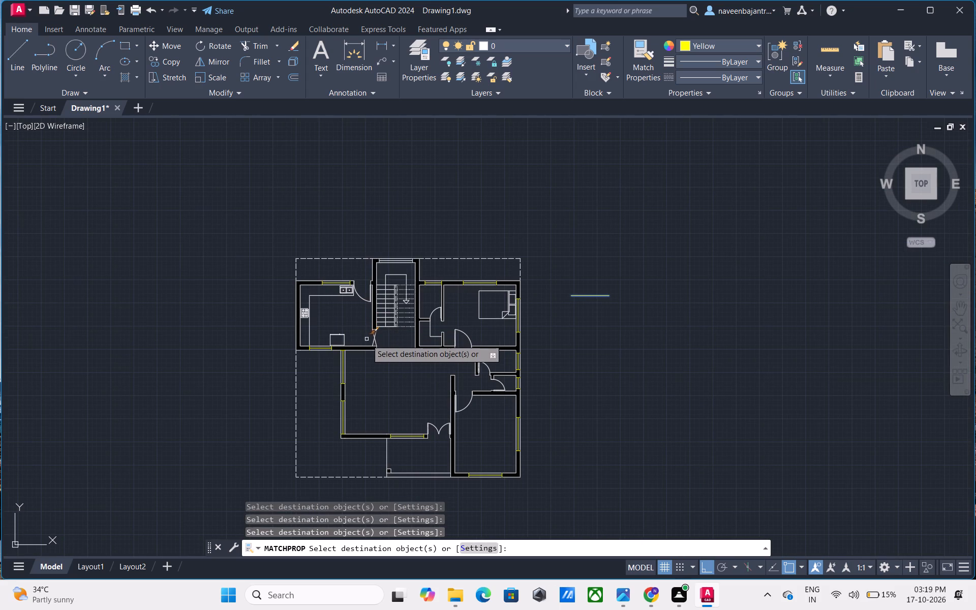
key("Escape")
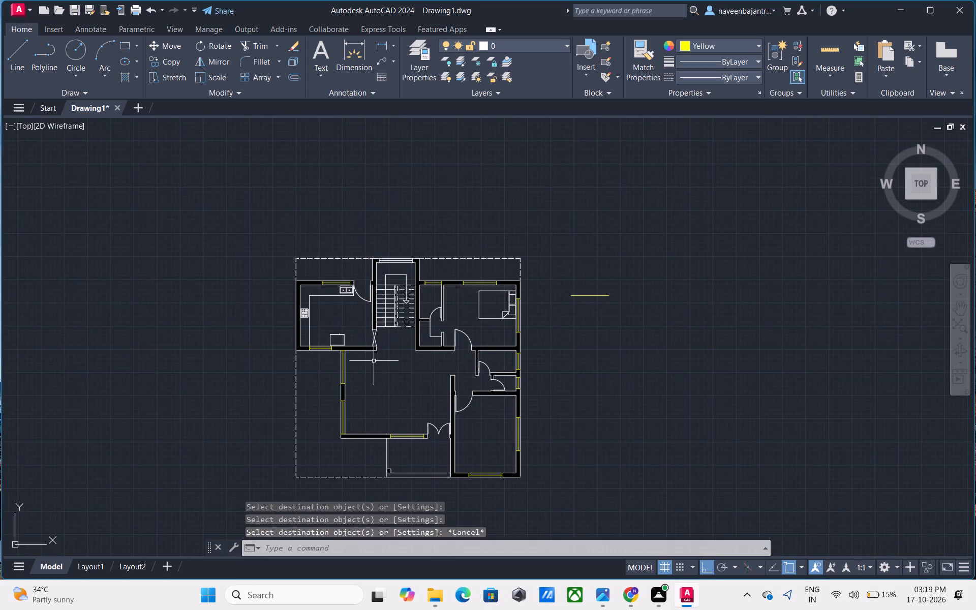
key("Escape")
Trim the inner and outer wall lines across the north windows of the kitchen and of the small room east of the staircase.
scroll(343, 320, "up", 2)
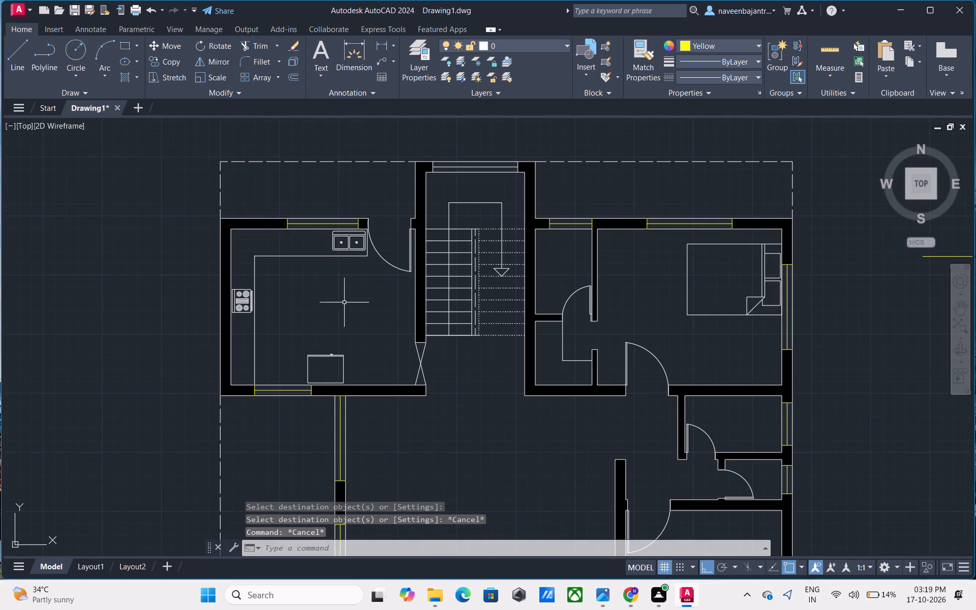
middle_click_drag(329, 280, 330, 298)
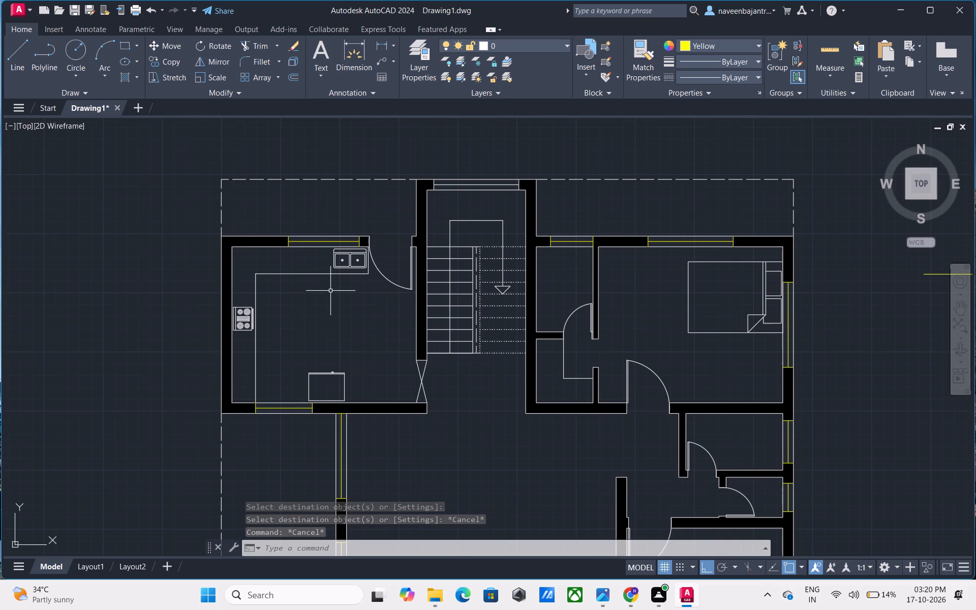
scroll(329, 210, "up", 2)
key("Escape")
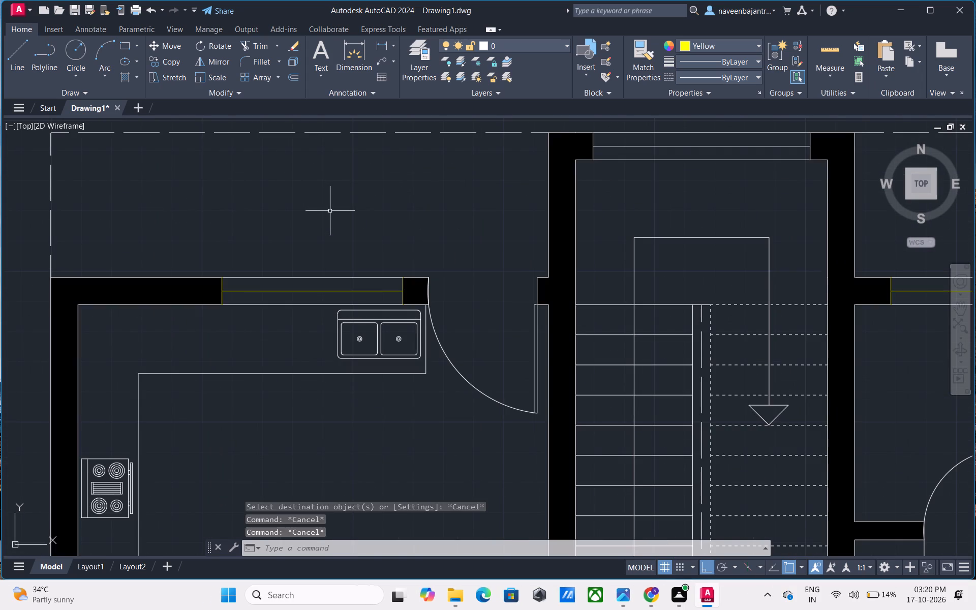
type("TR")
key("space")
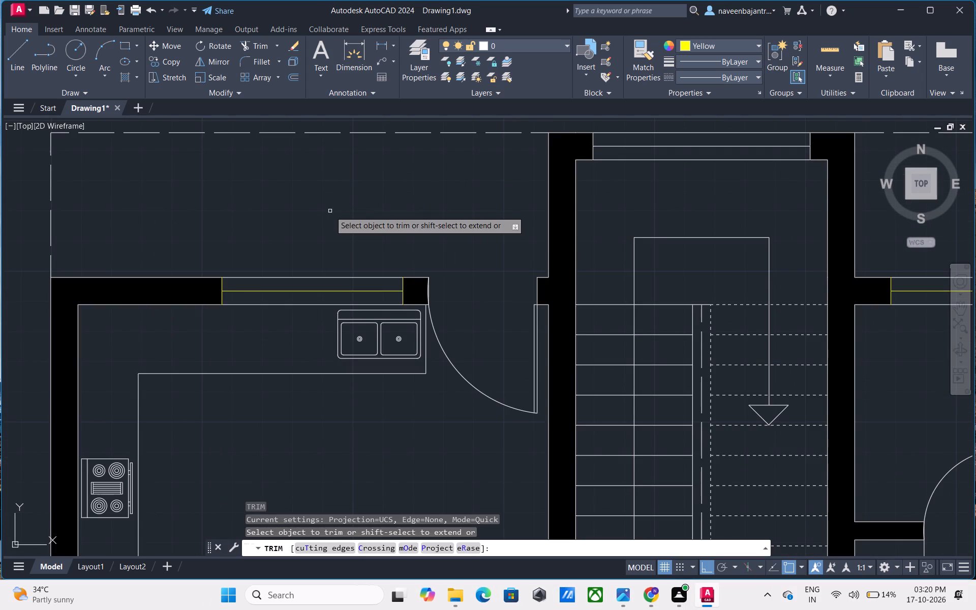
left_click(311, 277)
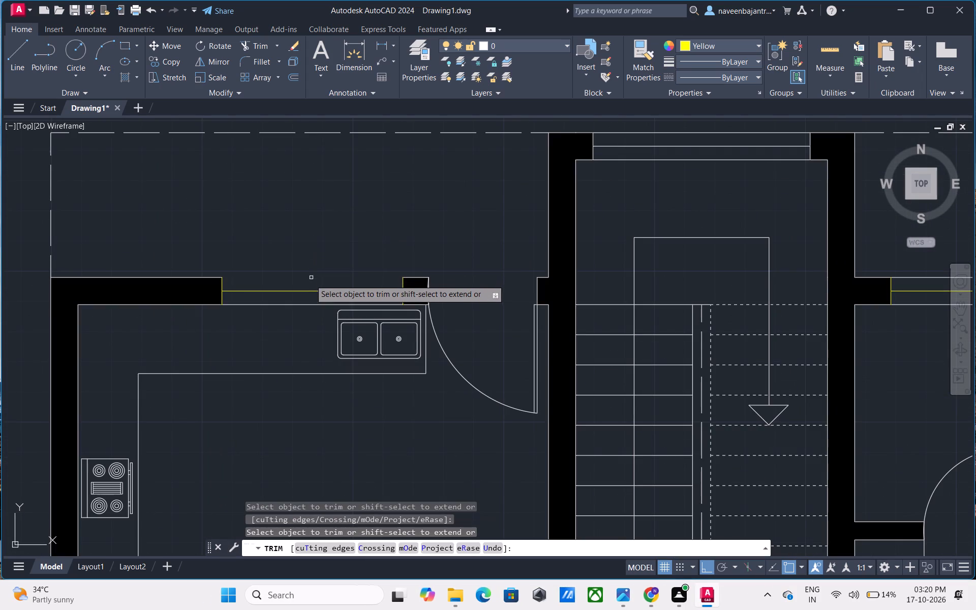
left_click(300, 304)
scroll(299, 299, "down", 1)
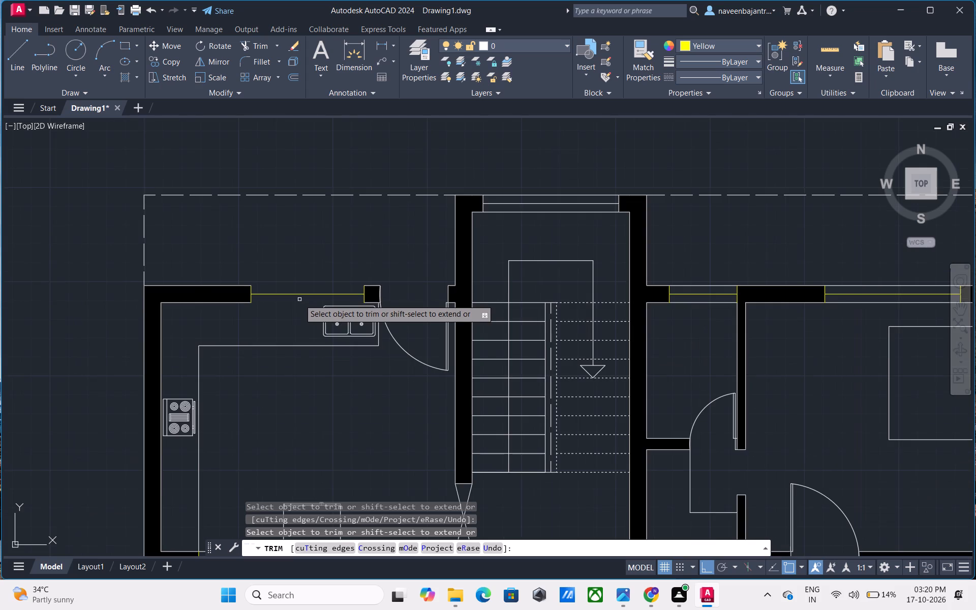
left_click(691, 302)
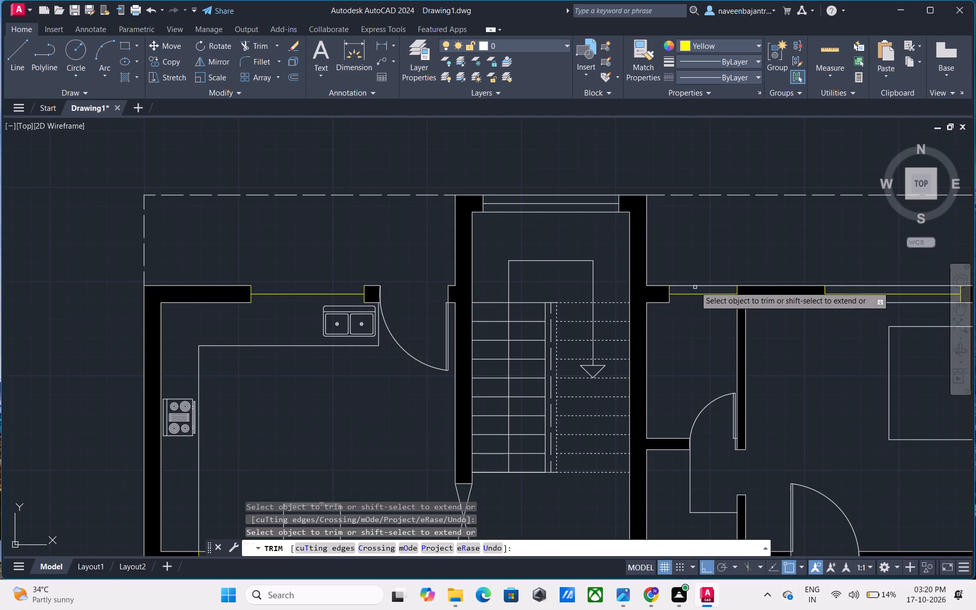
left_click(696, 284)
Trim the inner and outer wall lines across the northeast bedroom's north window and east window.
middle_click_drag(778, 311, 655, 303)
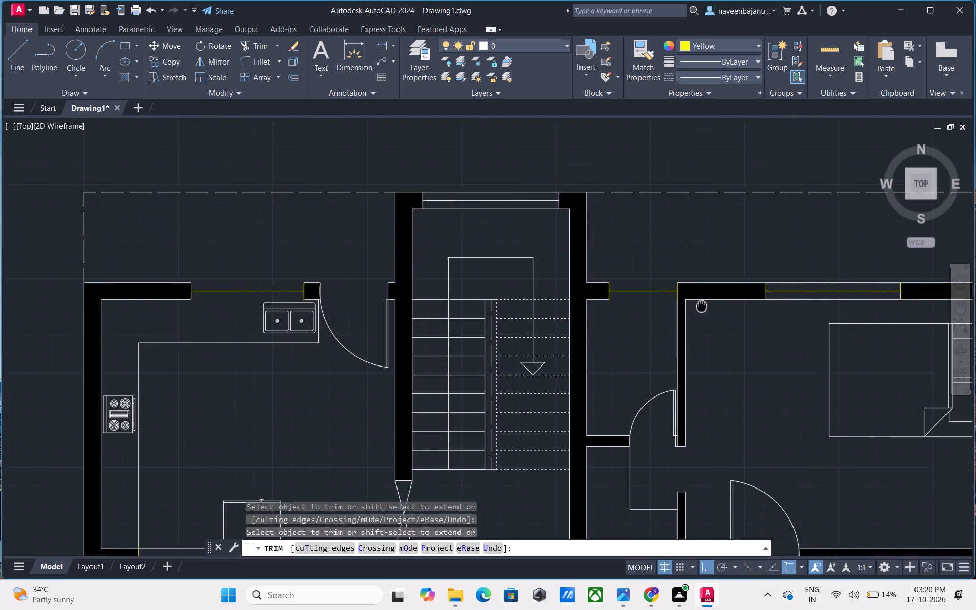
middle_click_drag(655, 303, 478, 303)
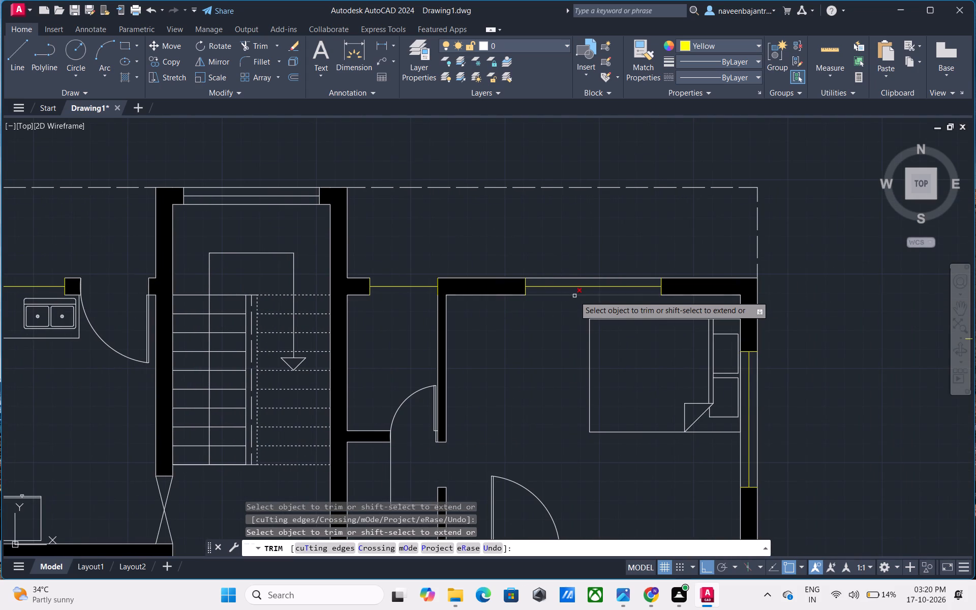
left_click(574, 296)
left_click(582, 280)
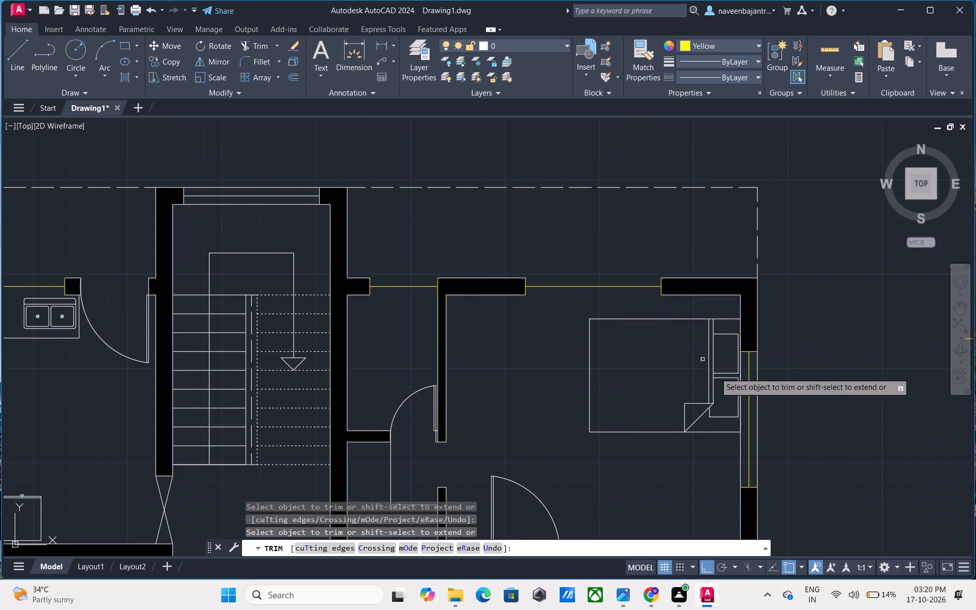
left_click(742, 450)
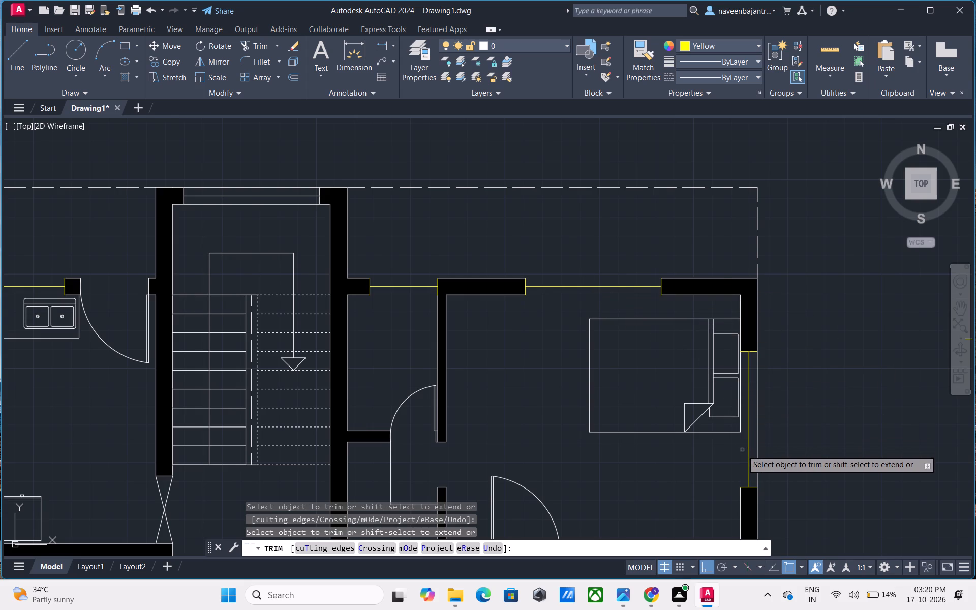
left_click(759, 442)
Trim the inner and outer wall lines across the east windows of the two small rooms south of the northeast bedroom.
scroll(760, 439, "down", 2)
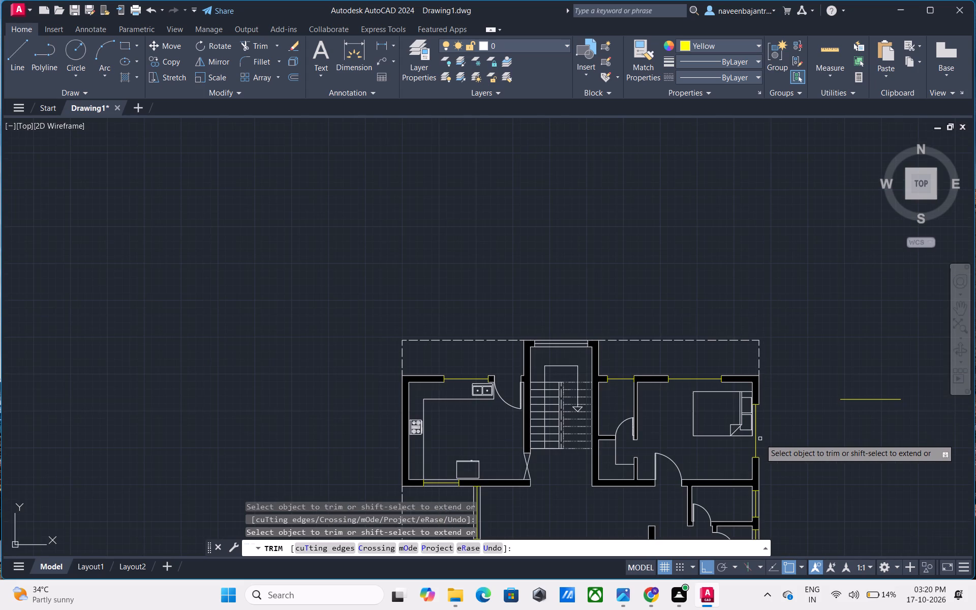
middle_click_drag(760, 439, 752, 213)
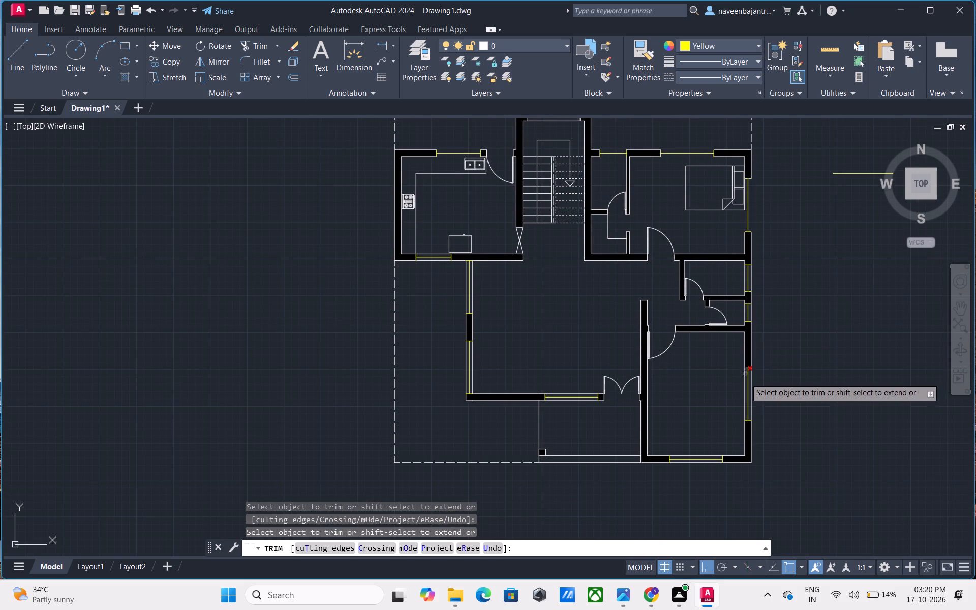
scroll(747, 283, "up", 2)
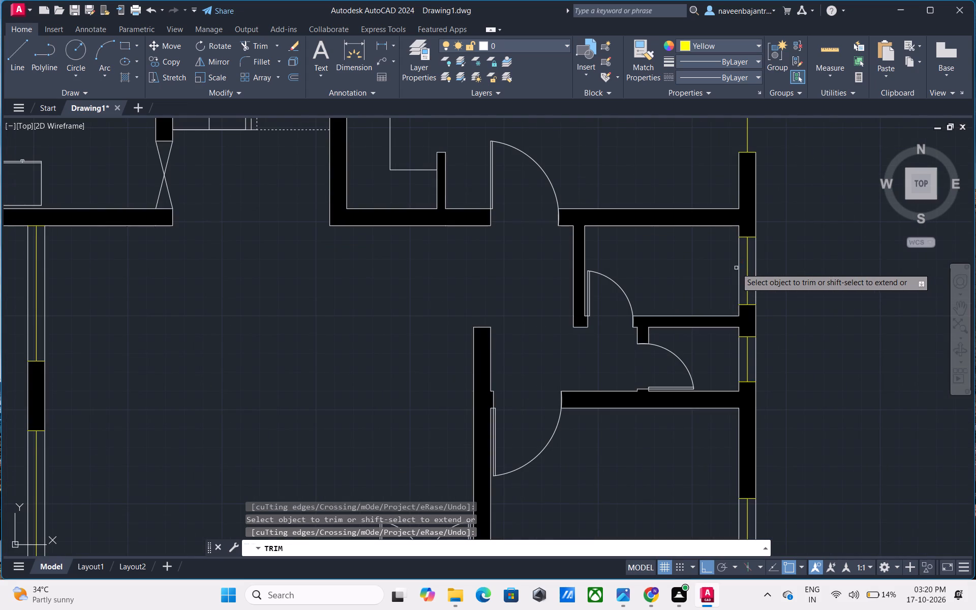
left_click(738, 266)
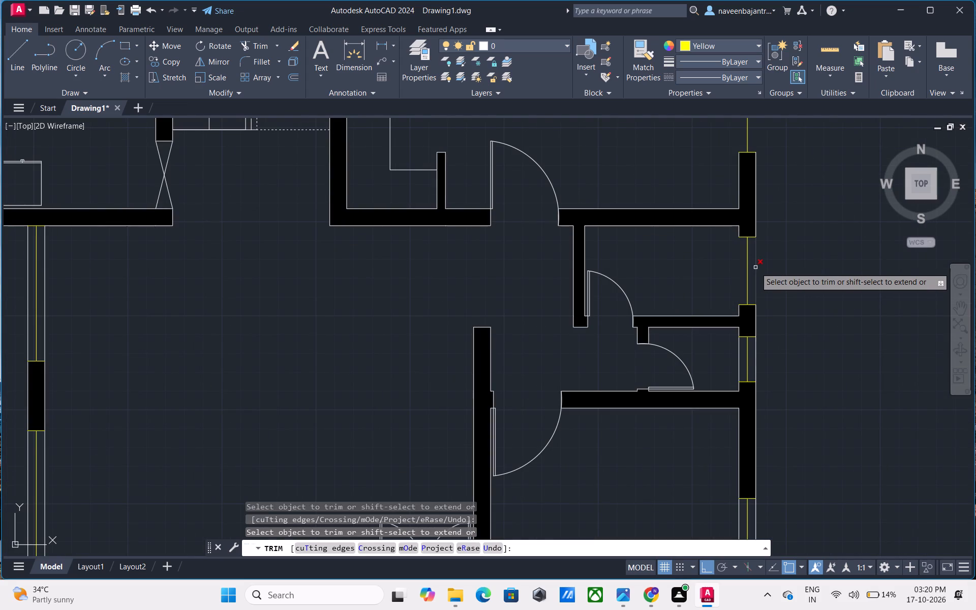
left_click(755, 267)
left_click(757, 364)
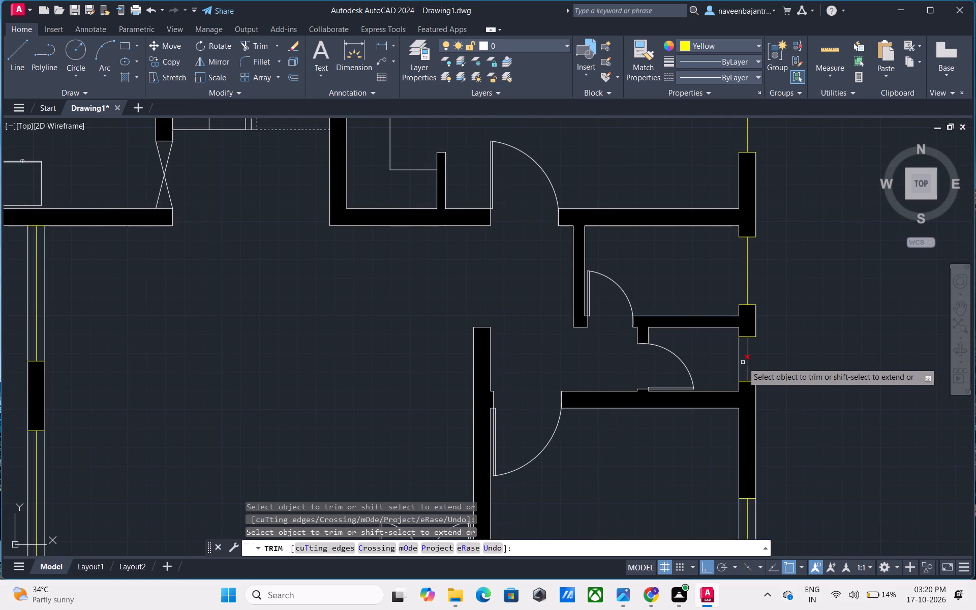
left_click(740, 360)
Trim the inner and outer wall lines across the southeast room's east window and south window.
scroll(768, 355, "down", 1)
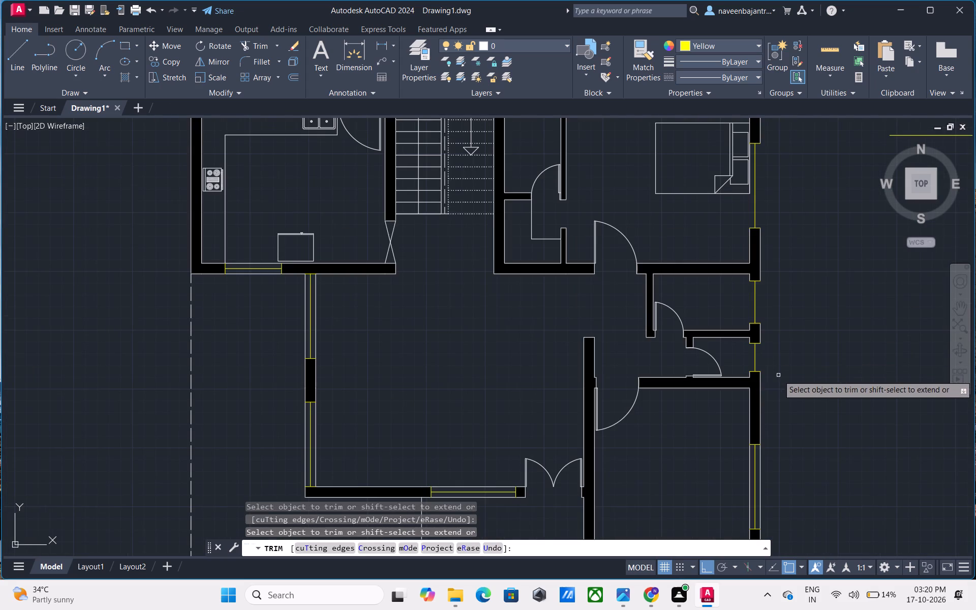
middle_click_drag(778, 375, 756, 206)
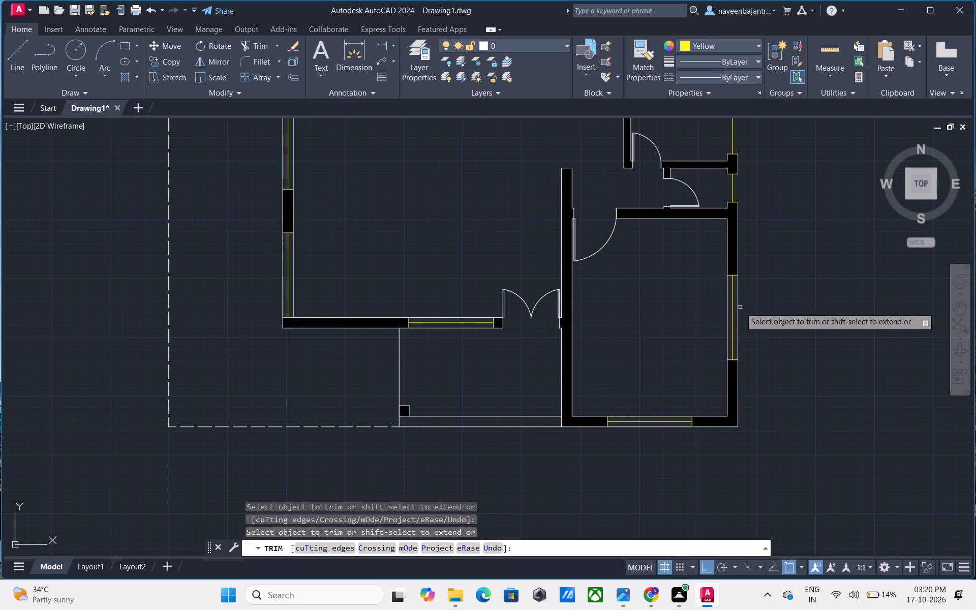
left_click(740, 309)
left_click(728, 314)
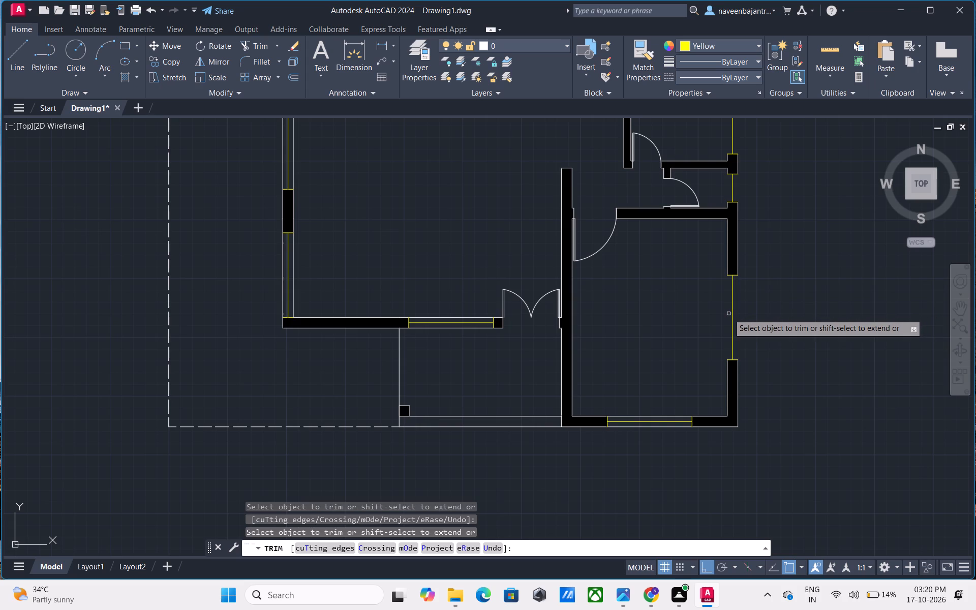
left_click(647, 416)
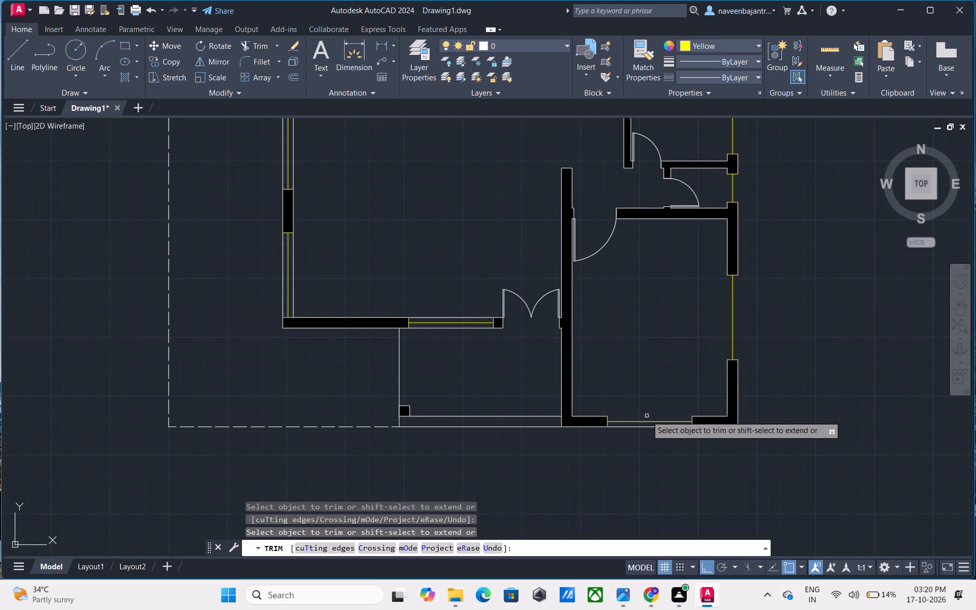
left_click(643, 428)
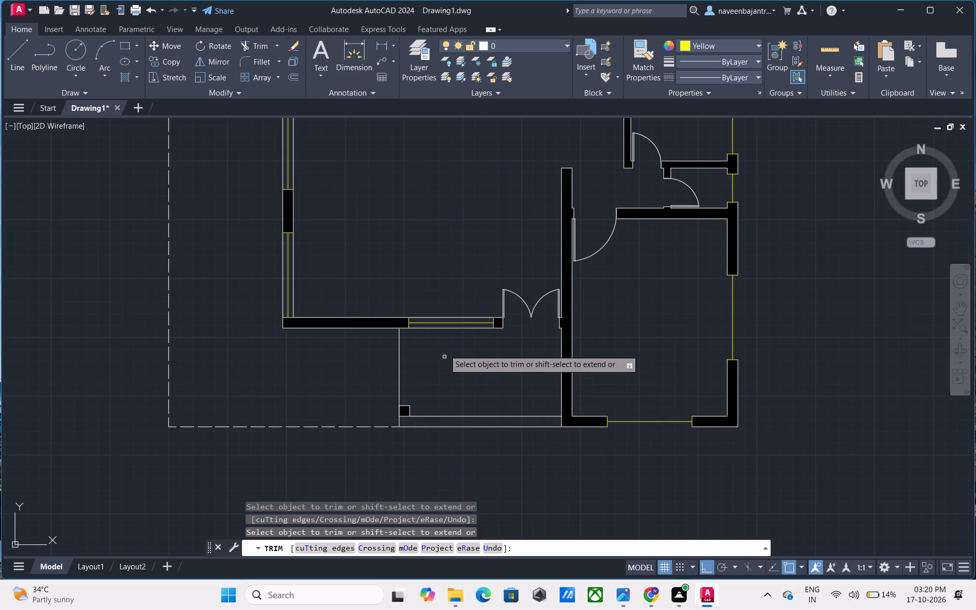
Trim the inner and outer wall lines across the large central room's south window and its two west windows.
left_click(452, 327)
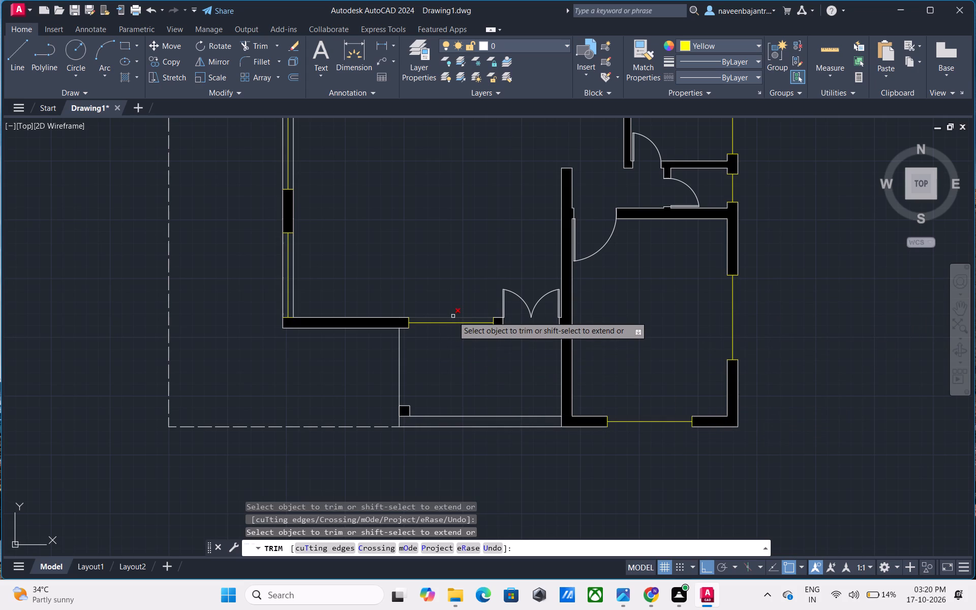
left_click(453, 316)
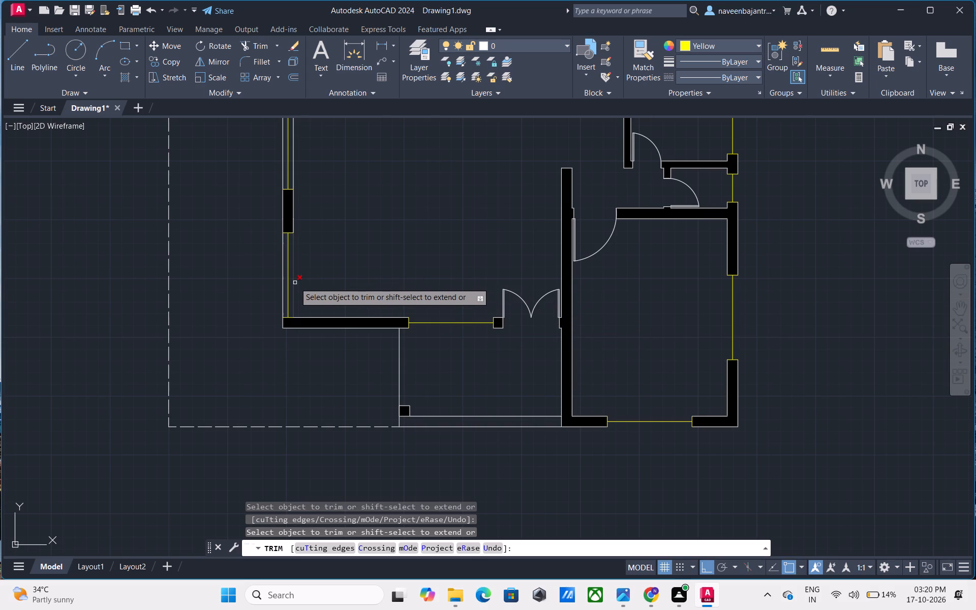
left_click(295, 283)
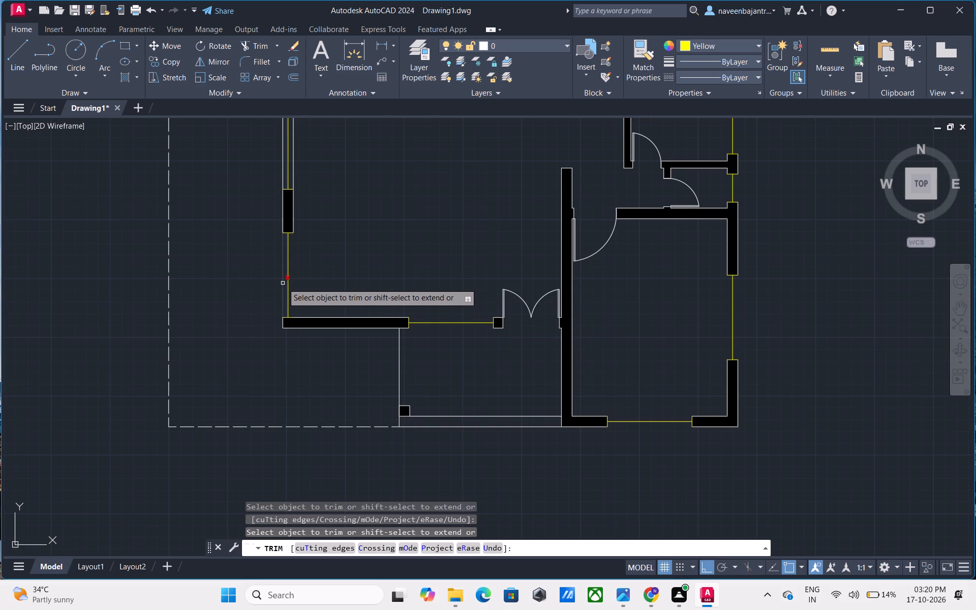
left_click(283, 283)
middle_click_drag(322, 270, 346, 417)
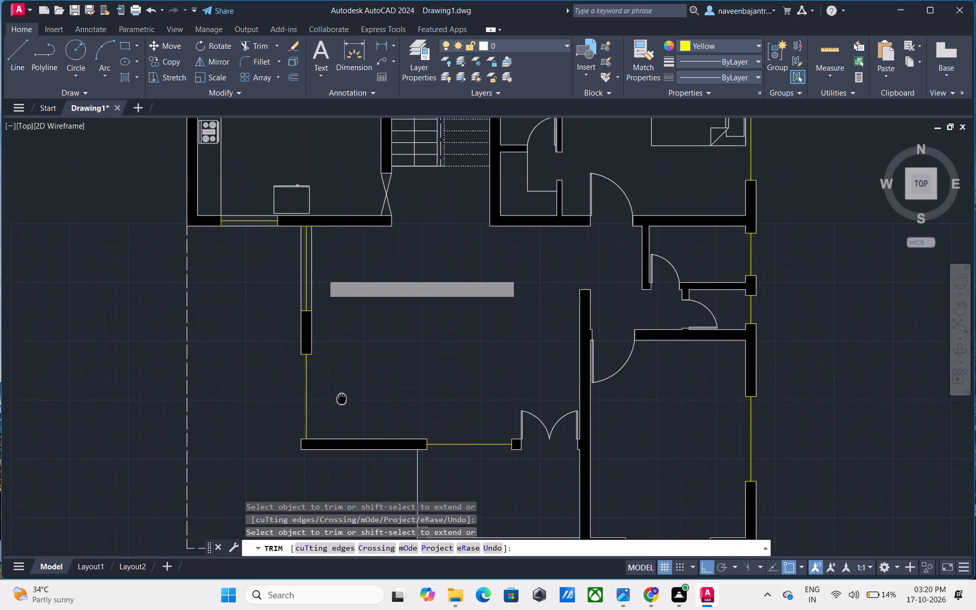
middle_click_drag(346, 417, 354, 456)
left_click(324, 349)
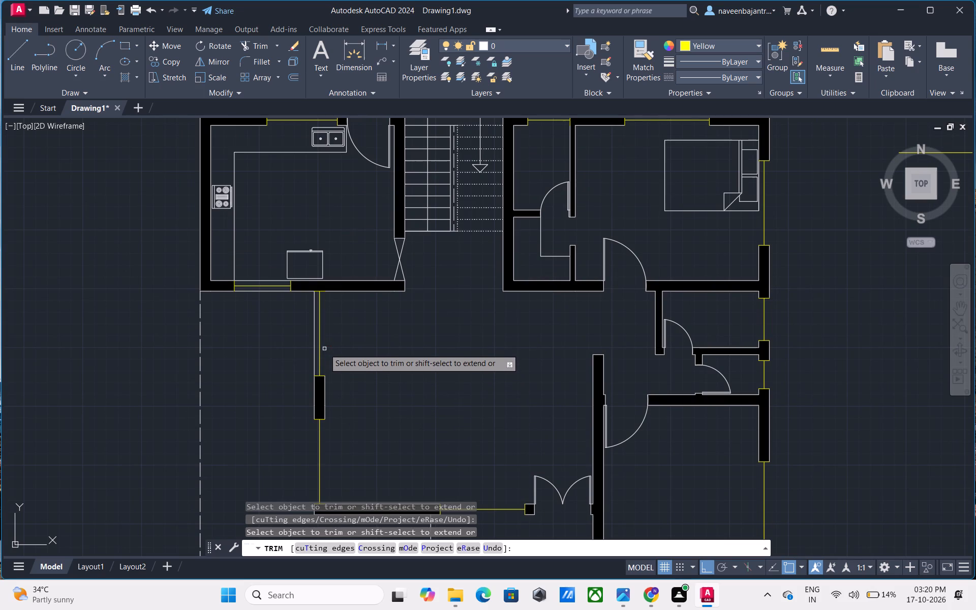
left_click(314, 337)
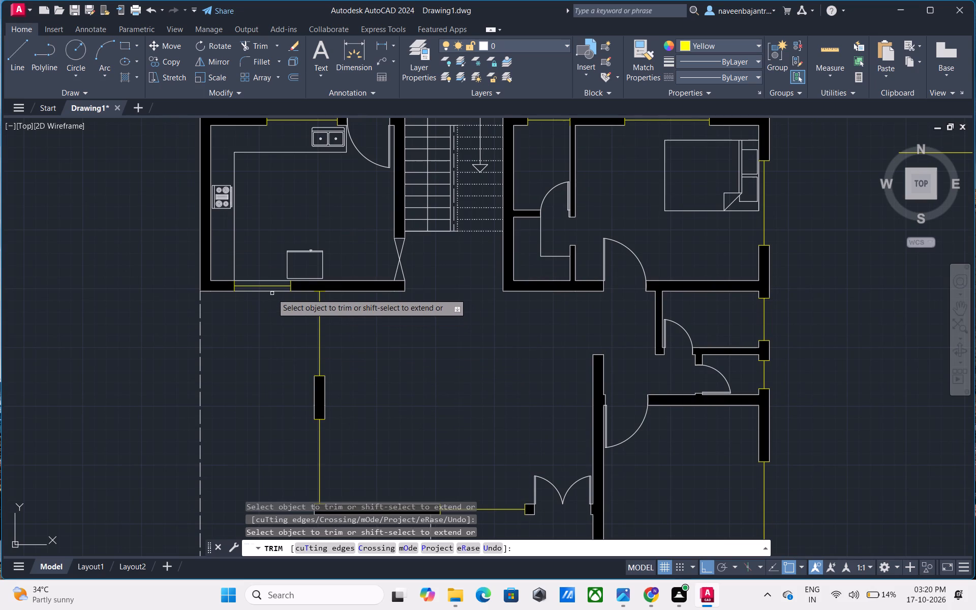
Trim the inner and outer wall lines across the kitchen's south window and finish trimming.
left_click(272, 292)
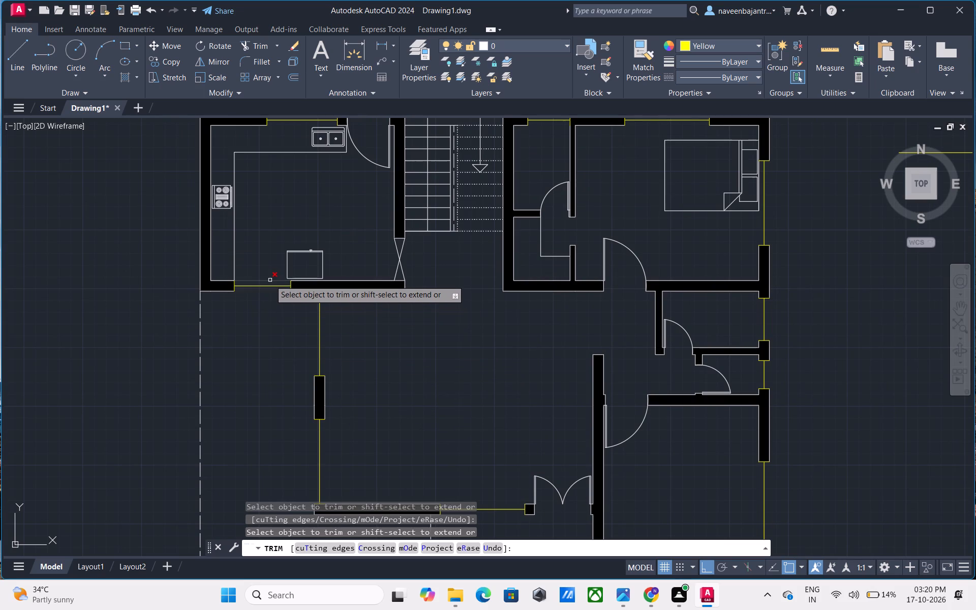
left_click(270, 280)
scroll(270, 280, "down", 2)
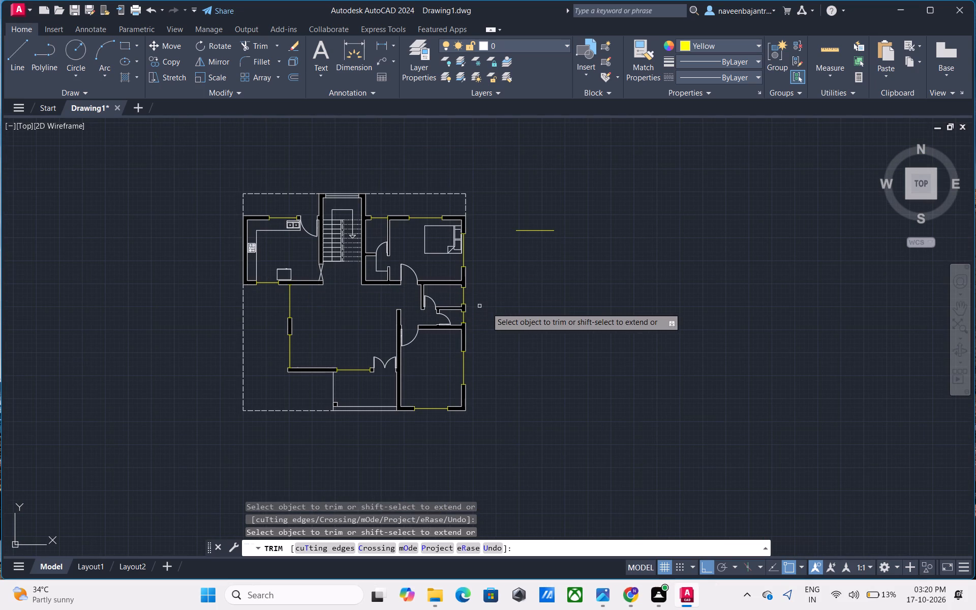
key("Escape")
Draw yellow lines along the inner and outer wall faces across the northeast bedroom's north window, from jamb to jamb.
middle_click_drag(487, 308, 512, 307)
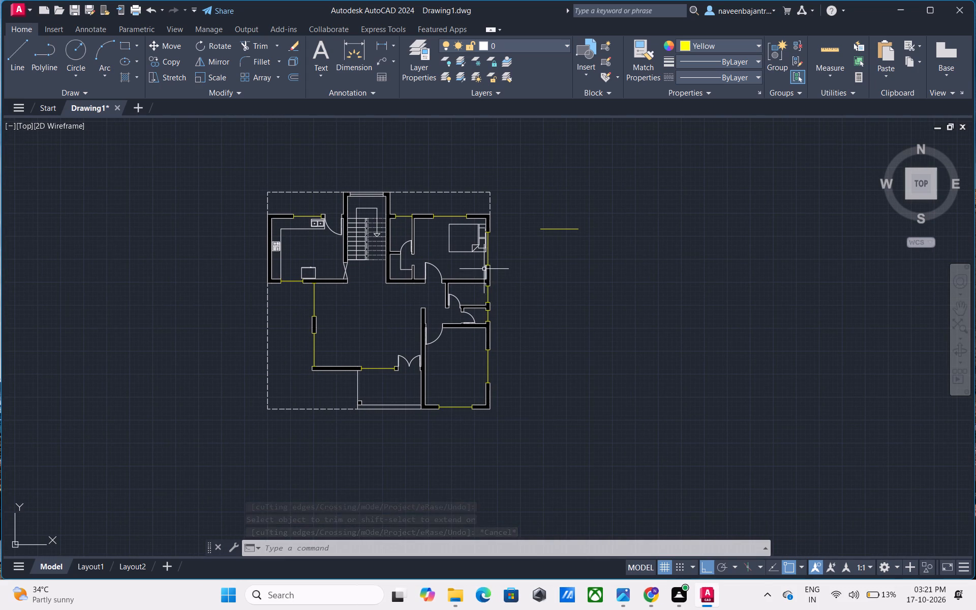
scroll(450, 240, "up", 3)
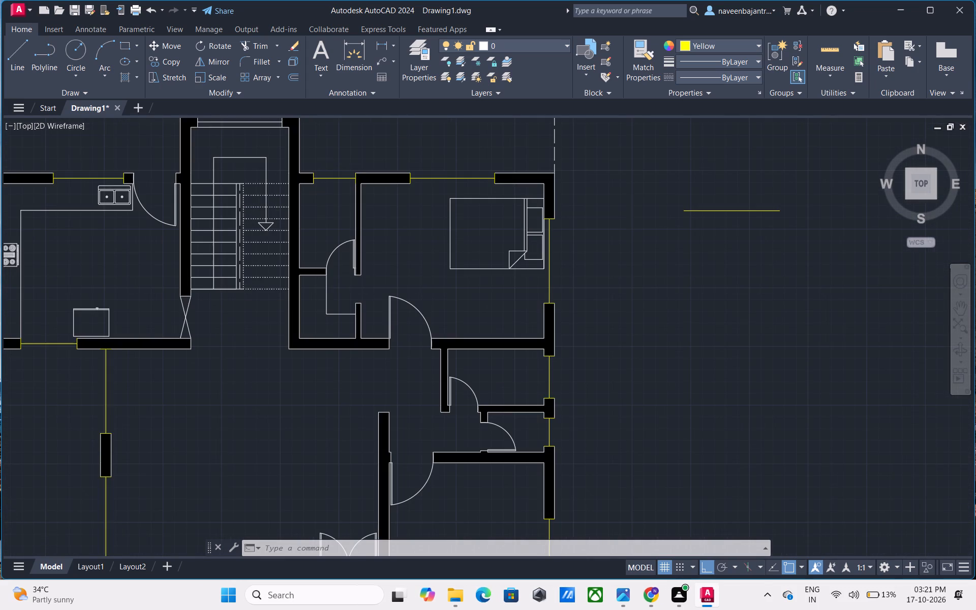
middle_click_drag(421, 240, 376, 320)
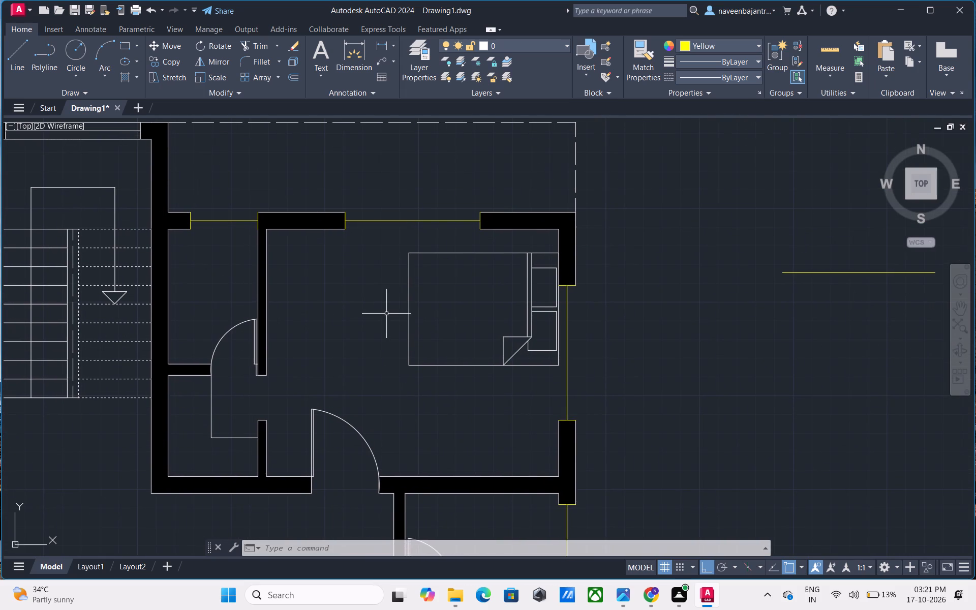
middle_click_drag(389, 314, 371, 342)
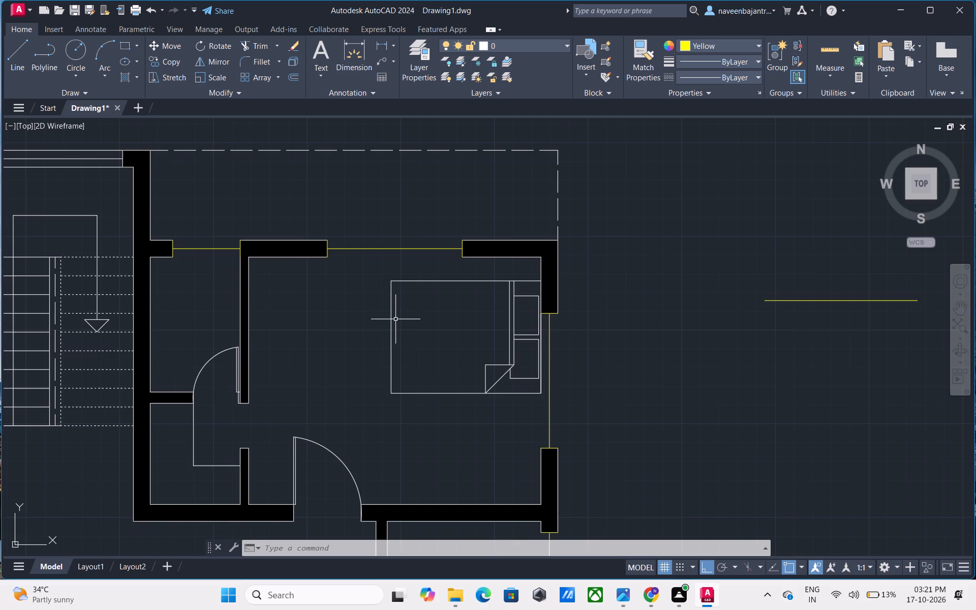
key("Escape")
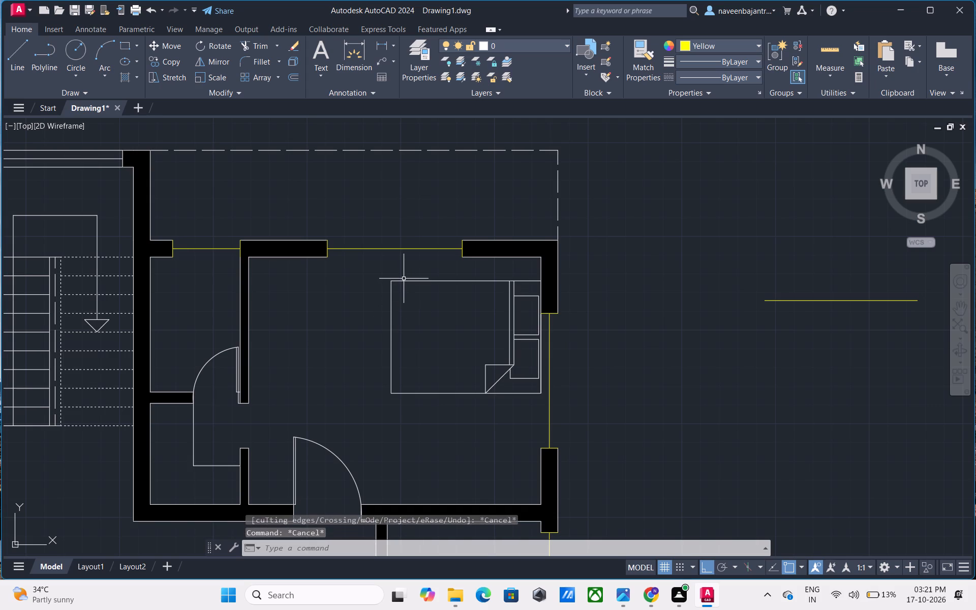
type("L")
key("space")
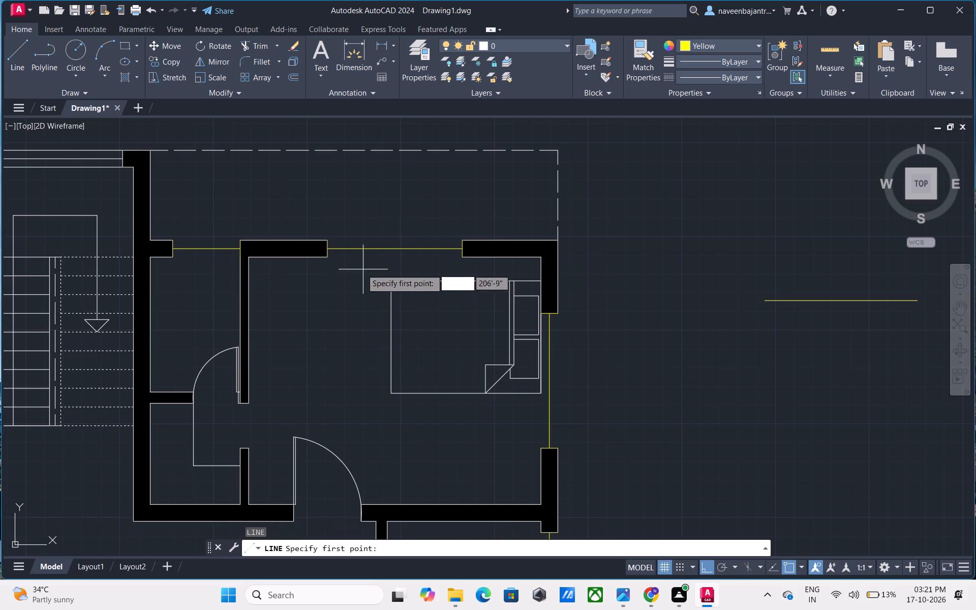
left_click(326, 258)
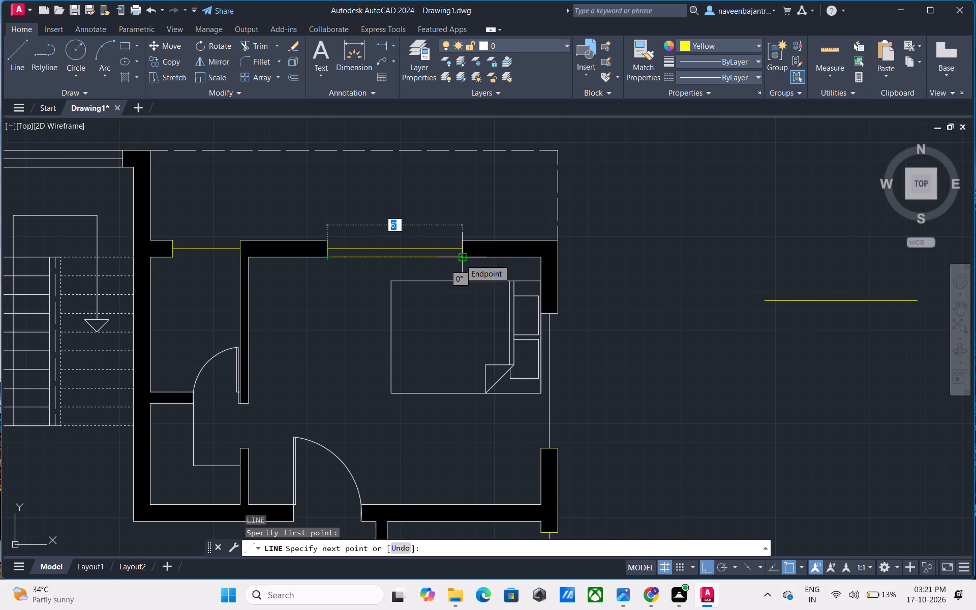
left_click(460, 259)
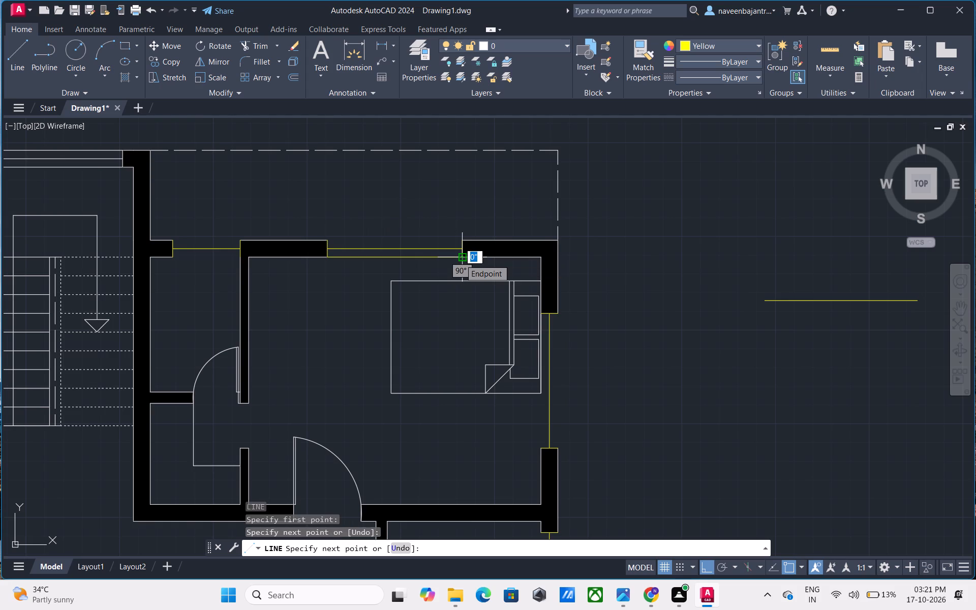
key("Escape")
type("L")
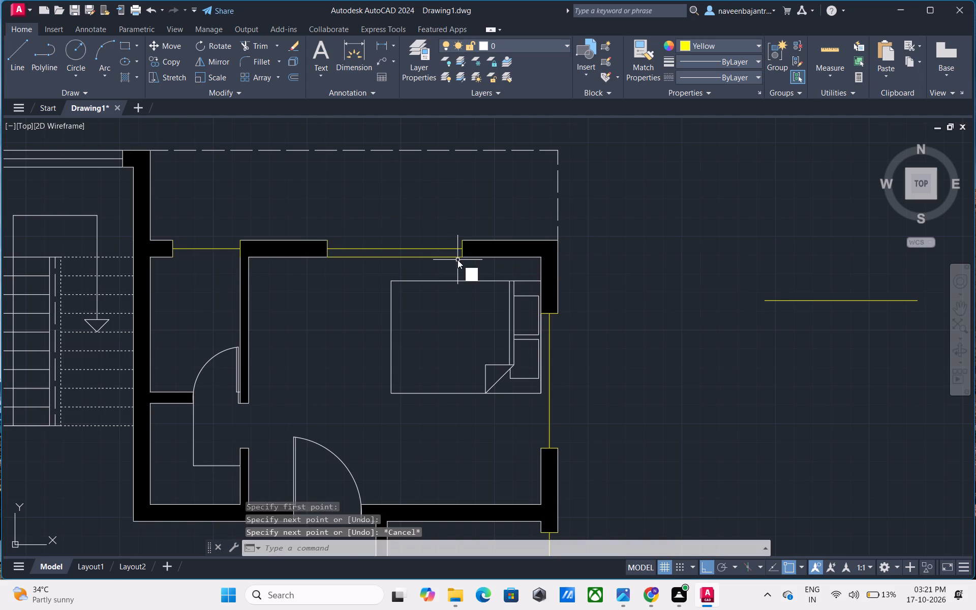
key("space")
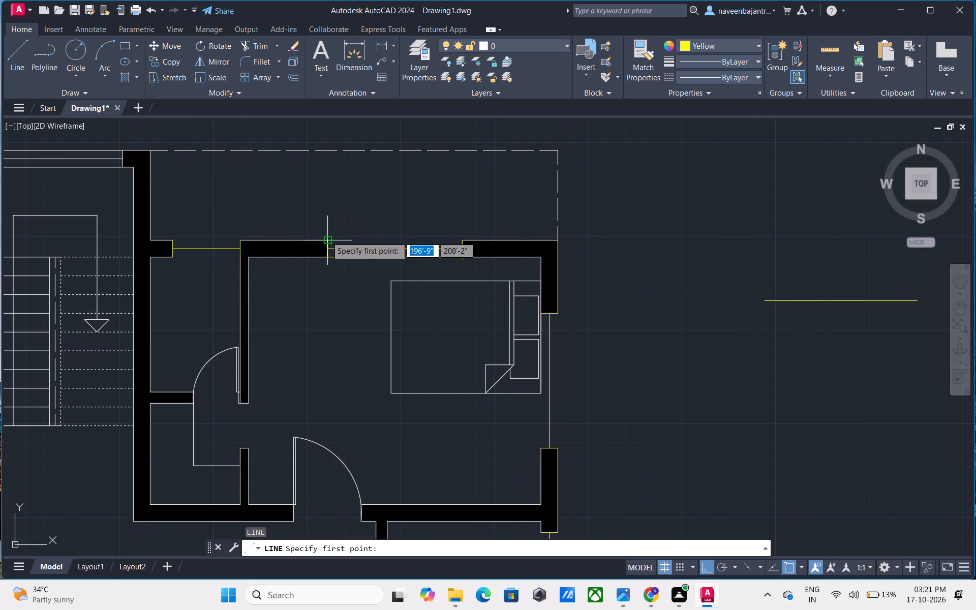
left_click(326, 236)
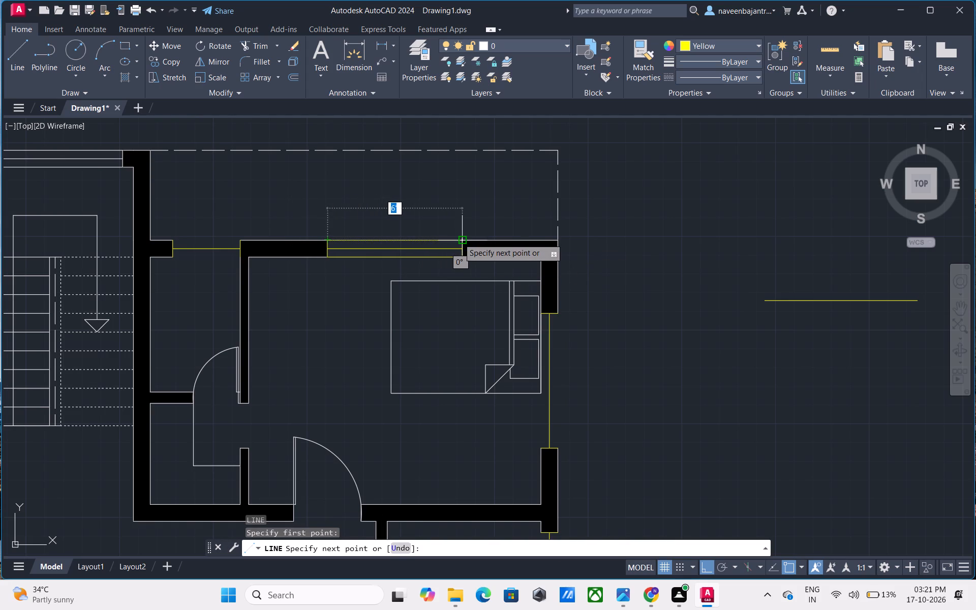
left_click(463, 238)
key("Escape")
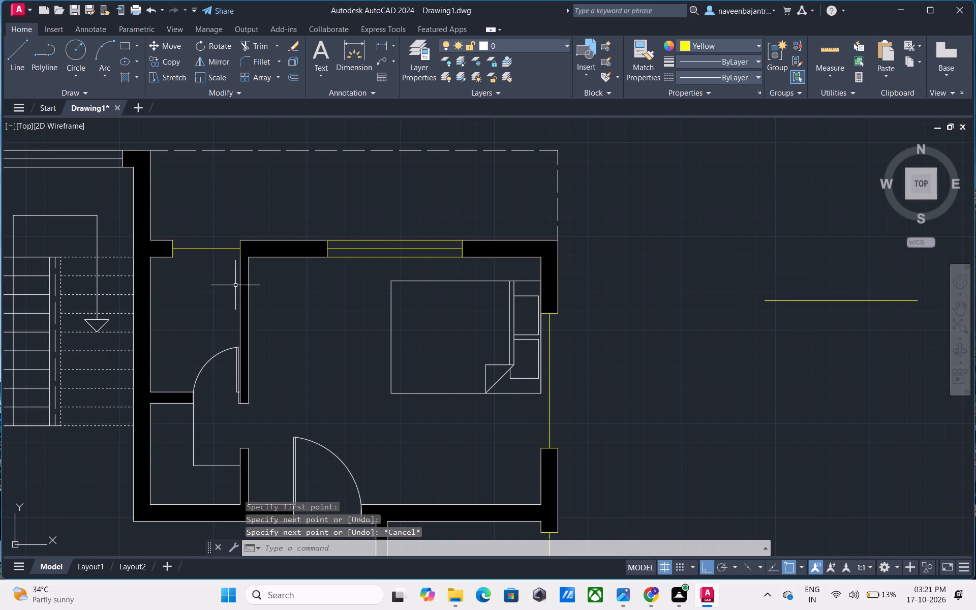
Draw yellow inner and outer lines from jamb to jamb across the north window of the small room east of the staircase.
type("L")
key("space")
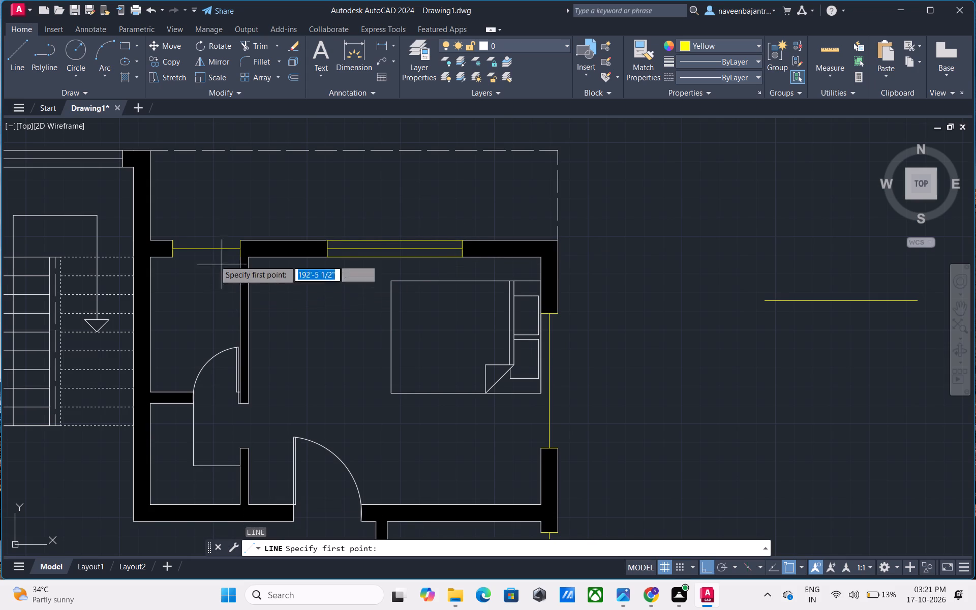
left_click(175, 256)
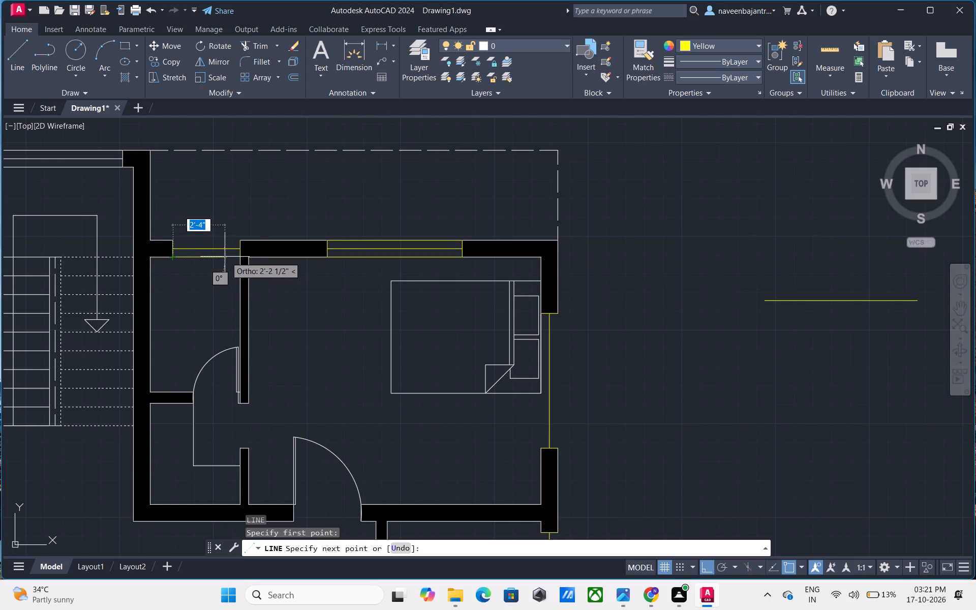
left_click(239, 257)
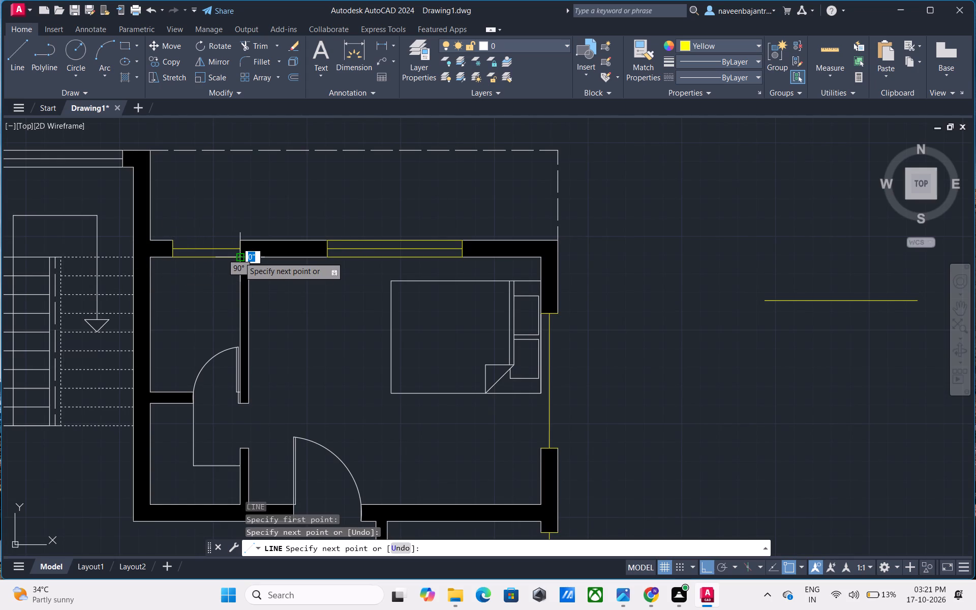
key("Escape")
type("L")
key("space")
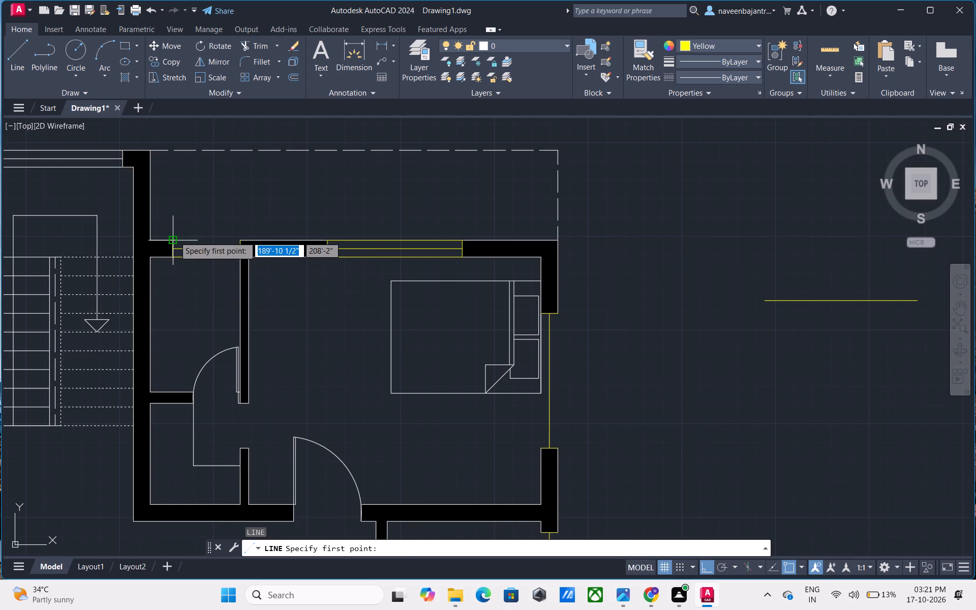
left_click(174, 236)
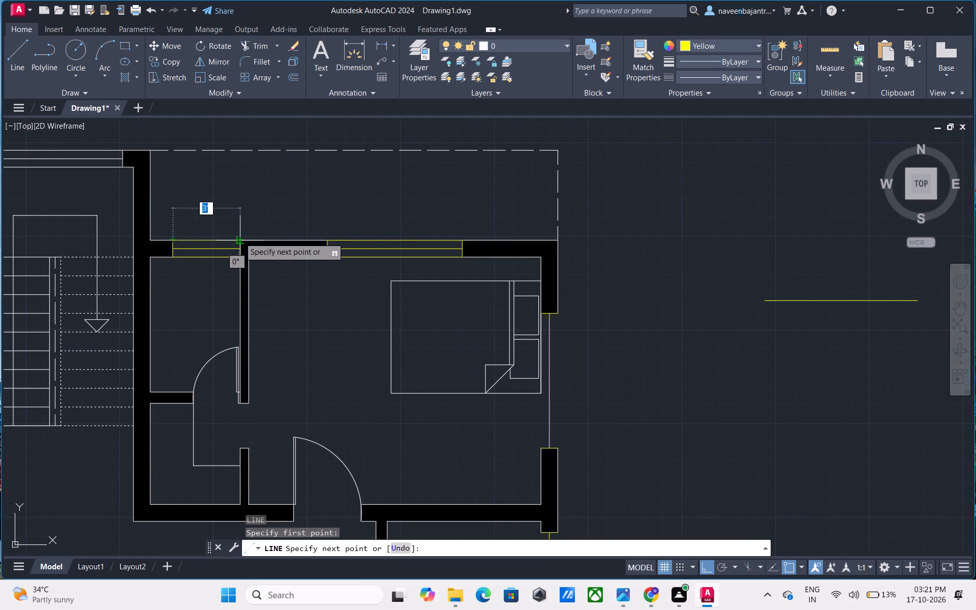
left_click(239, 237)
key("Escape")
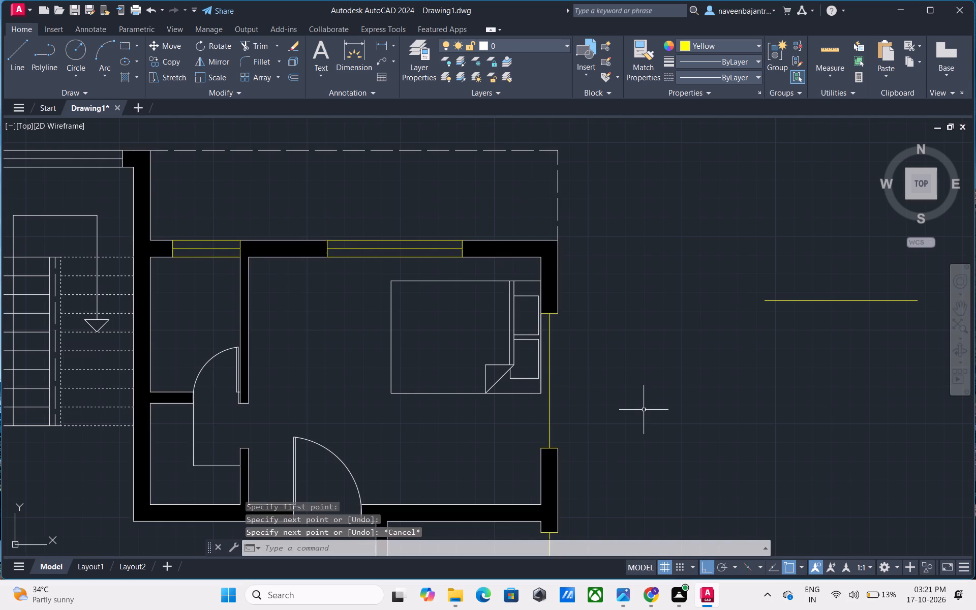
key("Escape")
Draw yellow lines along the outer and inner wall faces across the northeast bedroom's east window, from jamb to jamb.
middle_click_drag(644, 409, 620, 345)
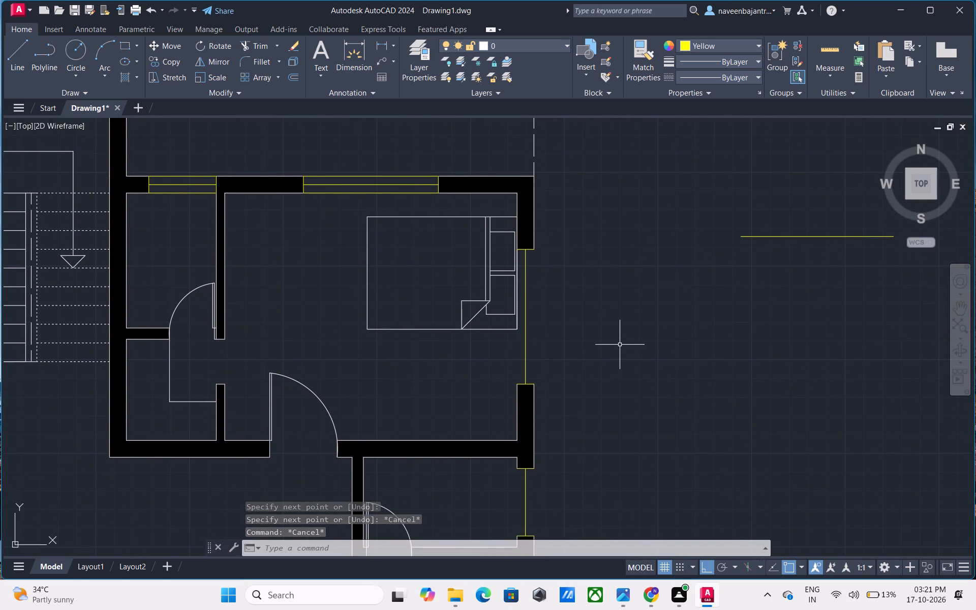
scroll(585, 379, "up", 1)
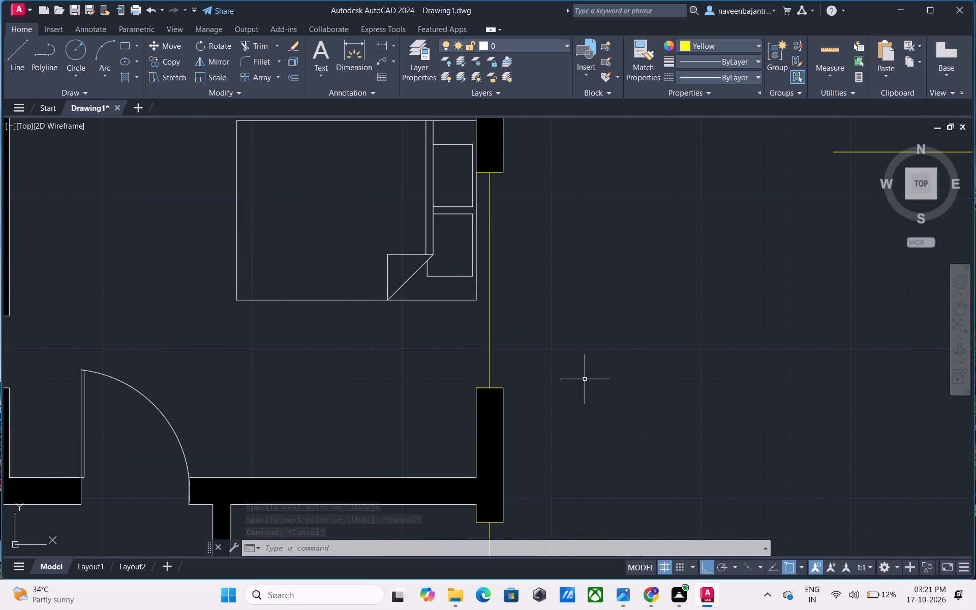
key("Escape")
type("L")
key("space")
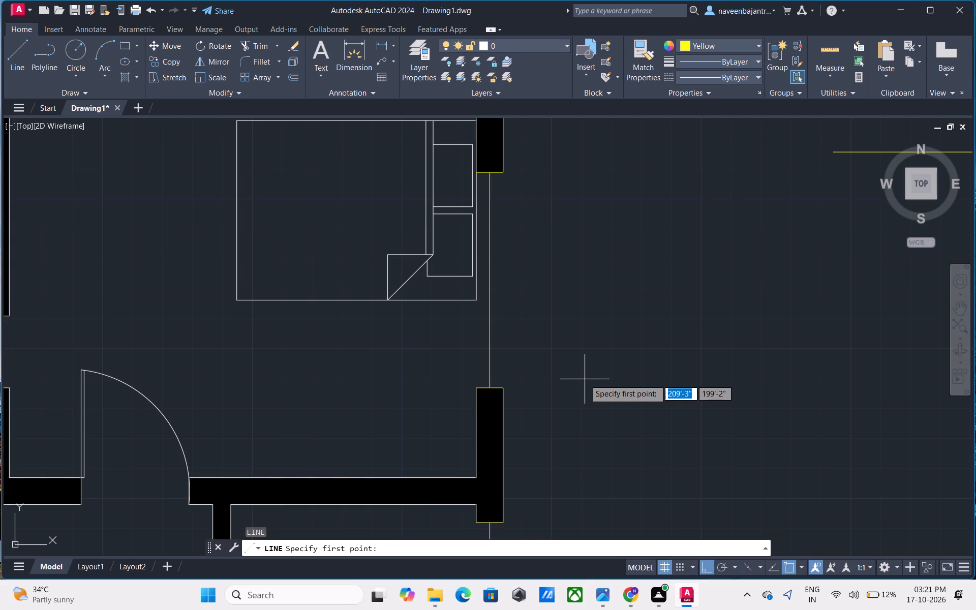
left_click(502, 173)
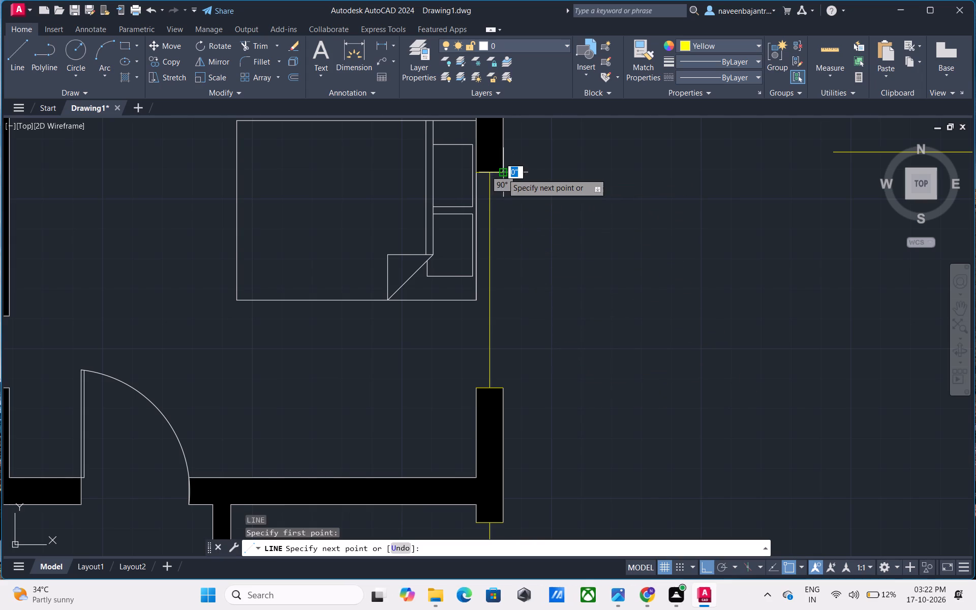
left_click(500, 386)
key("Escape")
type("L")
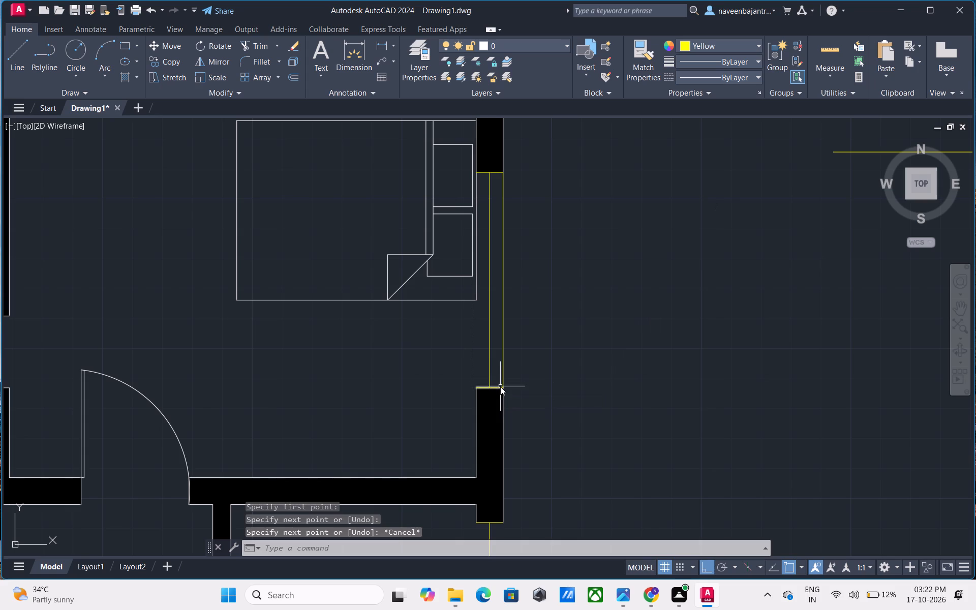
key("space")
left_click(478, 387)
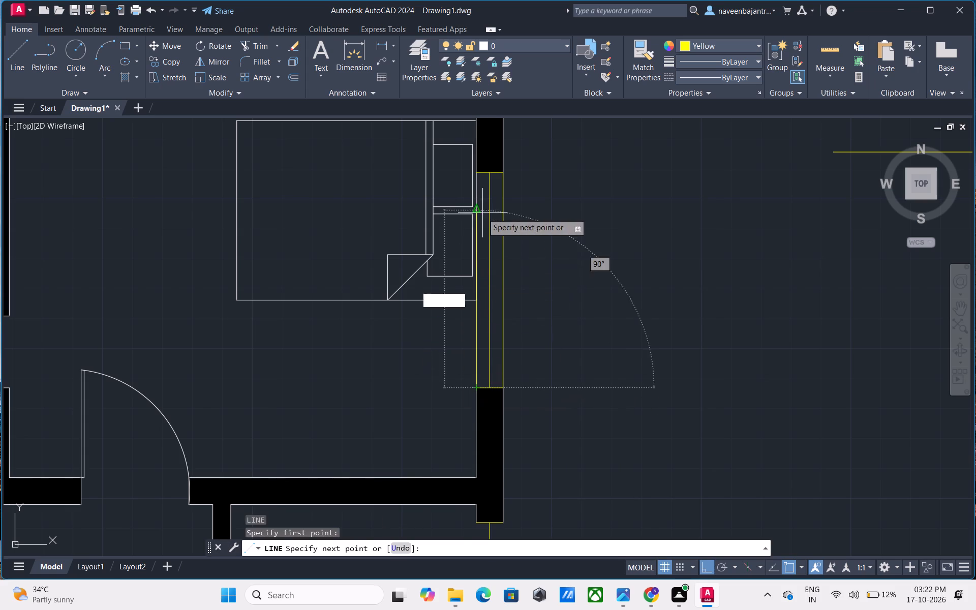
left_click(477, 171)
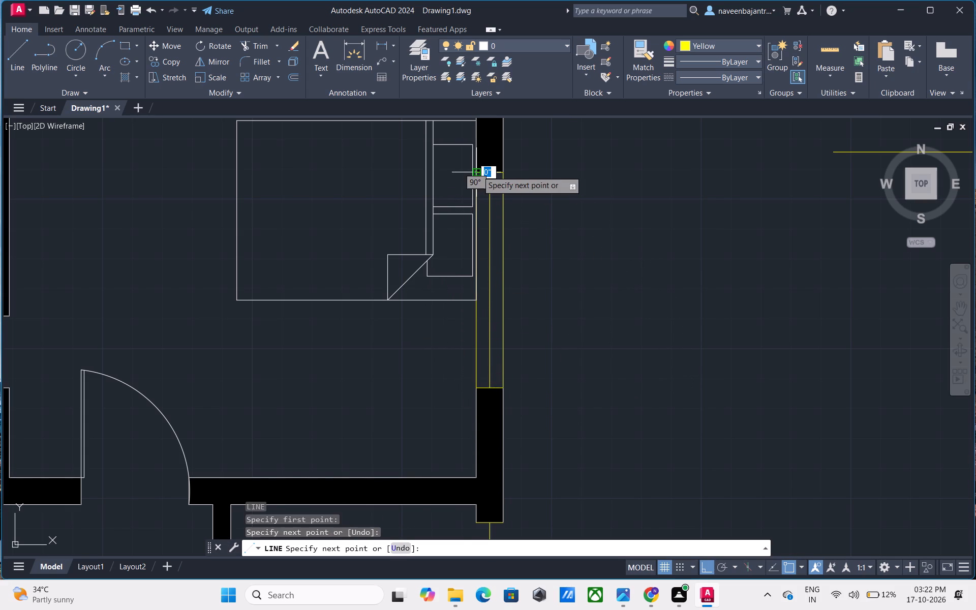
key("Escape")
scroll(564, 241, "down", 1)
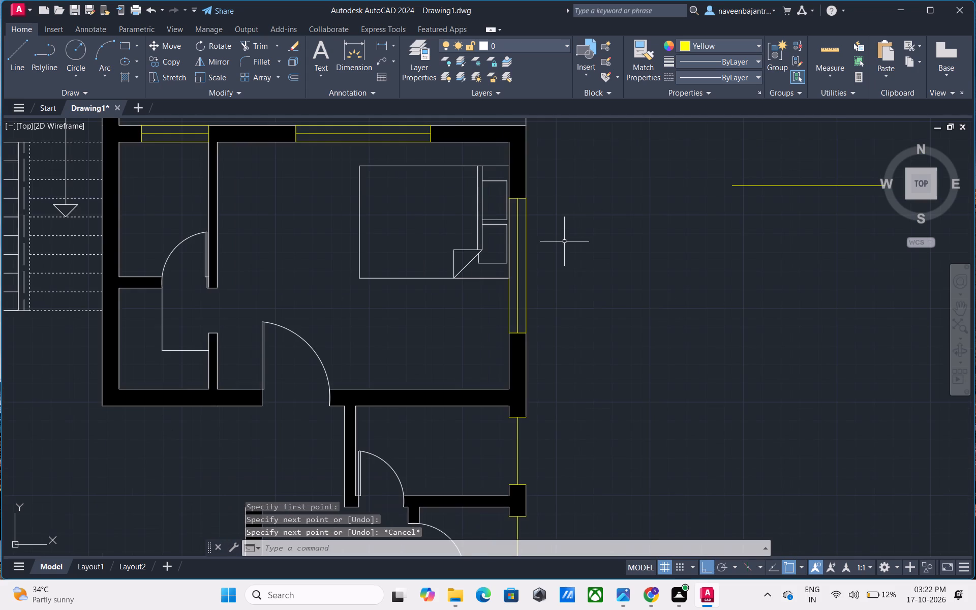
middle_click_drag(571, 396, 565, 321)
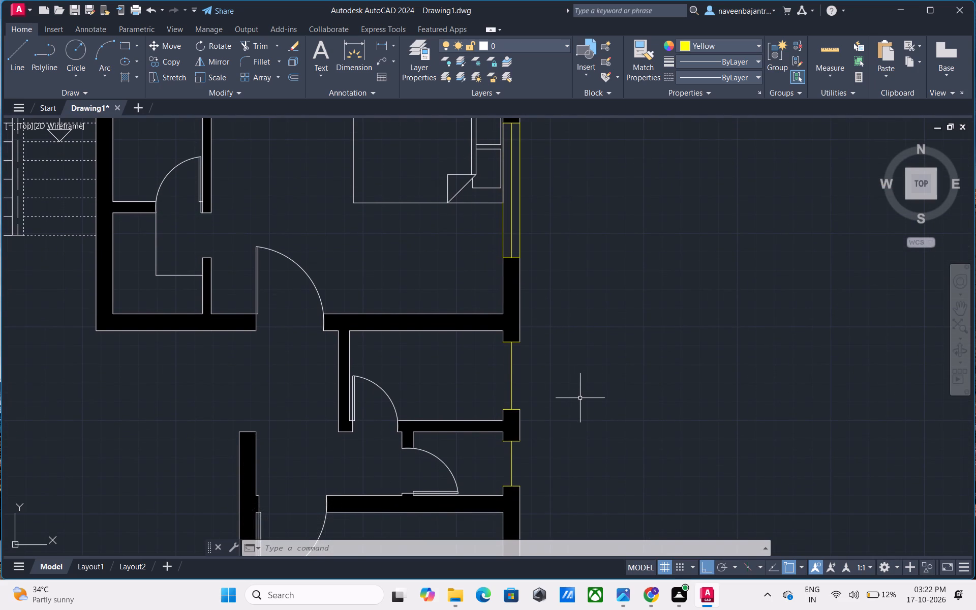
Draw 3' yellow lines along the outer and inner wall faces across the east window of the small room just south of the northeast bedroom.
middle_click_drag(581, 406, 581, 393)
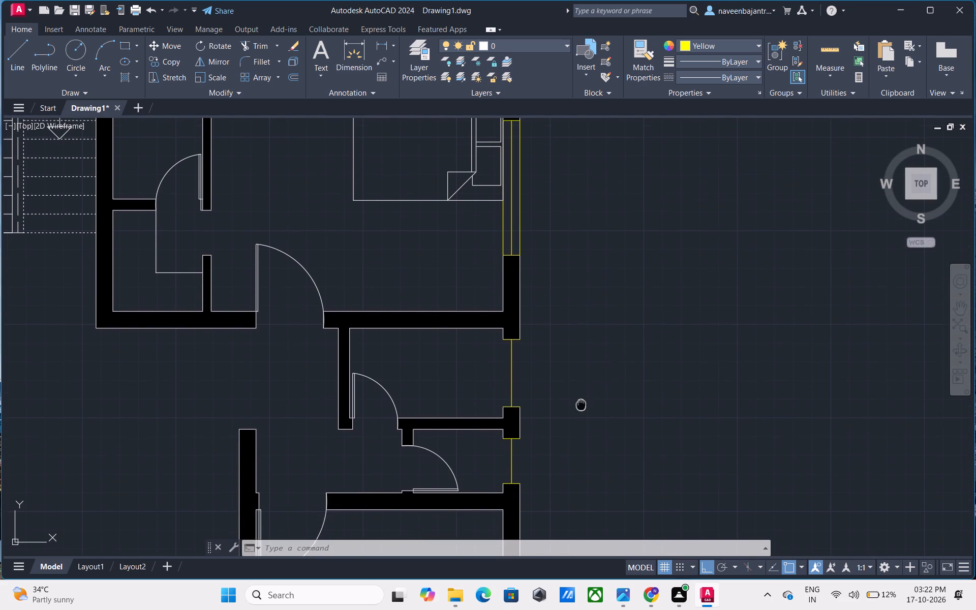
middle_click_drag(581, 393, 581, 382)
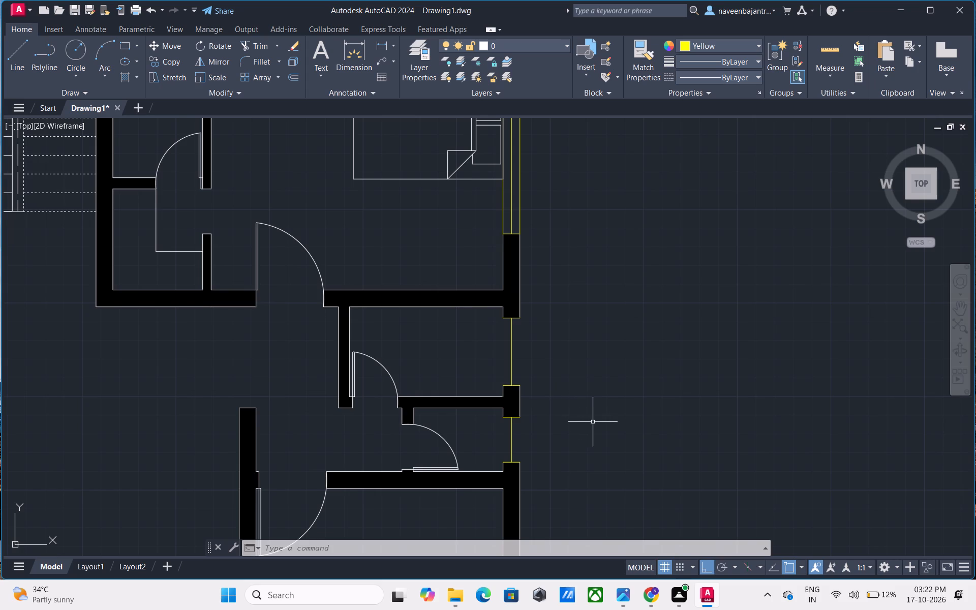
middle_click_drag(602, 422, 603, 348)
key("Escape")
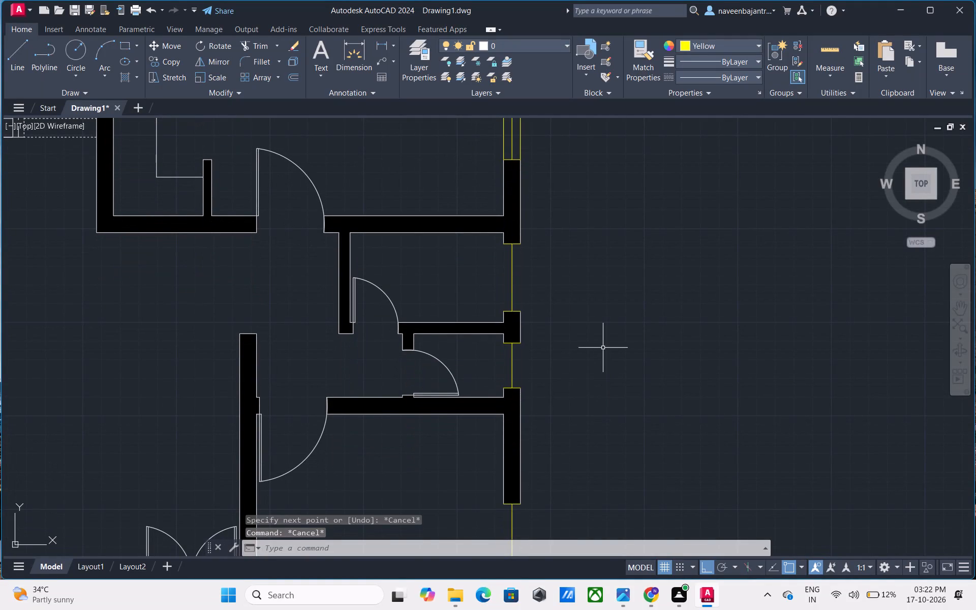
key("Escape")
type("L")
key("space")
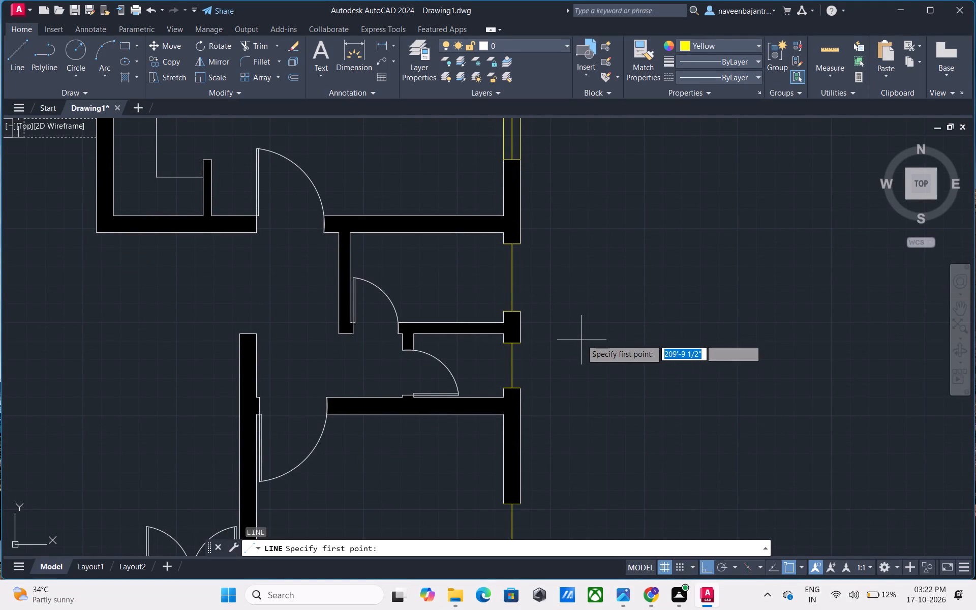
left_click(521, 247)
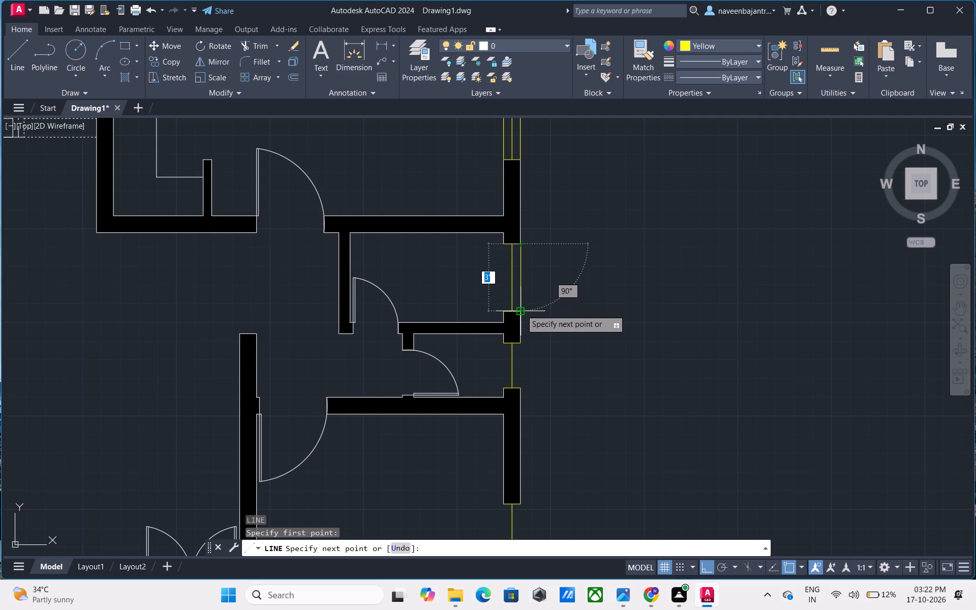
left_click(521, 310)
key("Escape")
type("L")
key("space")
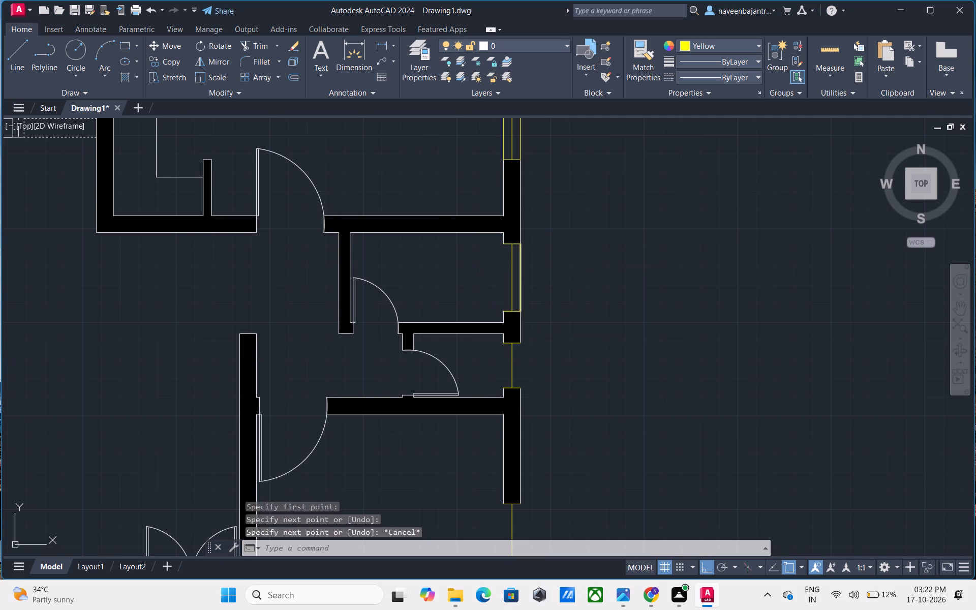
left_click(503, 247)
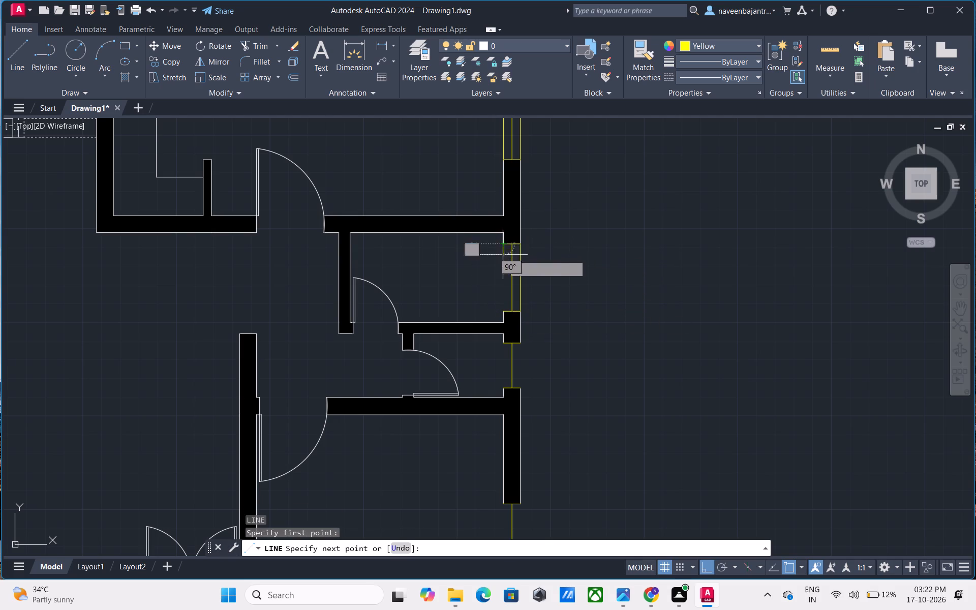
left_click(502, 313)
key("Escape")
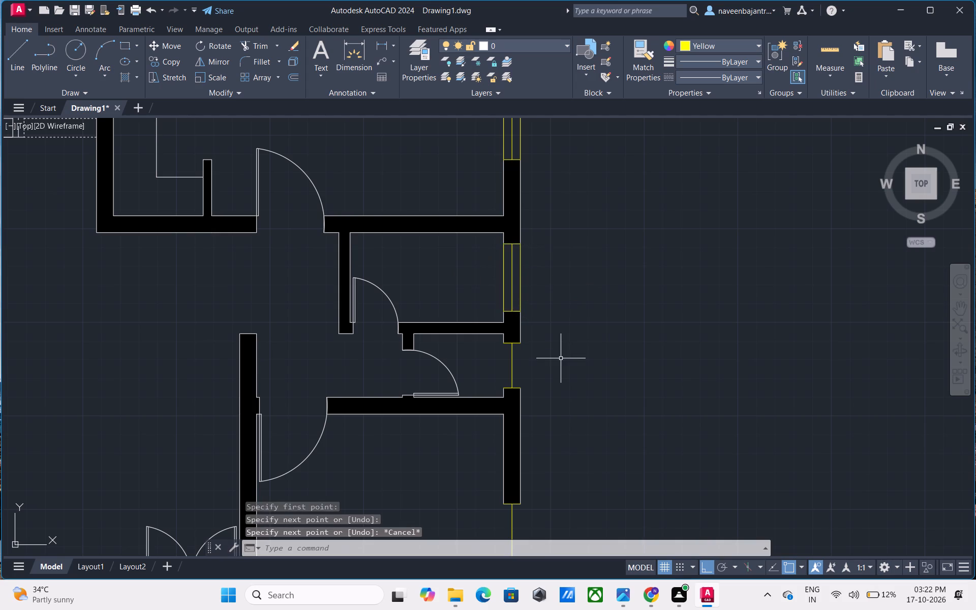
Draw 2' yellow lines along the outer and inner wall faces across the east window of the smallest room, north of the southeast room.
middle_click_drag(561, 358, 565, 283)
key("Escape")
type("L")
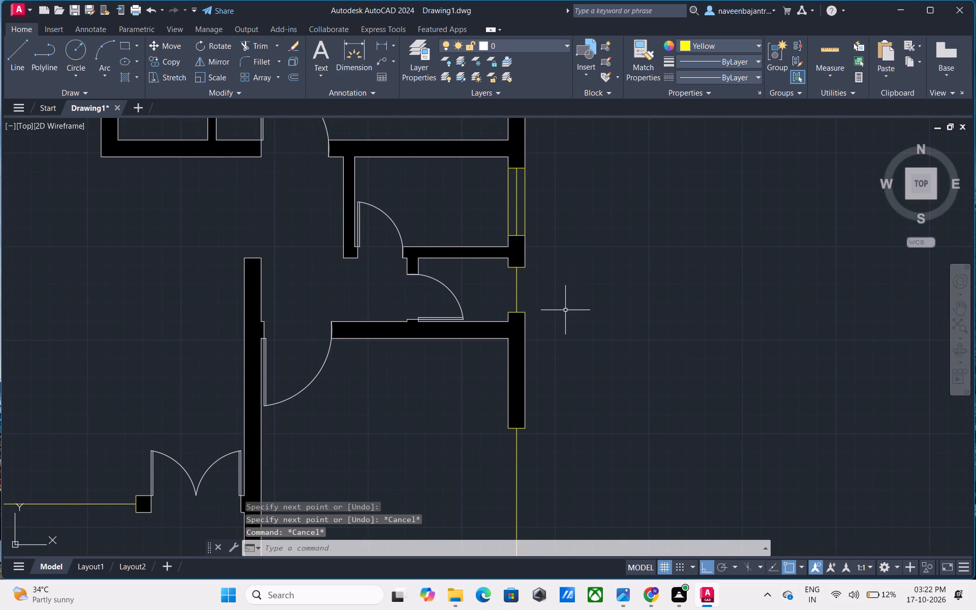
key("space")
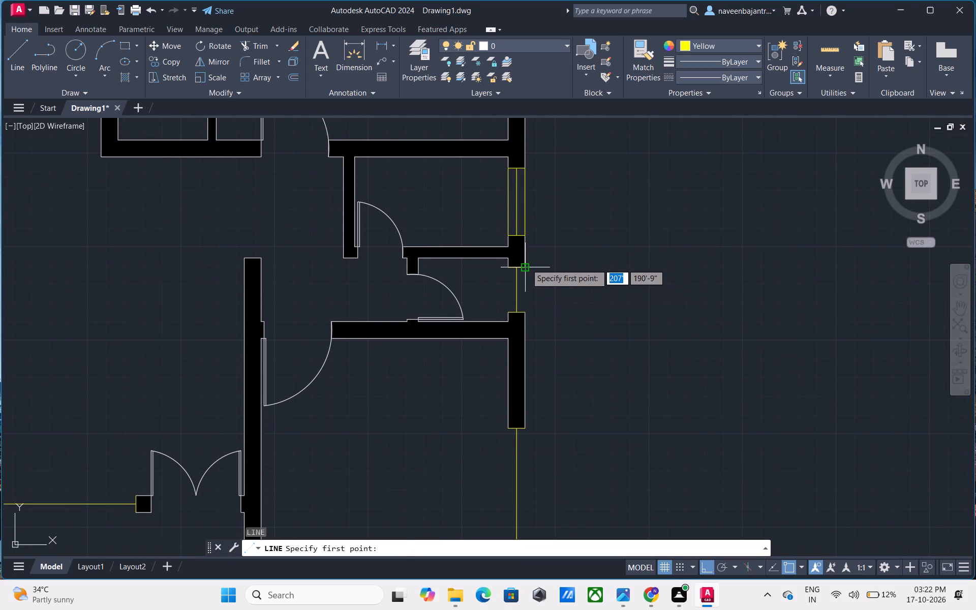
left_click(526, 264)
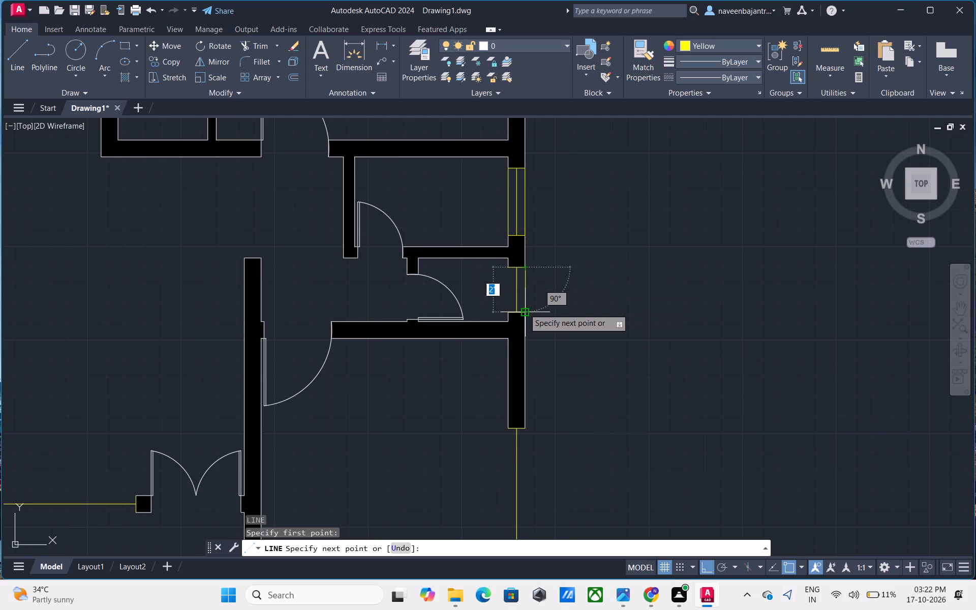
left_click(524, 309)
key("Escape")
type("L")
key("space")
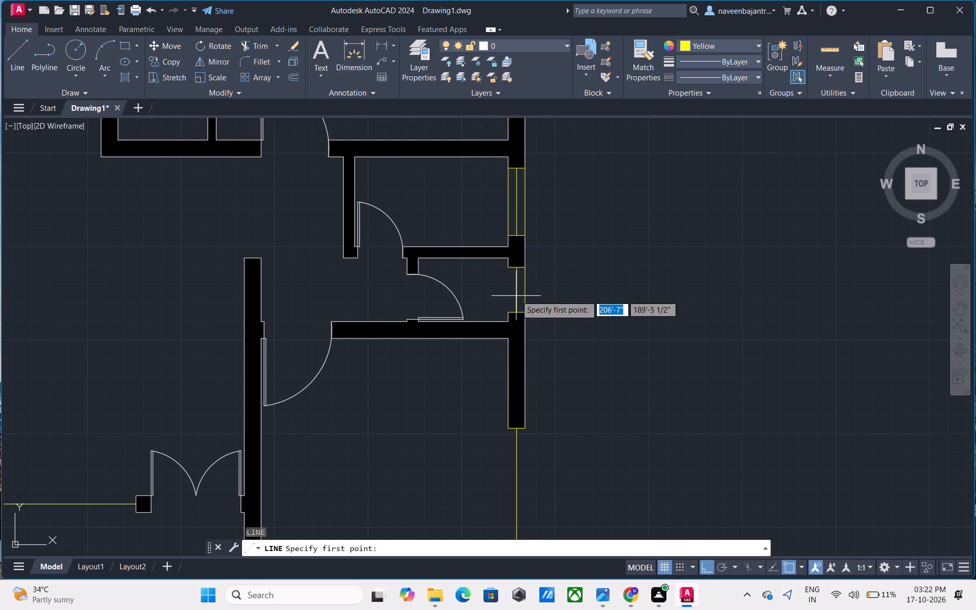
left_click(509, 266)
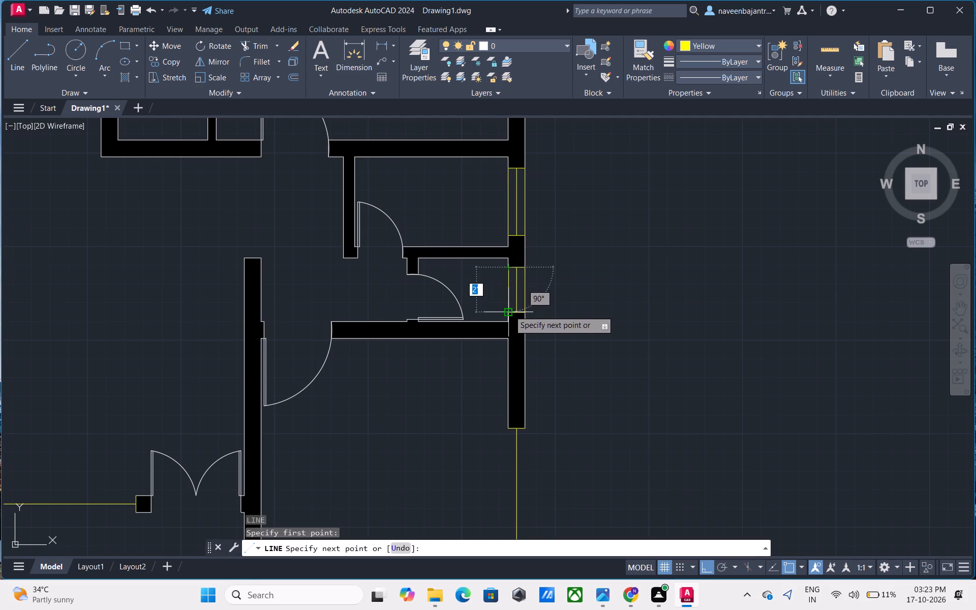
left_click(509, 312)
key("Escape")
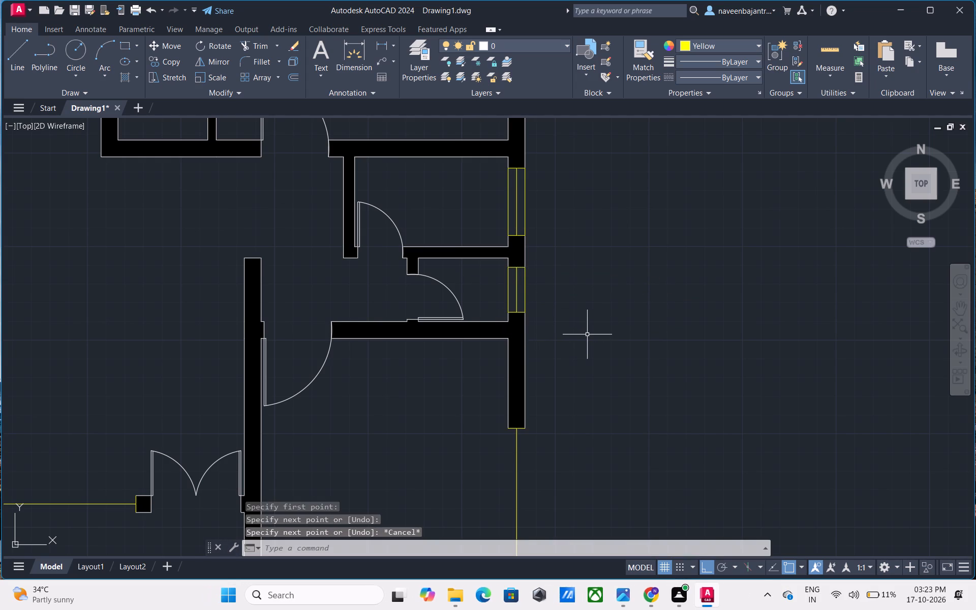
Draw 6' yellow lines along the outer and inner wall faces across the southeast room's east window, from jamb to jamb.
middle_click_drag(587, 334, 597, 261)
middle_click_drag(573, 379, 574, 355)
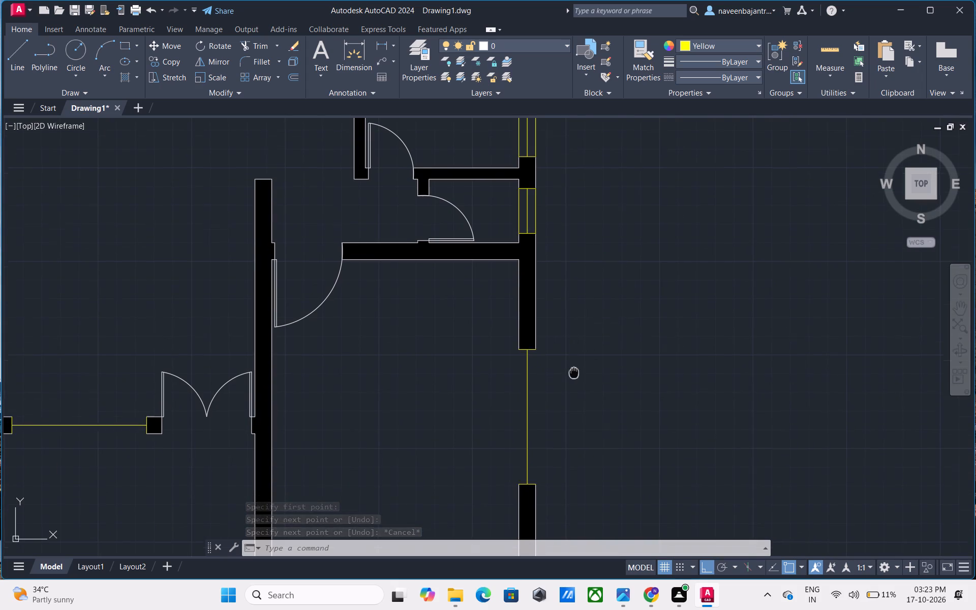
middle_click_drag(574, 355, 579, 307)
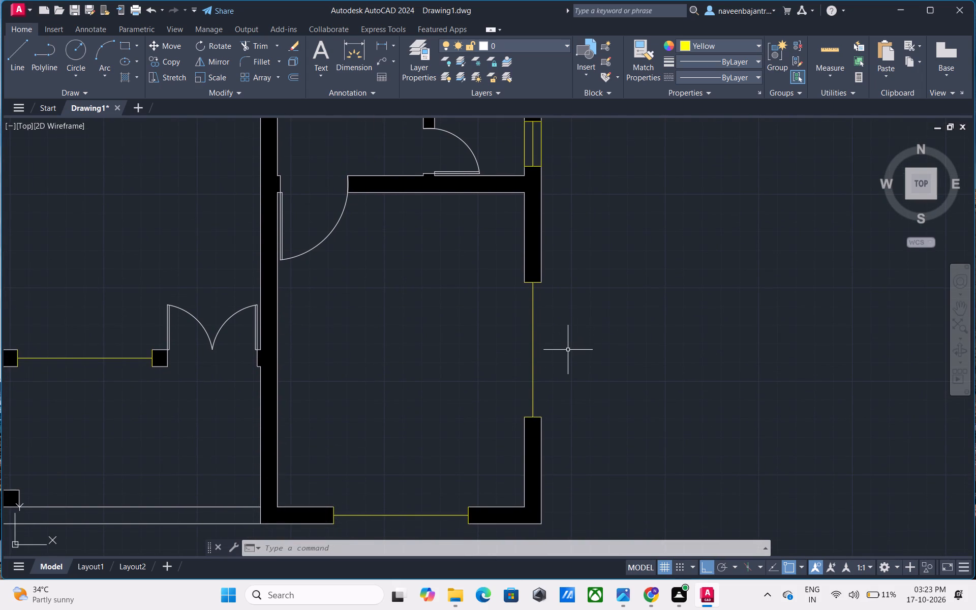
middle_click_drag(567, 351, 571, 319)
key("Escape")
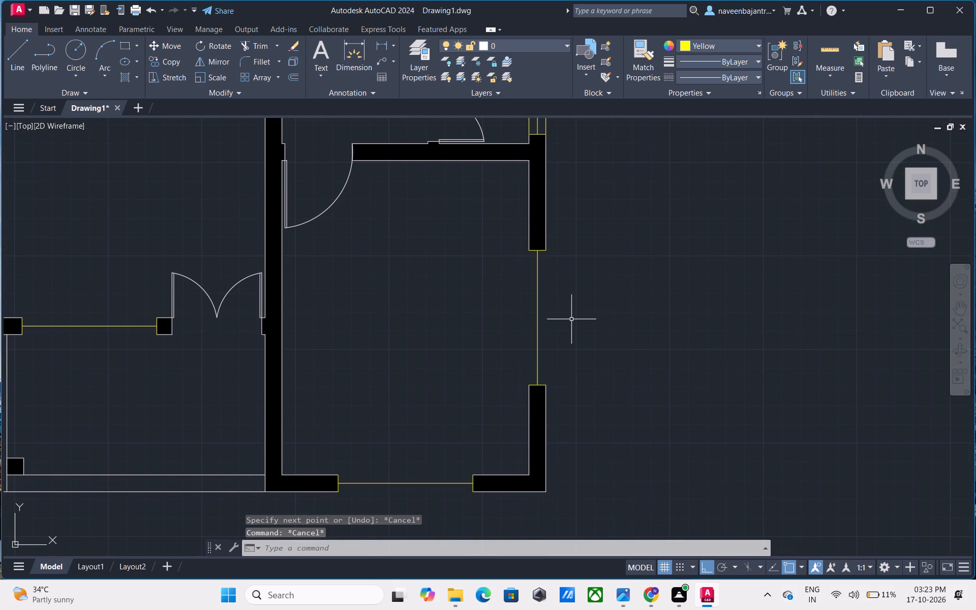
type("L")
key("space")
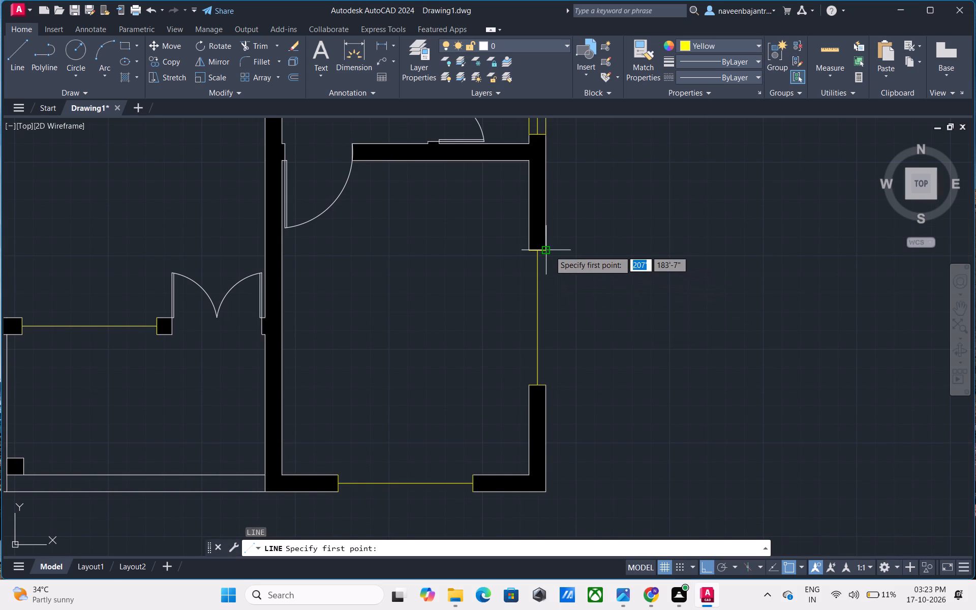
left_click(550, 251)
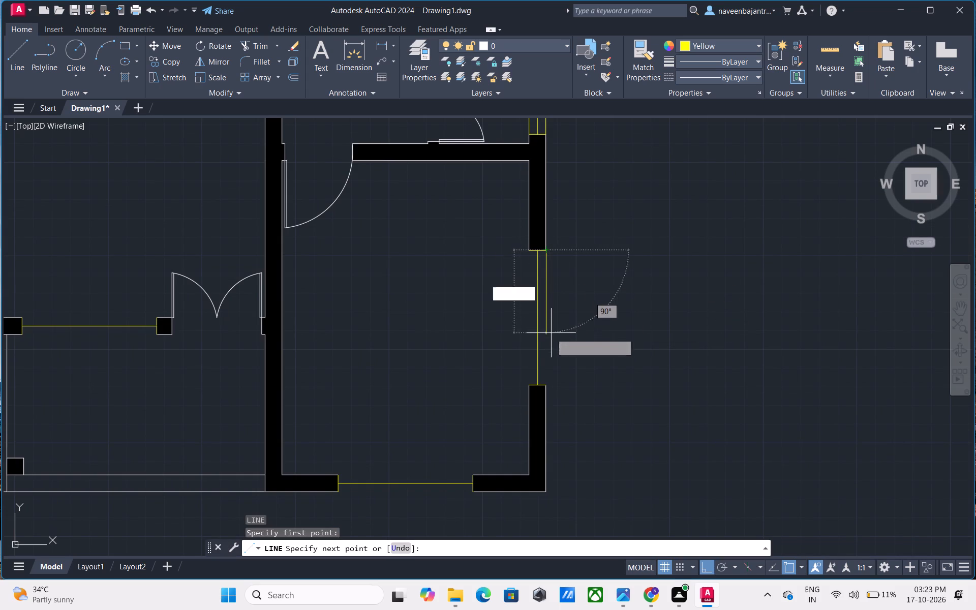
left_click(546, 384)
key("Escape")
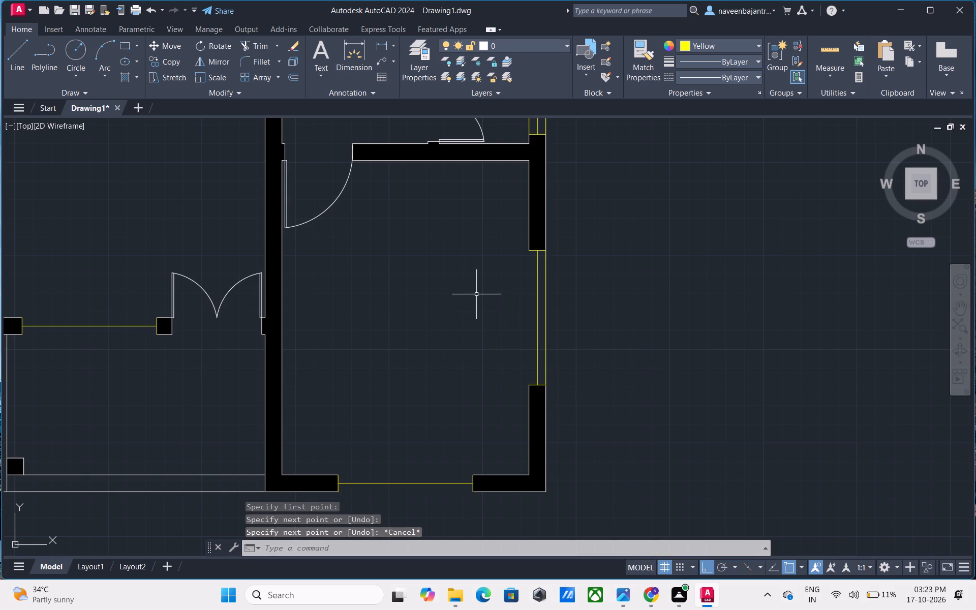
type("L")
key("space")
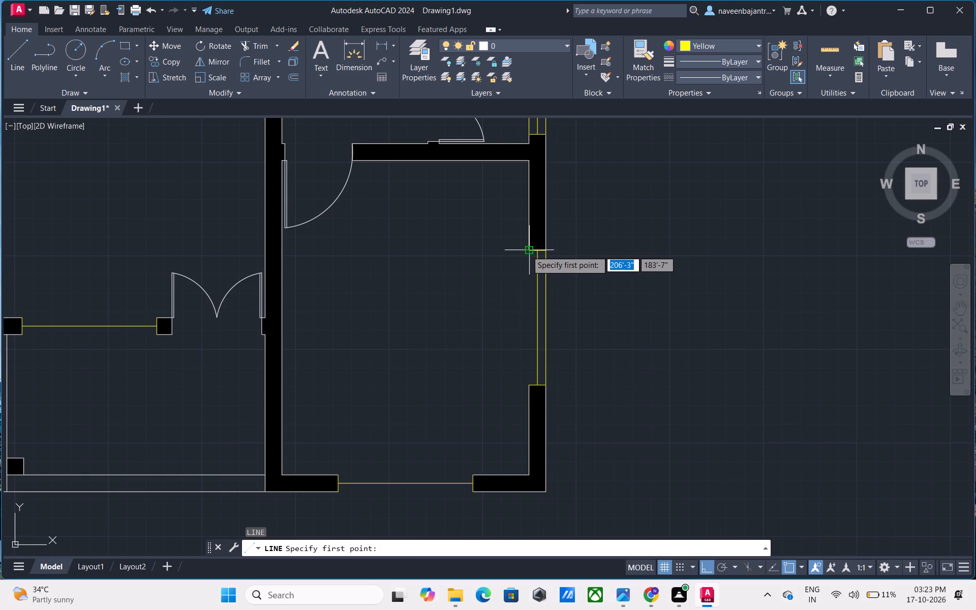
left_click(527, 251)
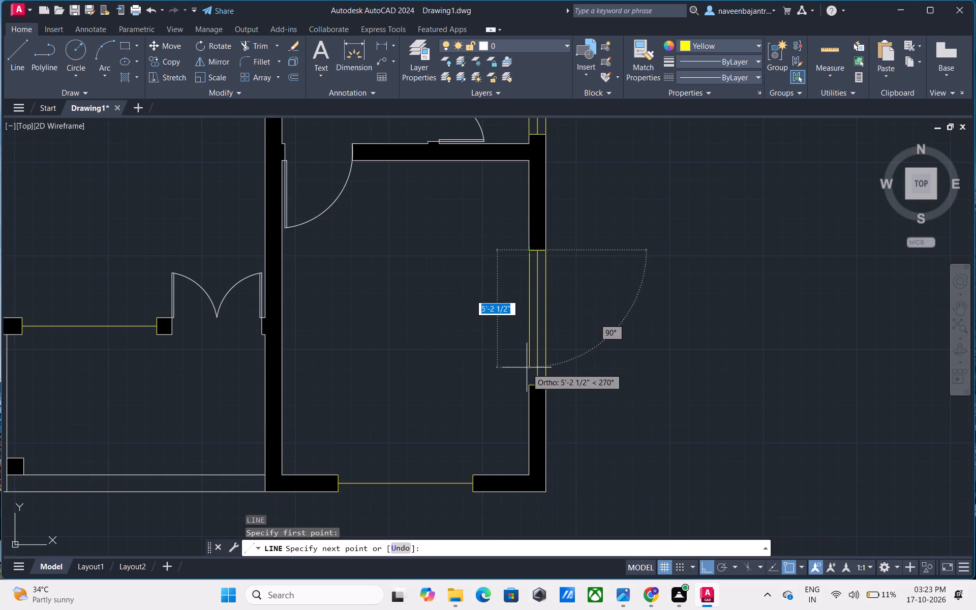
left_click(529, 383)
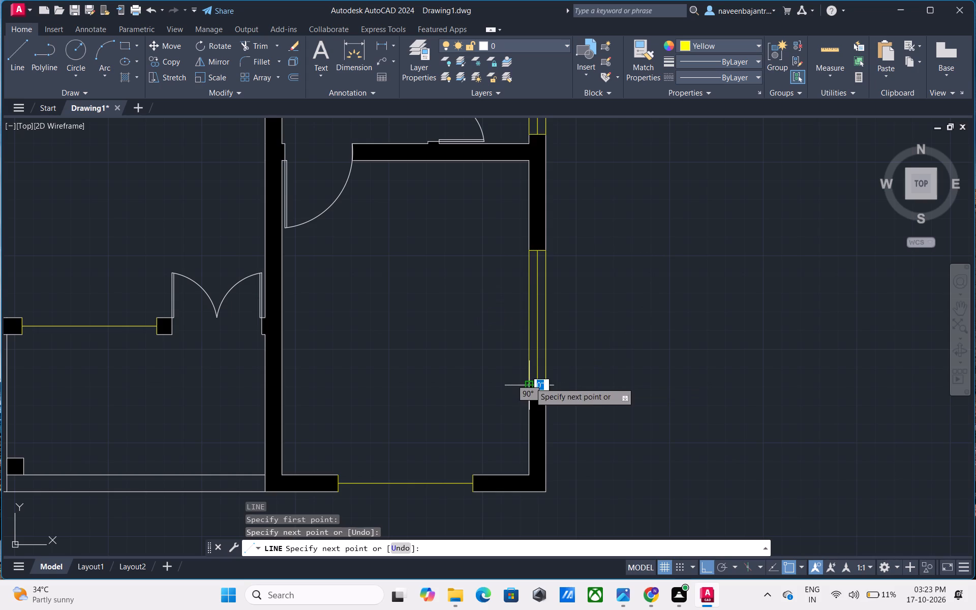
key("Escape")
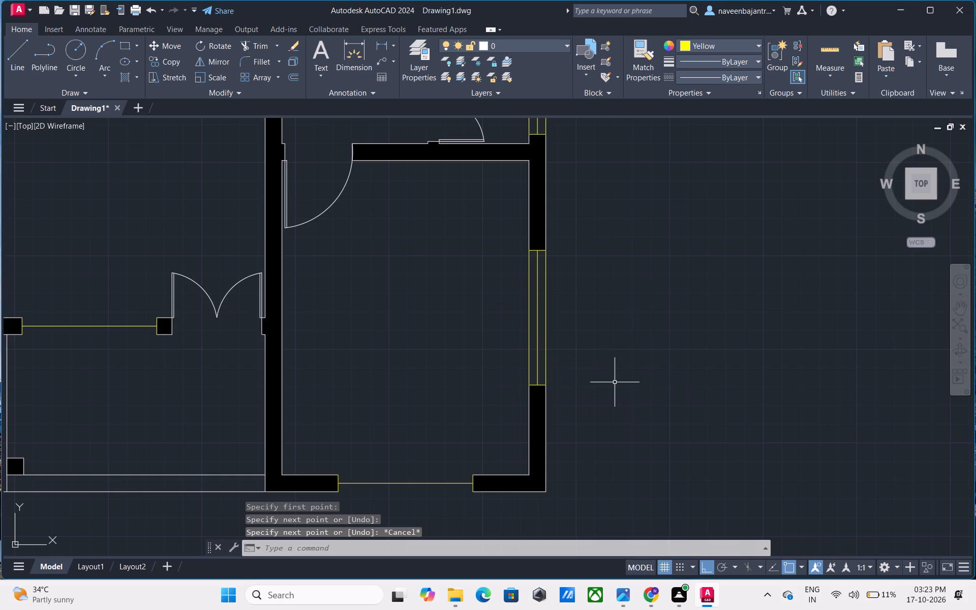
Draw yellow lines along the outer and inner wall faces across the southeast room's south window, from jamb to jamb.
middle_click_drag(615, 382, 673, 292)
key("Escape")
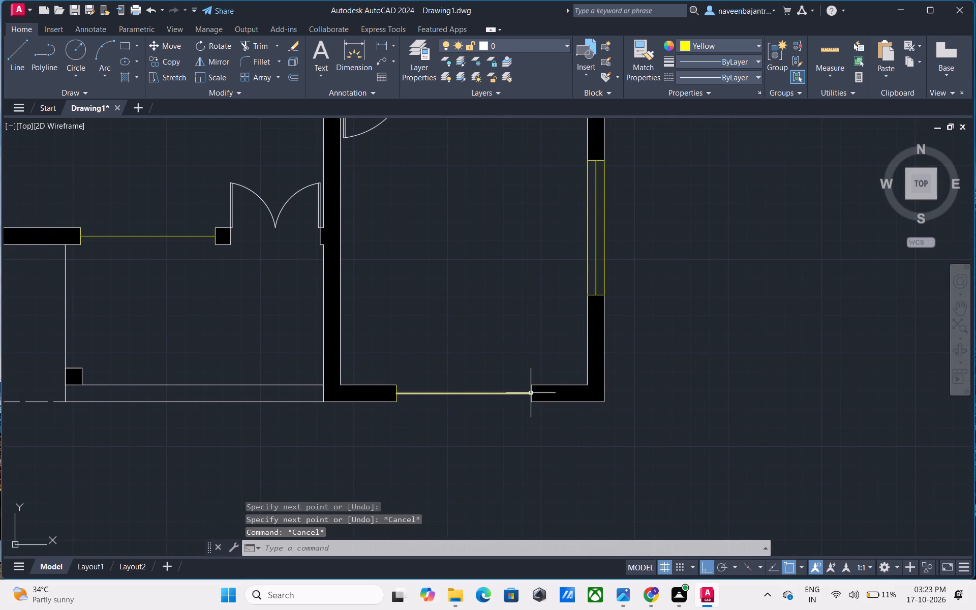
type("L")
key("space")
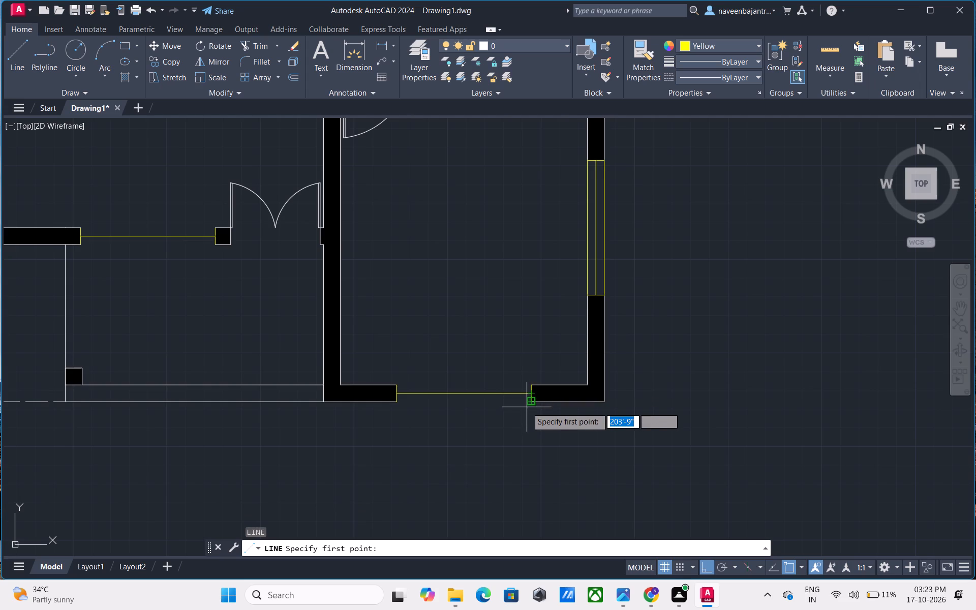
left_click(531, 401)
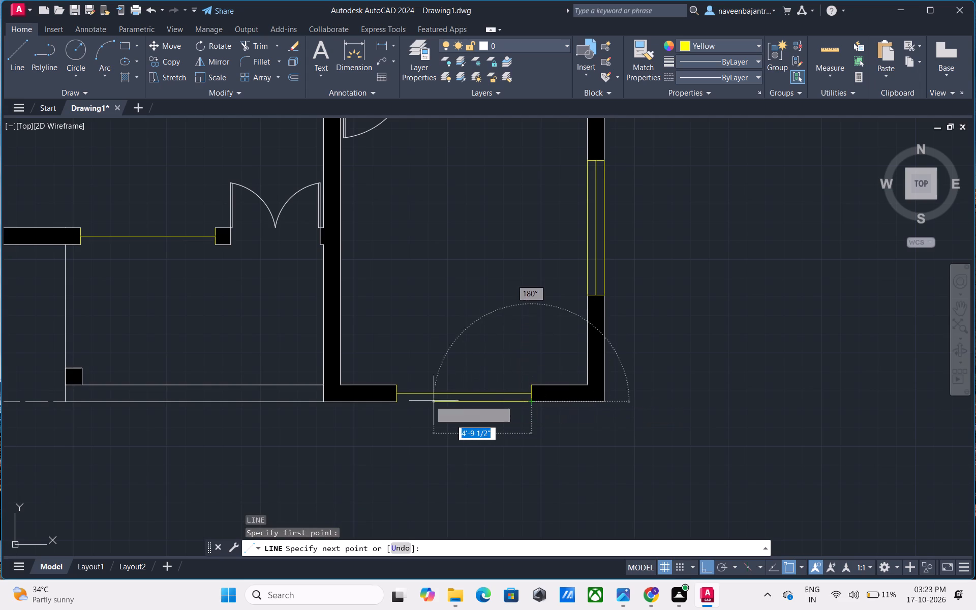
left_click(398, 403)
key("Escape")
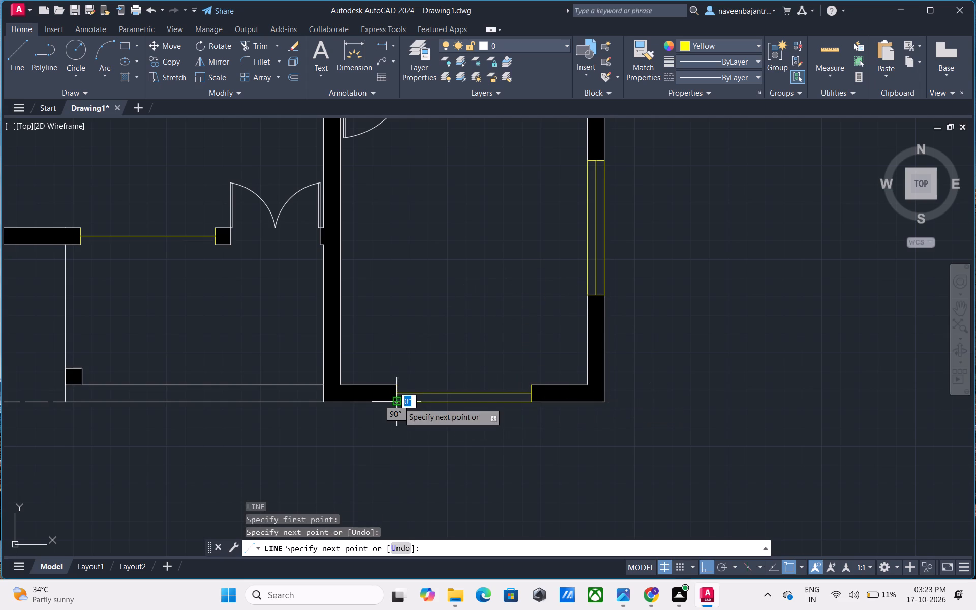
key("l")
key("space")
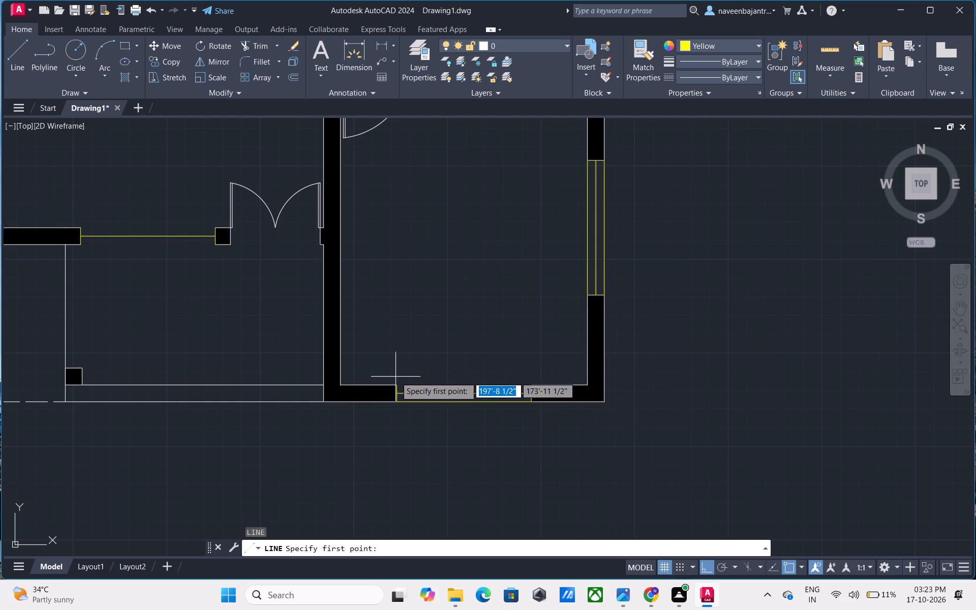
left_click(395, 382)
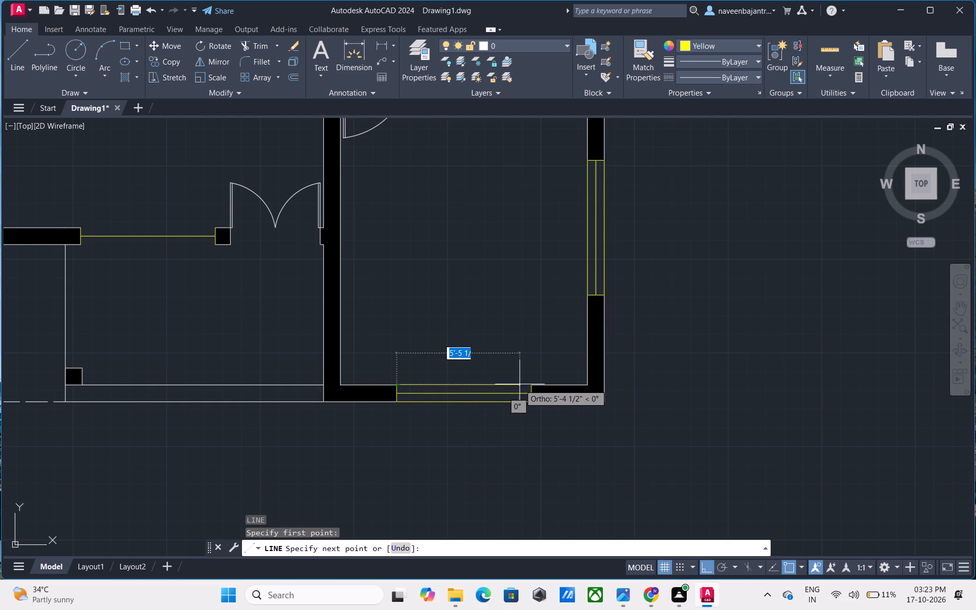
left_click(533, 385)
key("Escape")
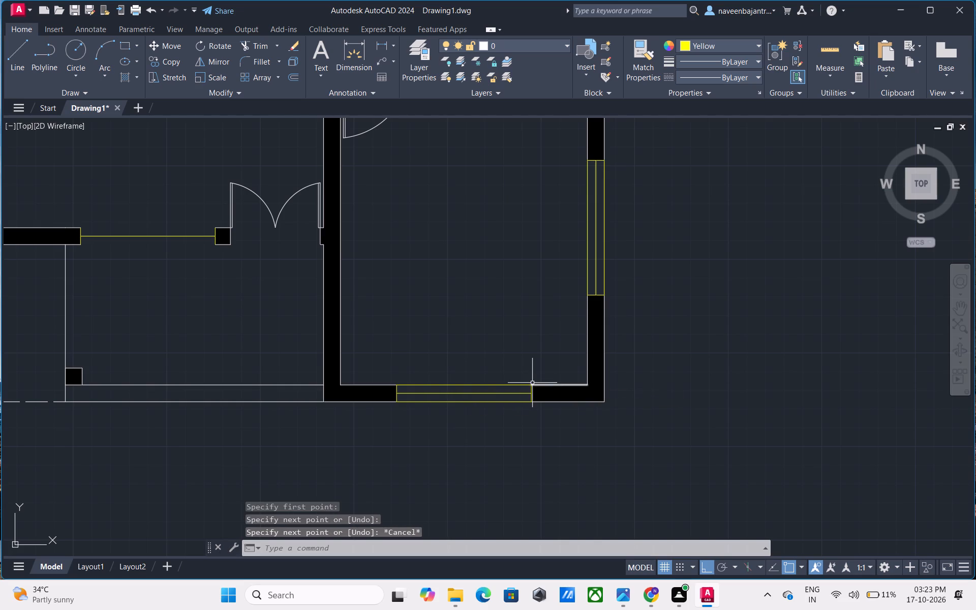
Draw 6' yellow lines along the outer and inner wall faces across the central living area's south window, beside the double door.
scroll(504, 337, "down", 1)
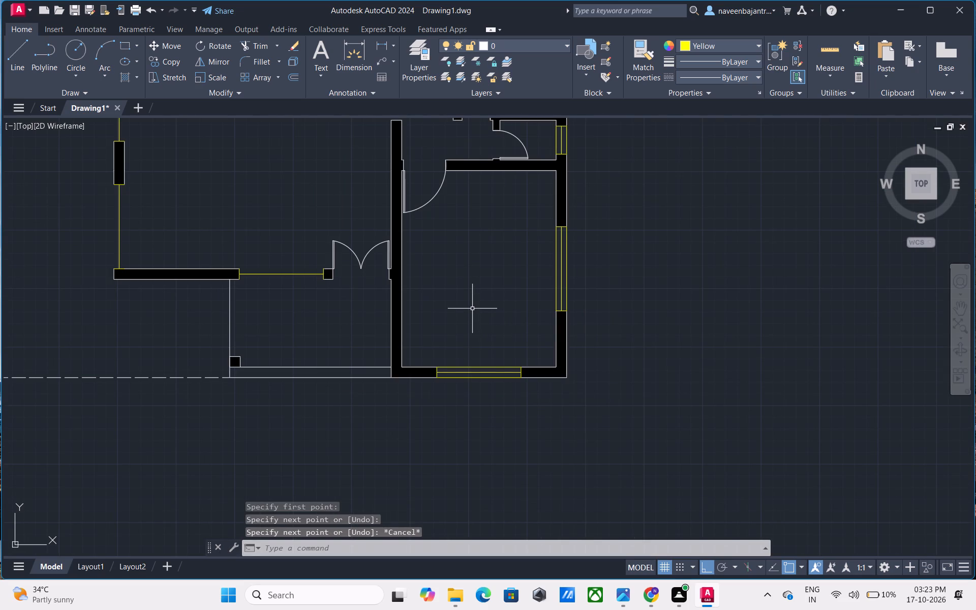
middle_click_drag(472, 309, 606, 391)
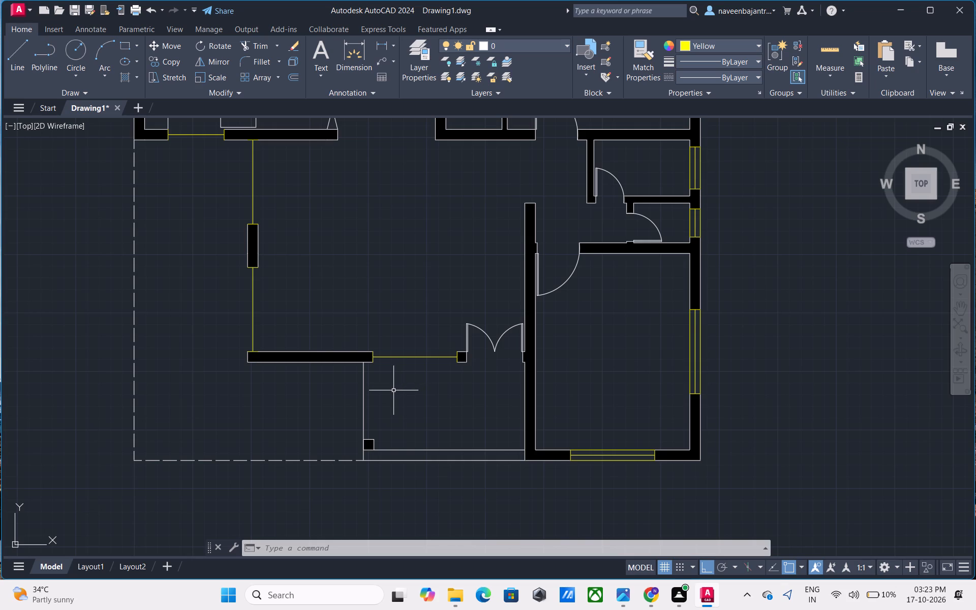
key("Escape")
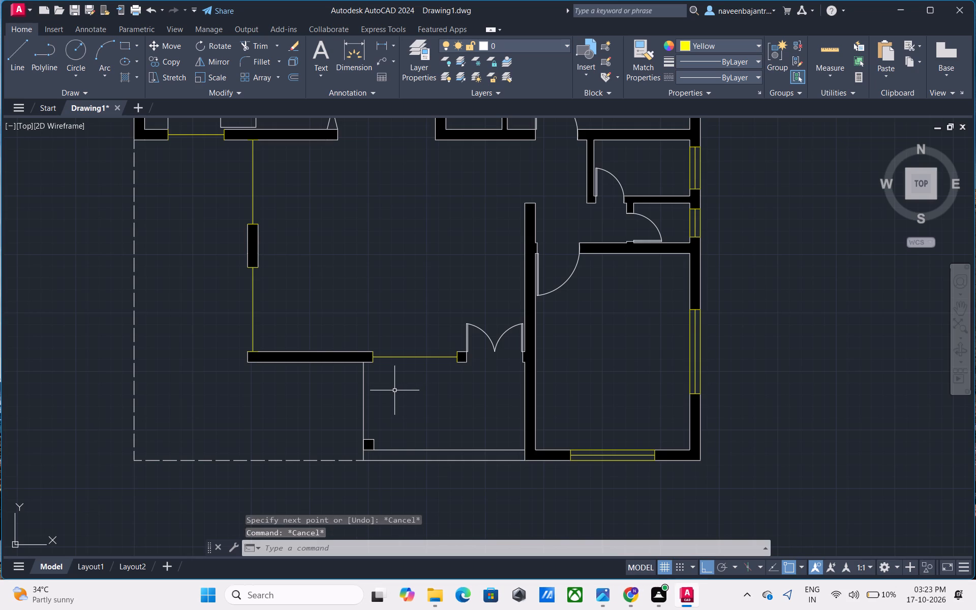
type("L")
key("space")
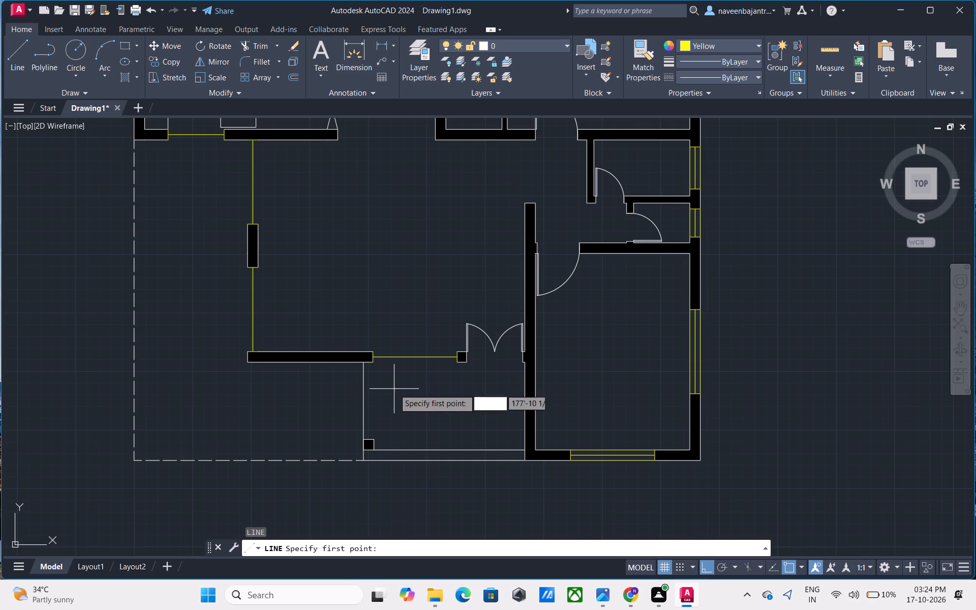
left_click(372, 364)
left_click(454, 364)
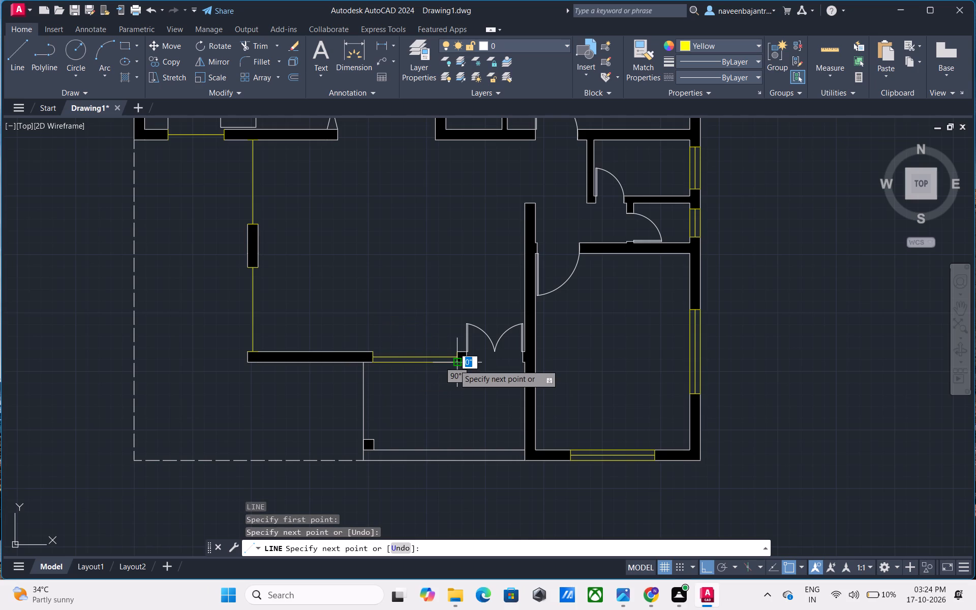
key("Escape")
type("L")
key("space")
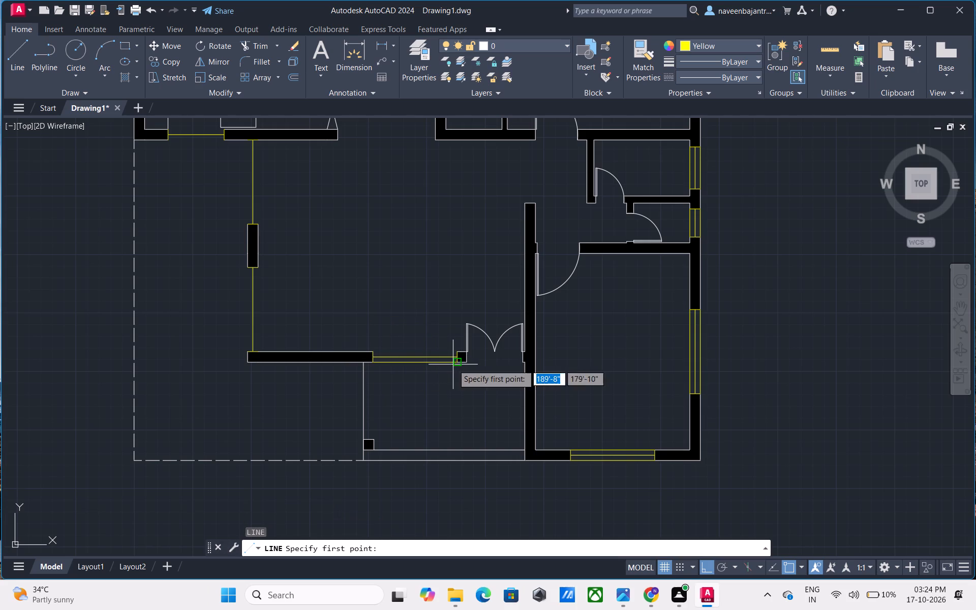
left_click(373, 354)
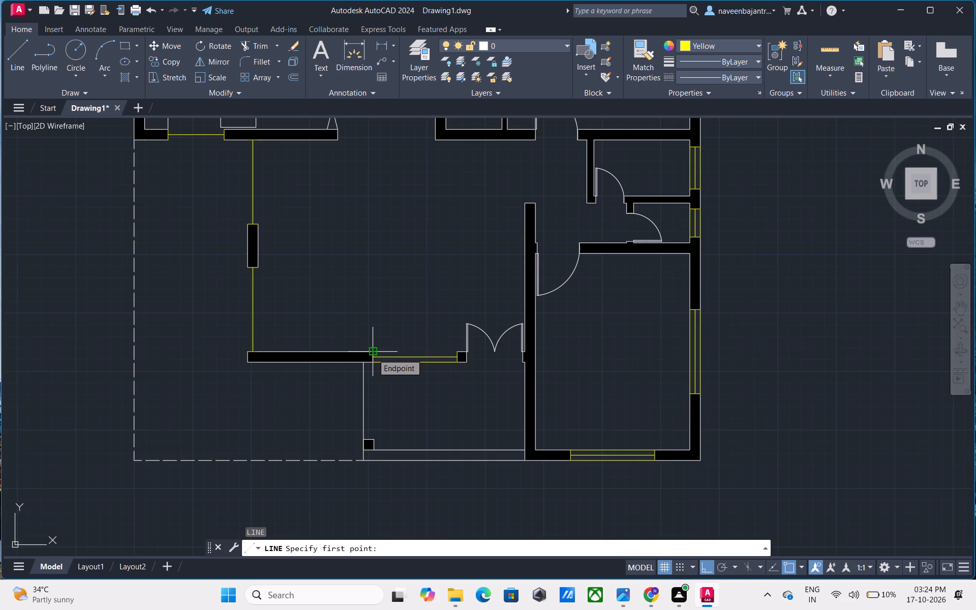
left_click(457, 350)
key("Escape")
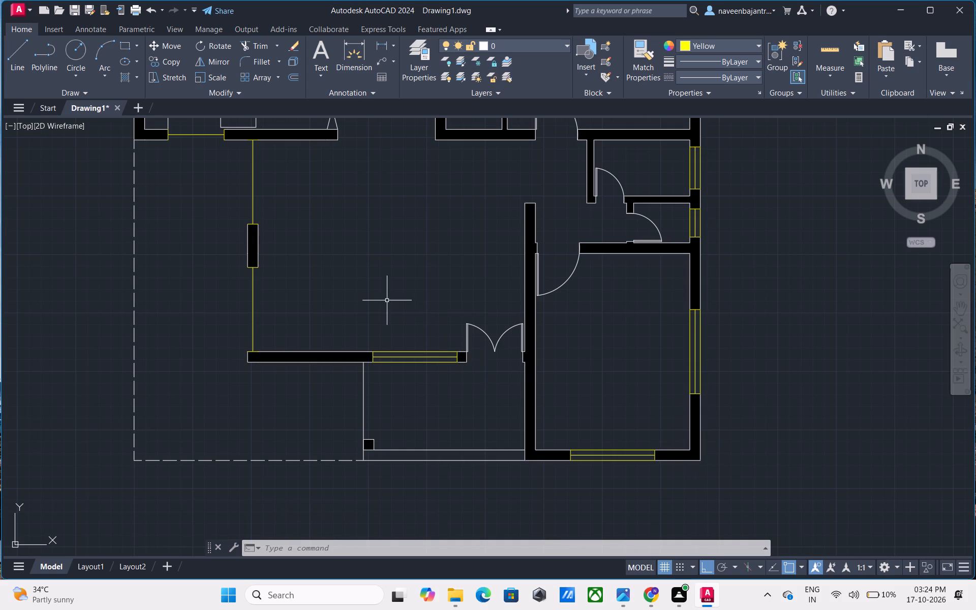
Draw yellow lines along the inner and outer wall faces across the southern window in the central living area's west wall.
middle_click_drag(326, 311, 404, 311)
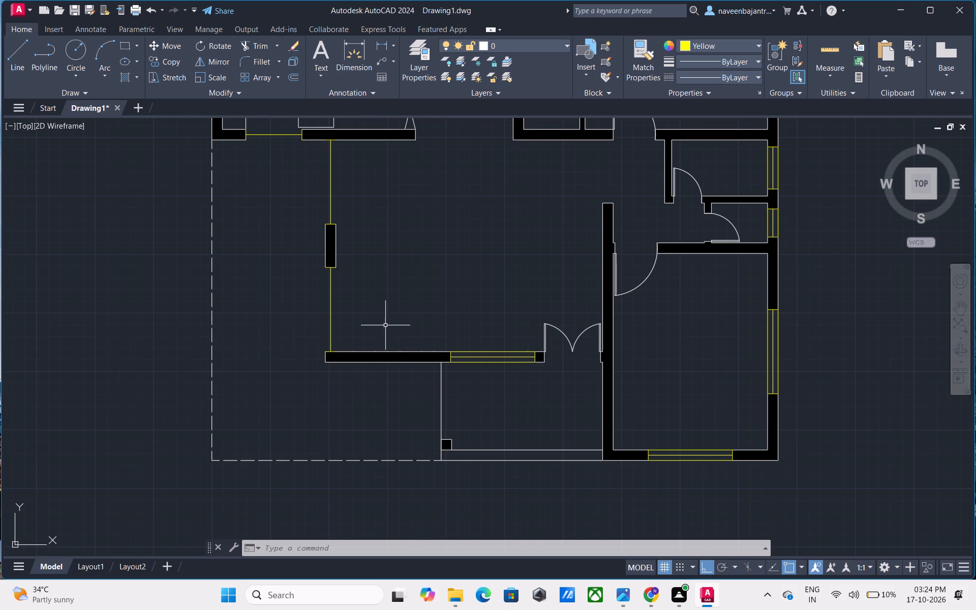
key("Escape")
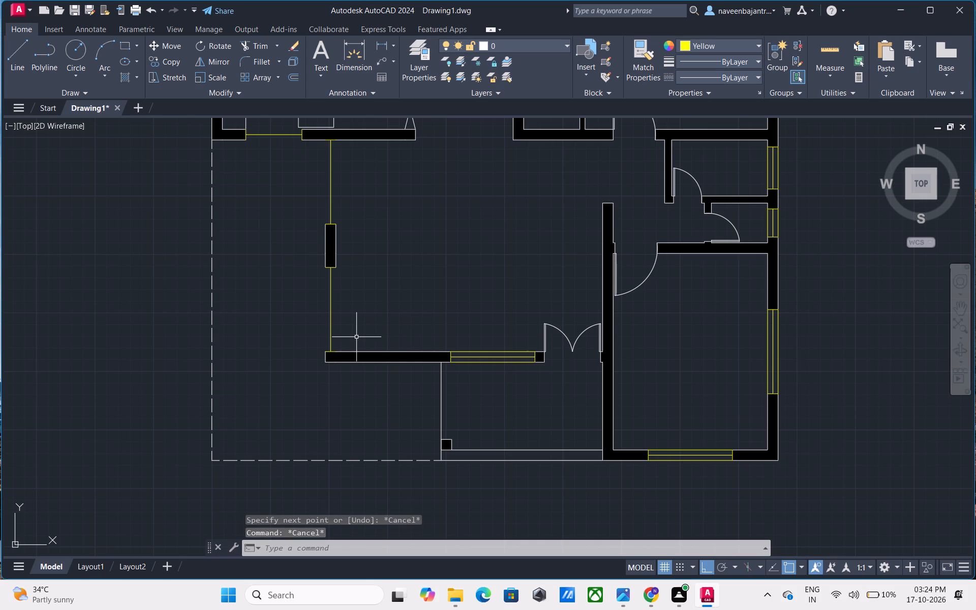
type("L")
key("space")
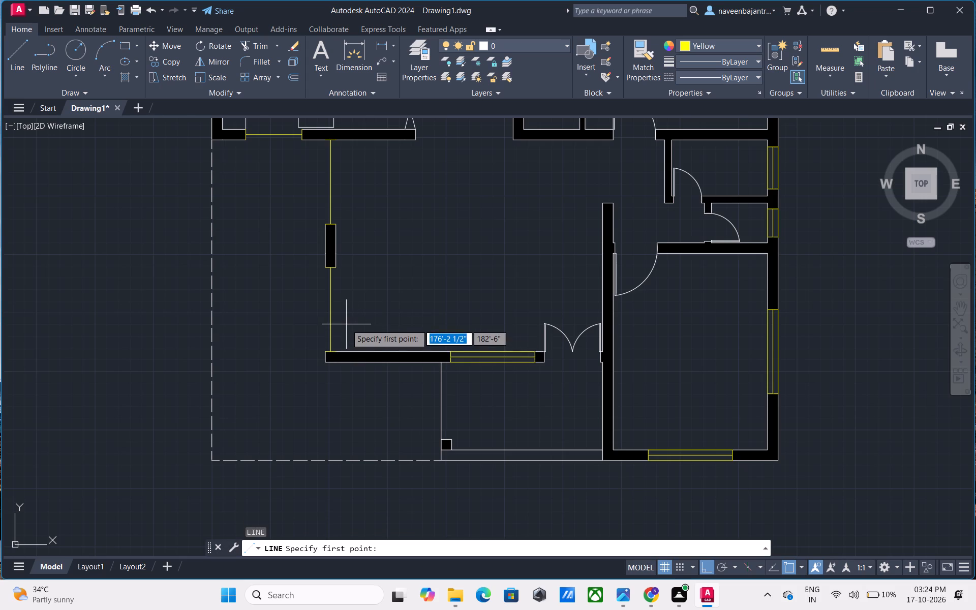
left_click(338, 268)
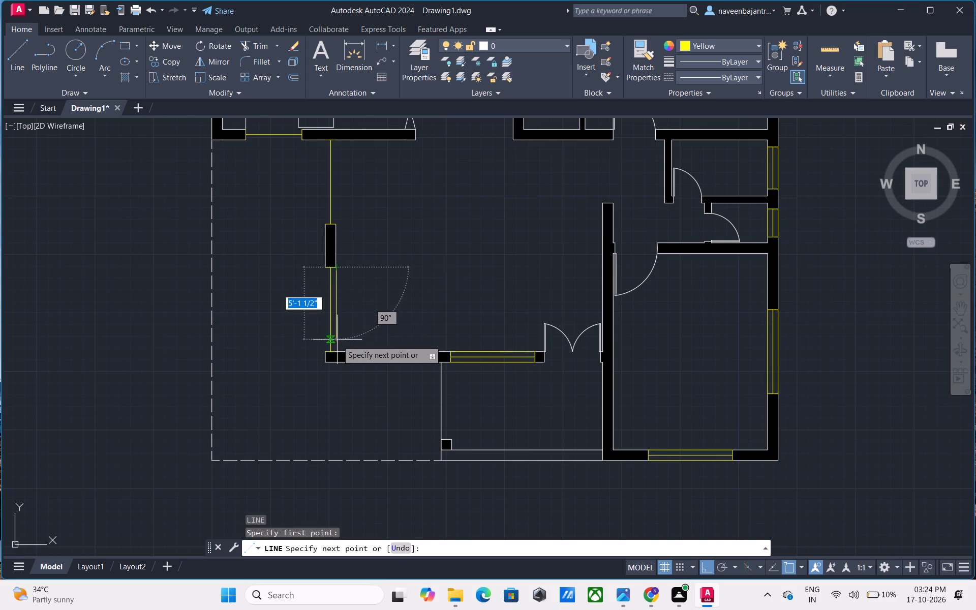
left_click(334, 350)
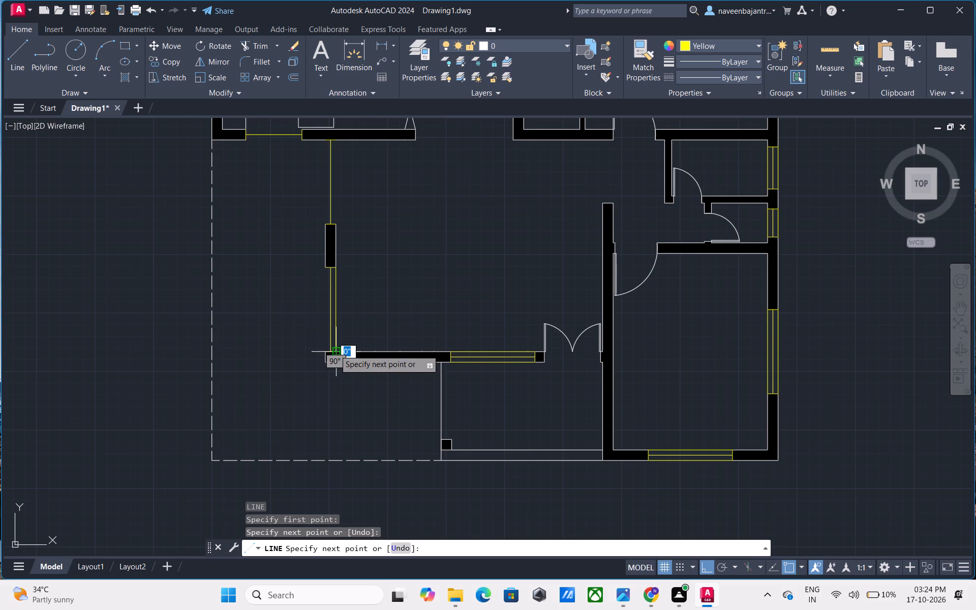
key("Escape")
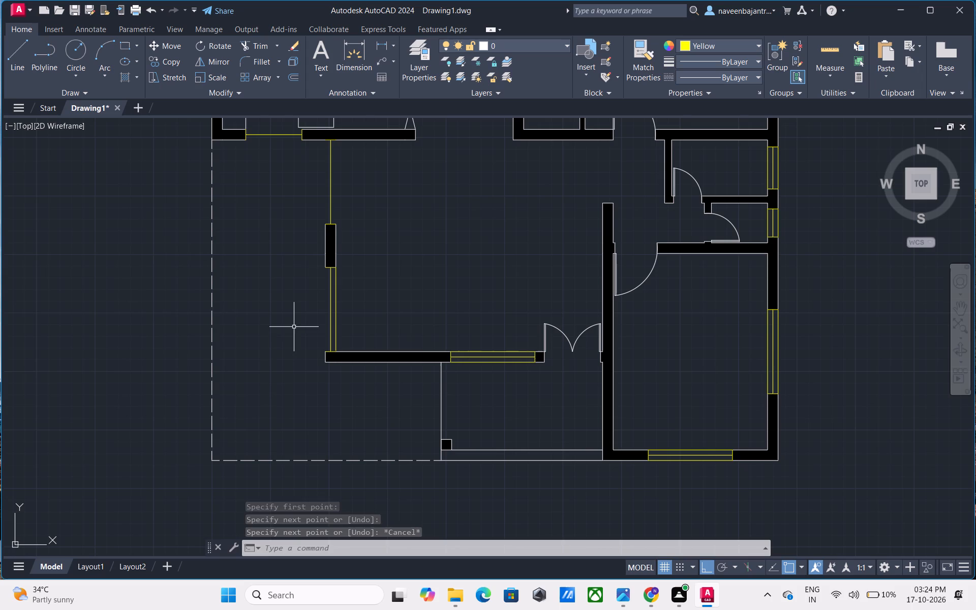
type("L")
key("space")
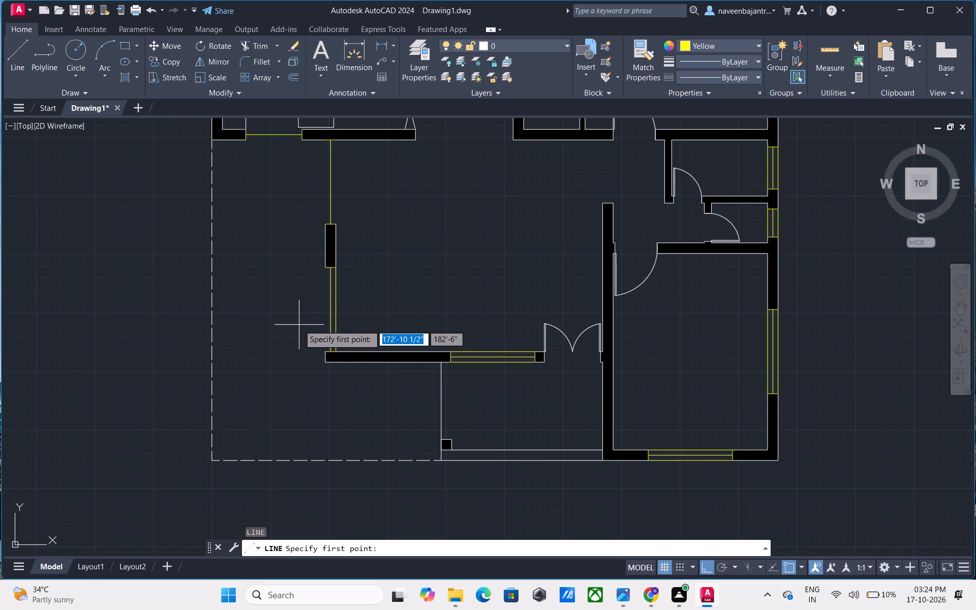
left_click(323, 268)
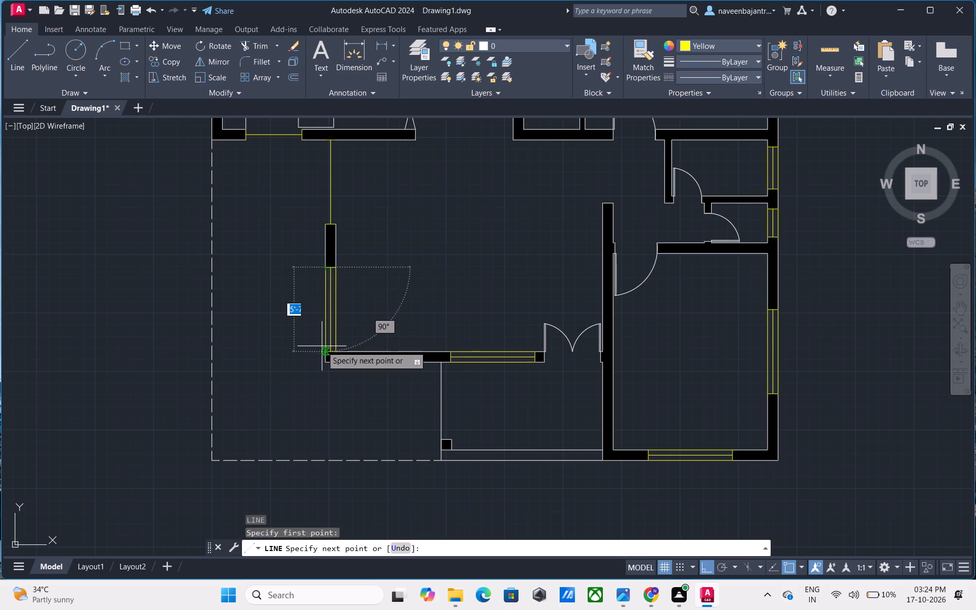
left_click(323, 351)
key("Escape")
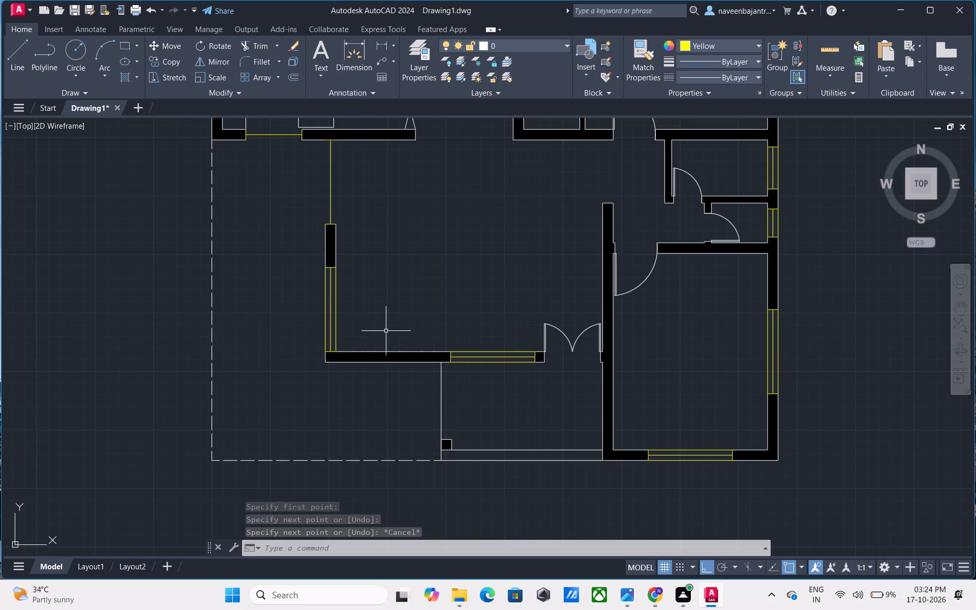
Draw 6' yellow lines along the inner and outer wall faces across the northern window in the living area's west wall.
middle_click_drag(358, 203, 409, 354)
key("Escape")
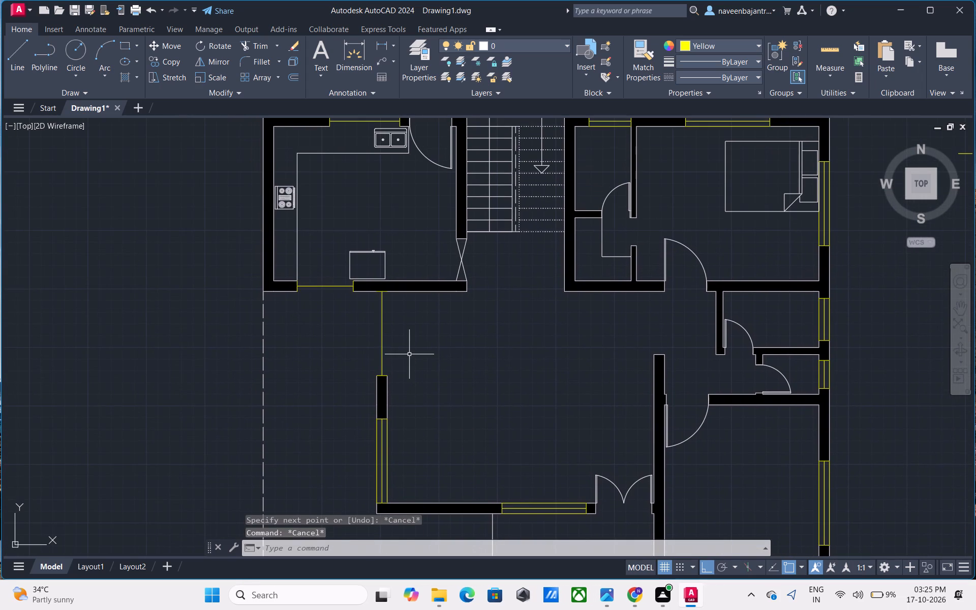
type("L")
key("space")
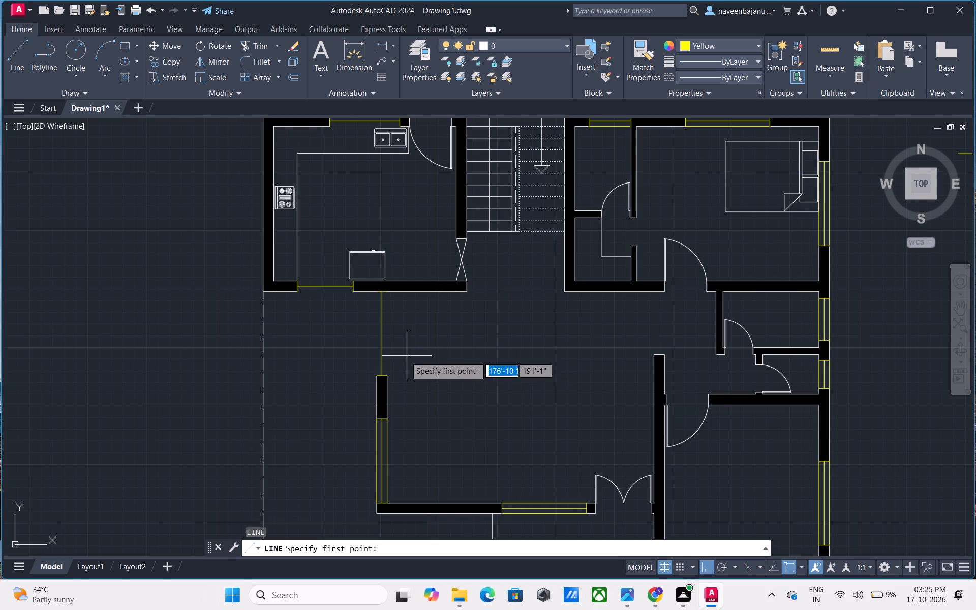
left_click(386, 377)
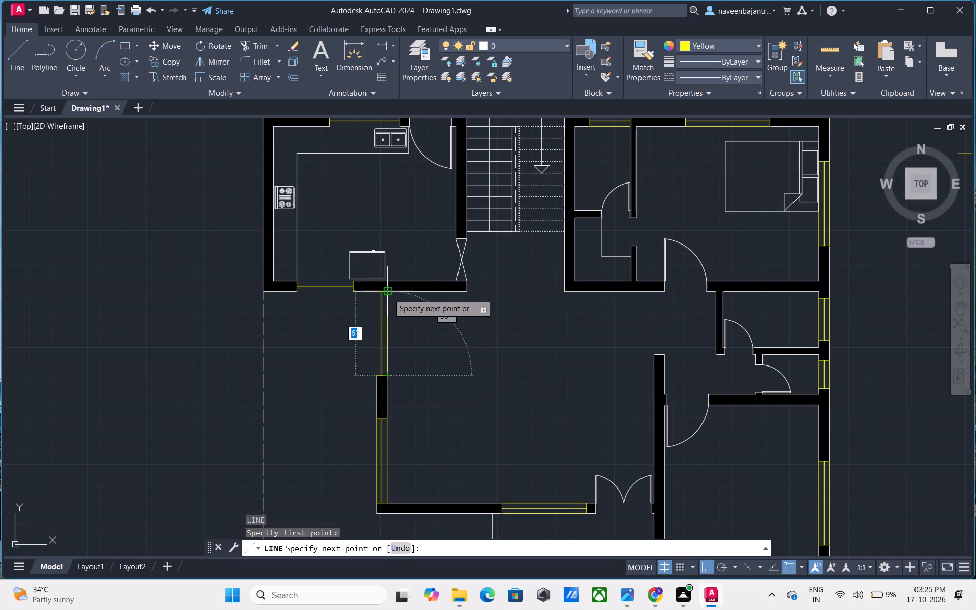
left_click(388, 294)
key("Escape")
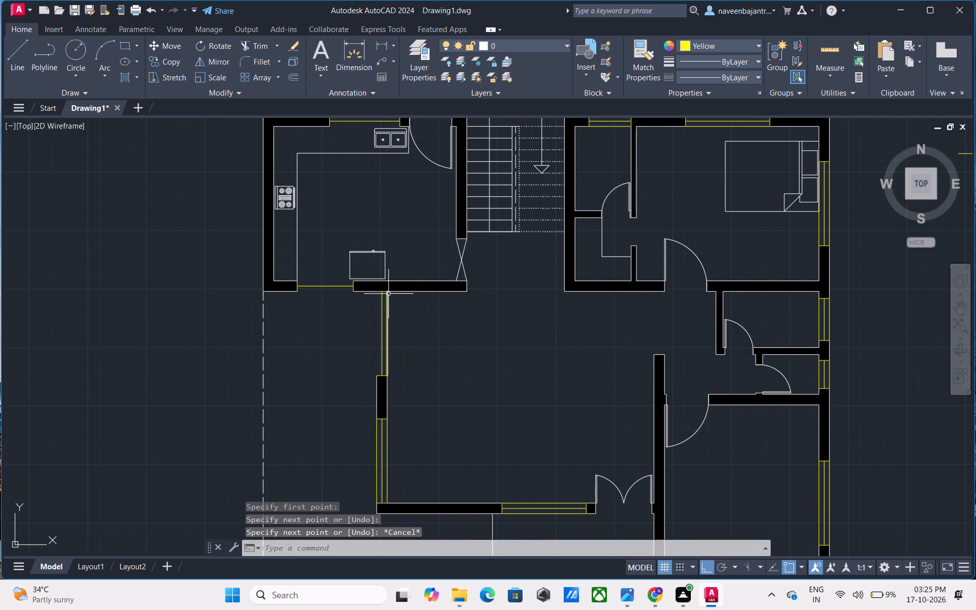
key("Escape")
type("L")
key("space")
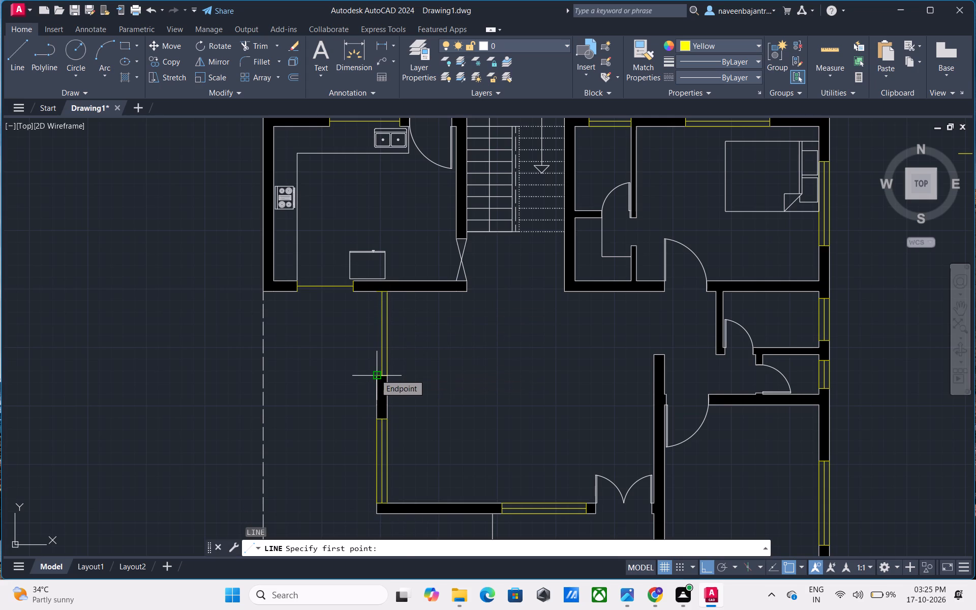
left_click(375, 374)
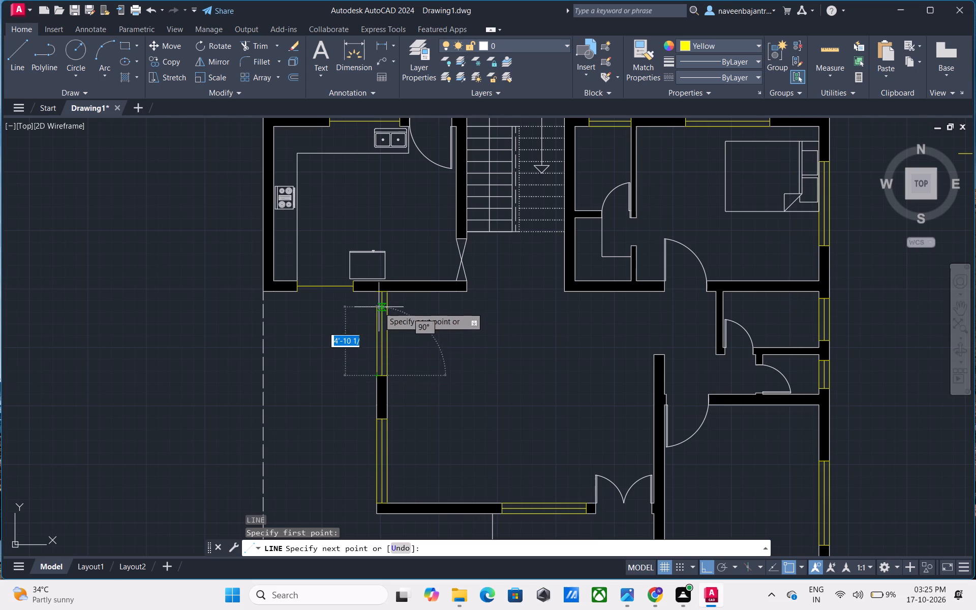
left_click(377, 294)
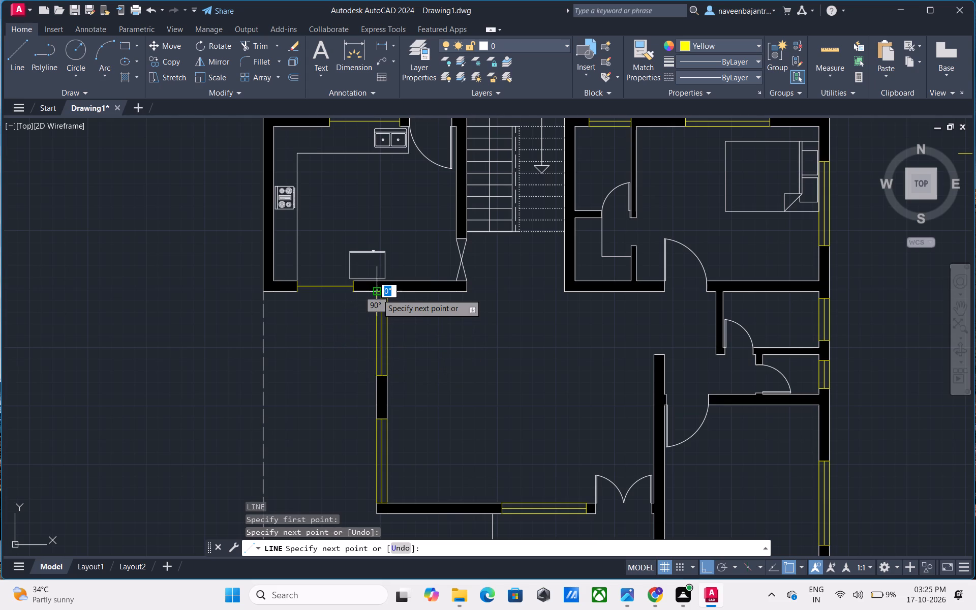
key("Escape")
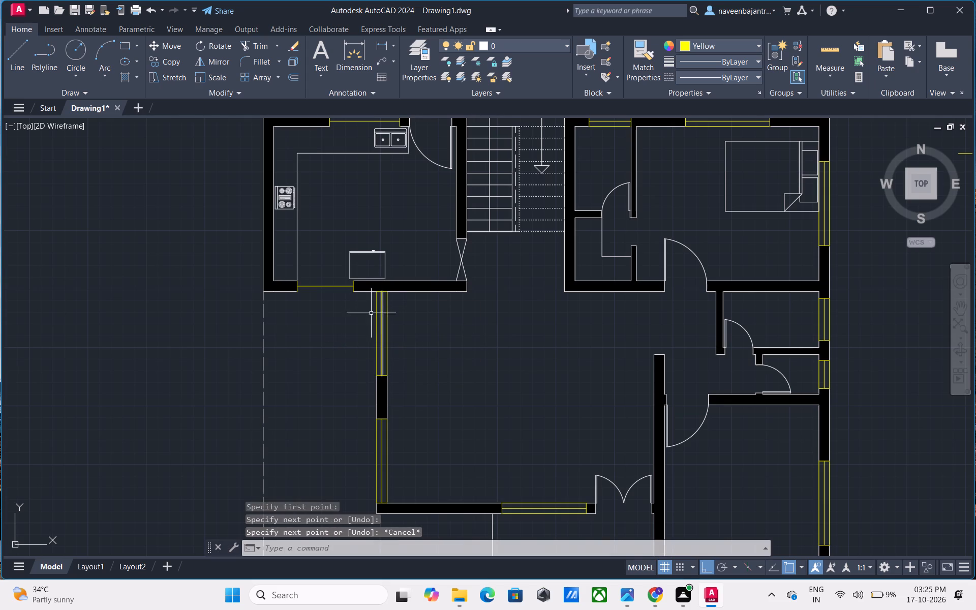
Draw 5' yellow lines along the inner and outer wall faces across the kitchen's north window above the sink.
middle_click_drag(330, 323, 377, 379)
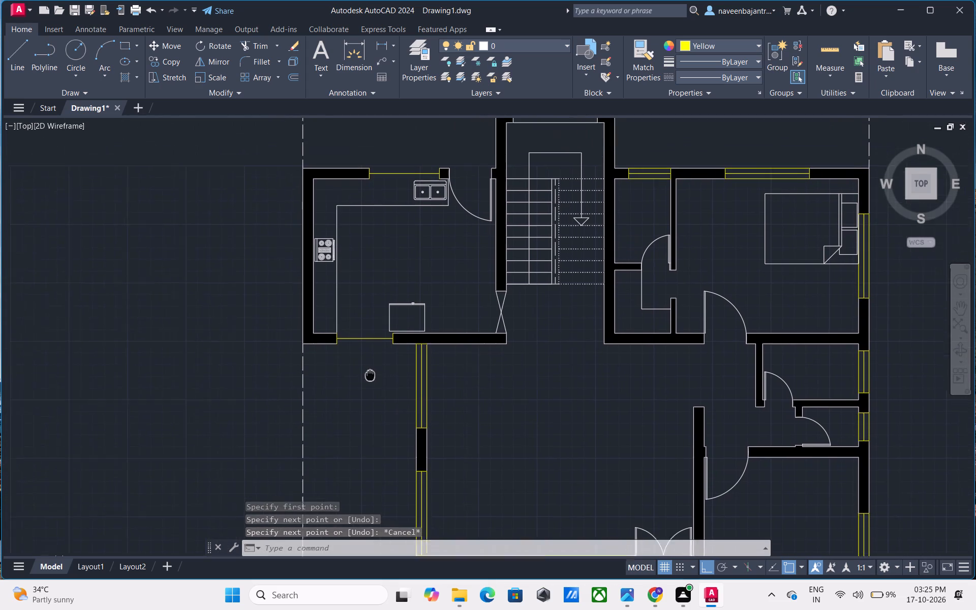
middle_click_drag(377, 379, 431, 403)
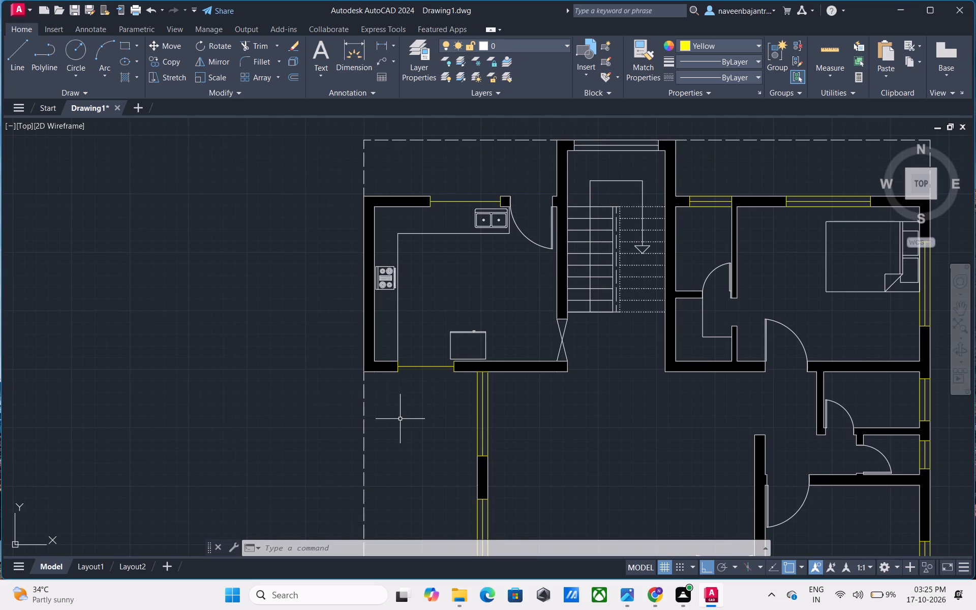
key("Escape")
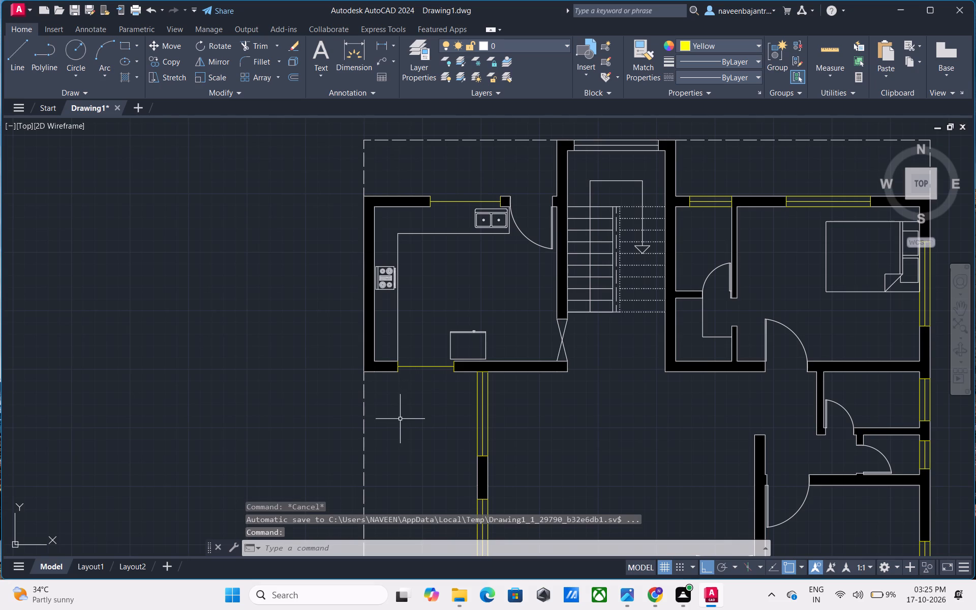
type("L")
key("space")
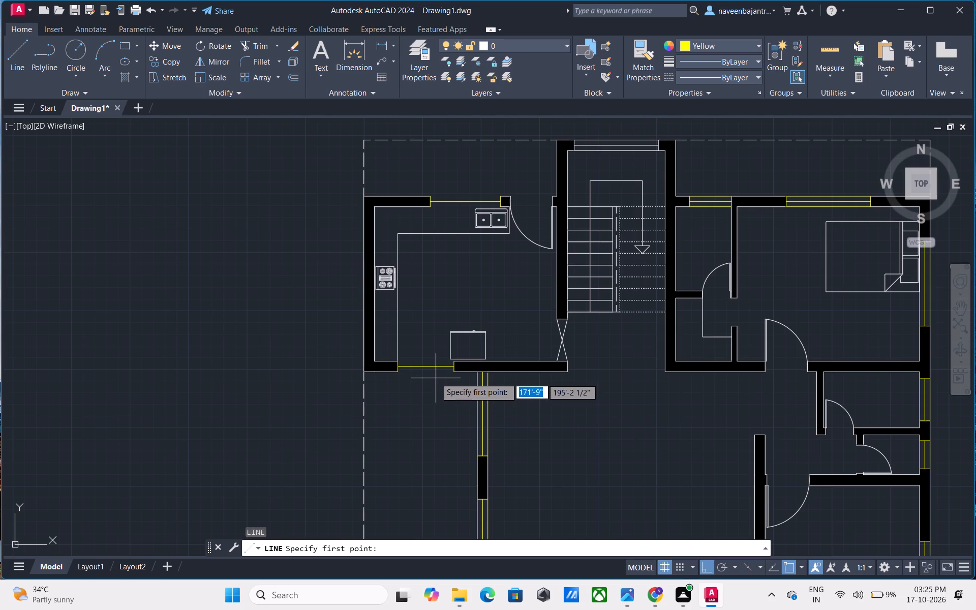
left_click(429, 205)
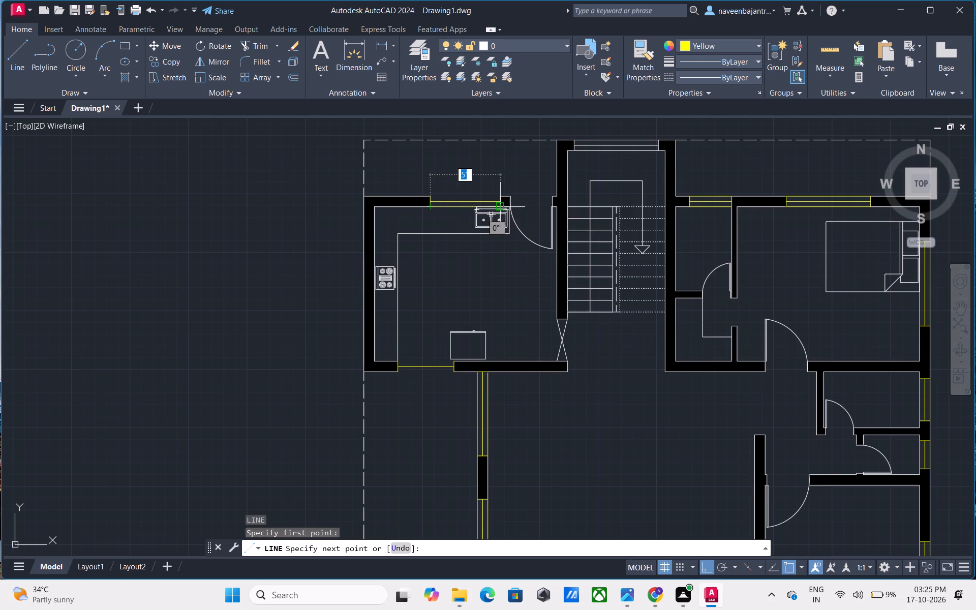
left_click(498, 207)
key("Escape")
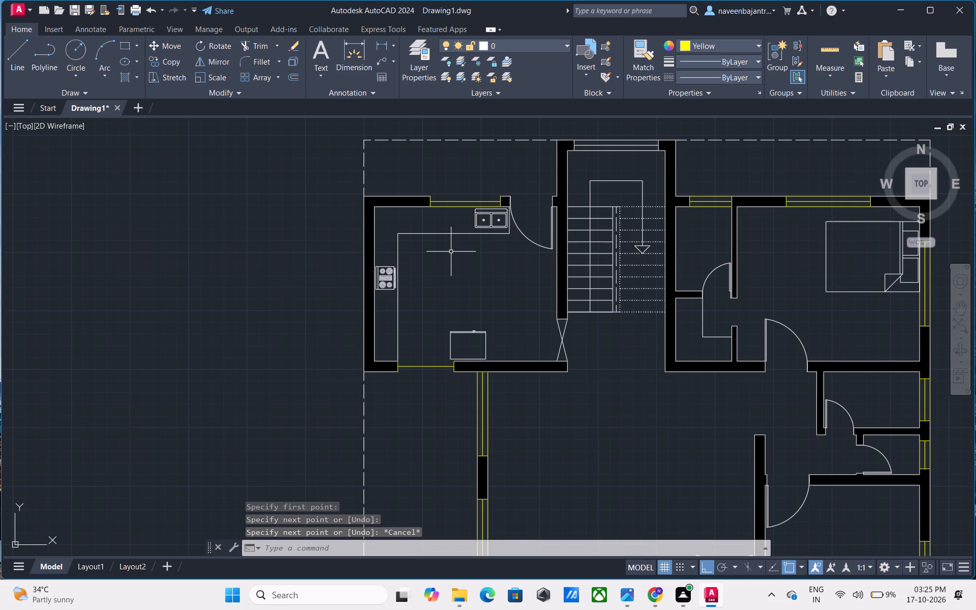
type("L")
key("space")
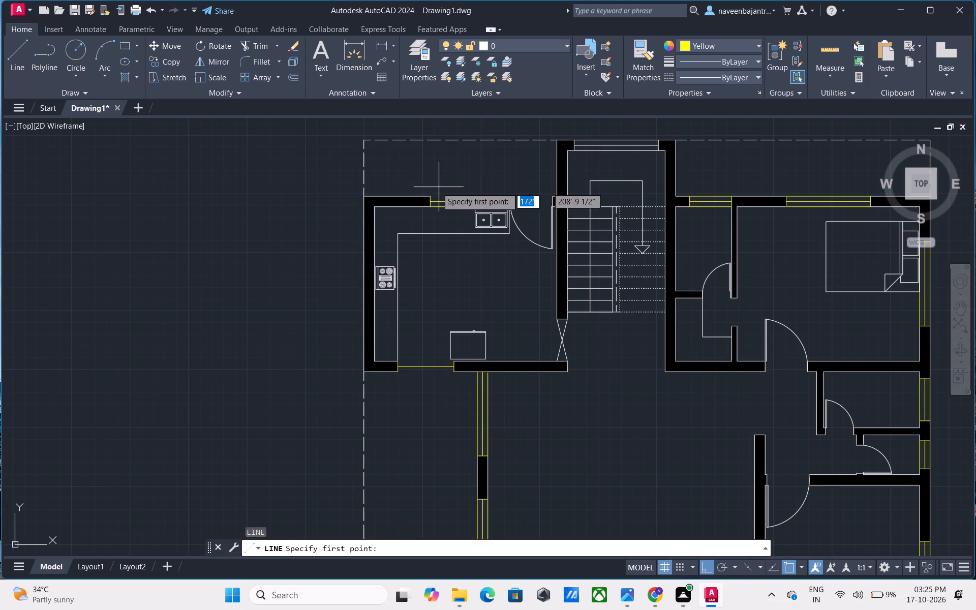
left_click(433, 194)
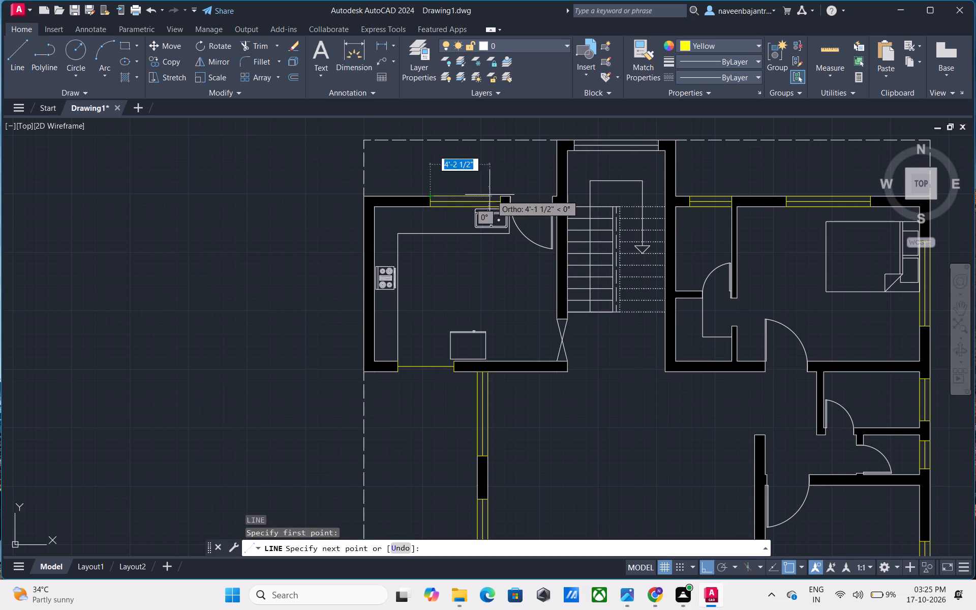
left_click(501, 195)
key("Escape")
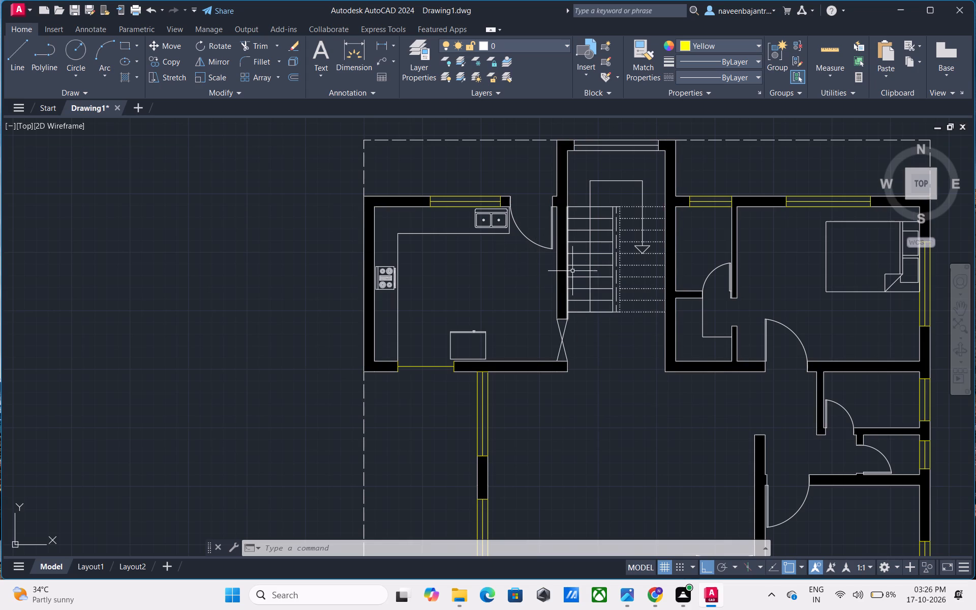
Trim the inner and outer wall lines across the window opening in the staircase's north wall.
scroll(616, 365, "down", 1)
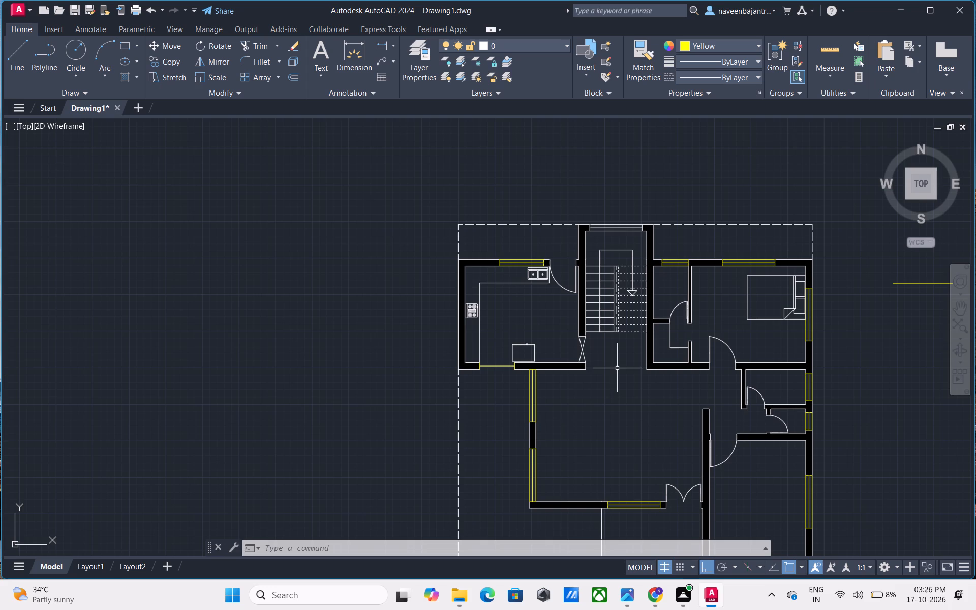
middle_click_drag(617, 368, 524, 432)
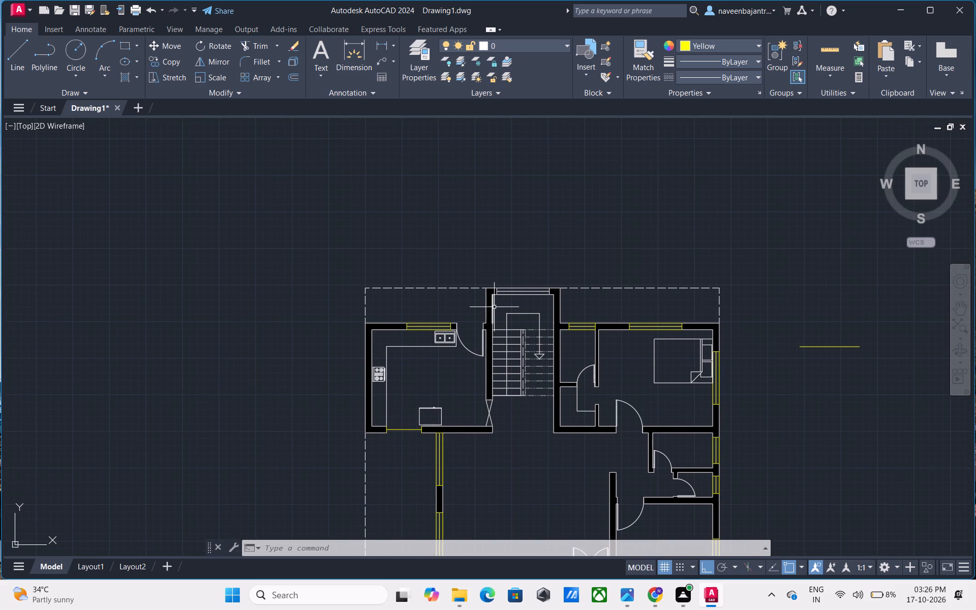
scroll(494, 307, "up", 1)
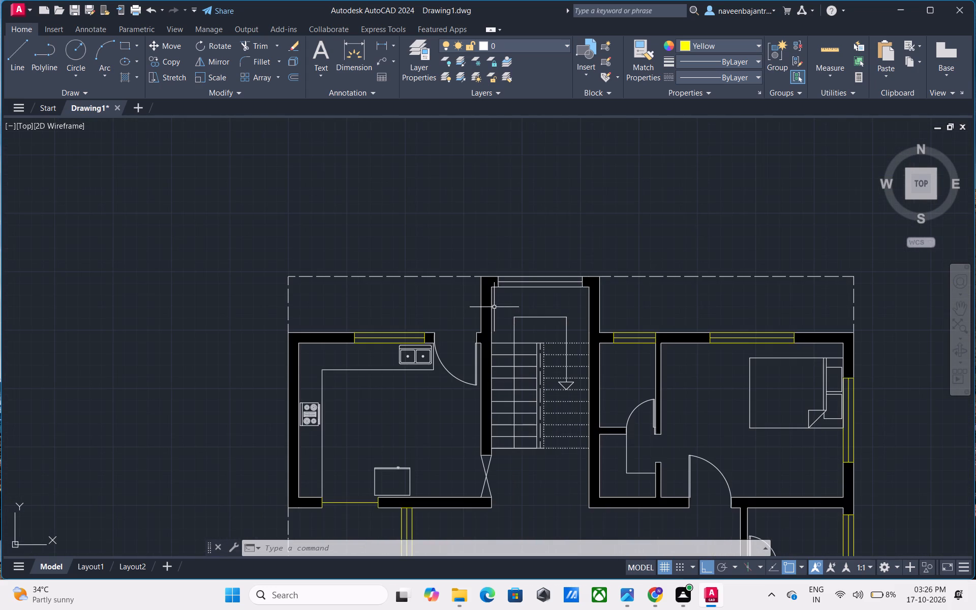
scroll(494, 307, "up", 1)
middle_click_drag(518, 302, 479, 345)
scroll(479, 345, "up", 1)
key("Escape")
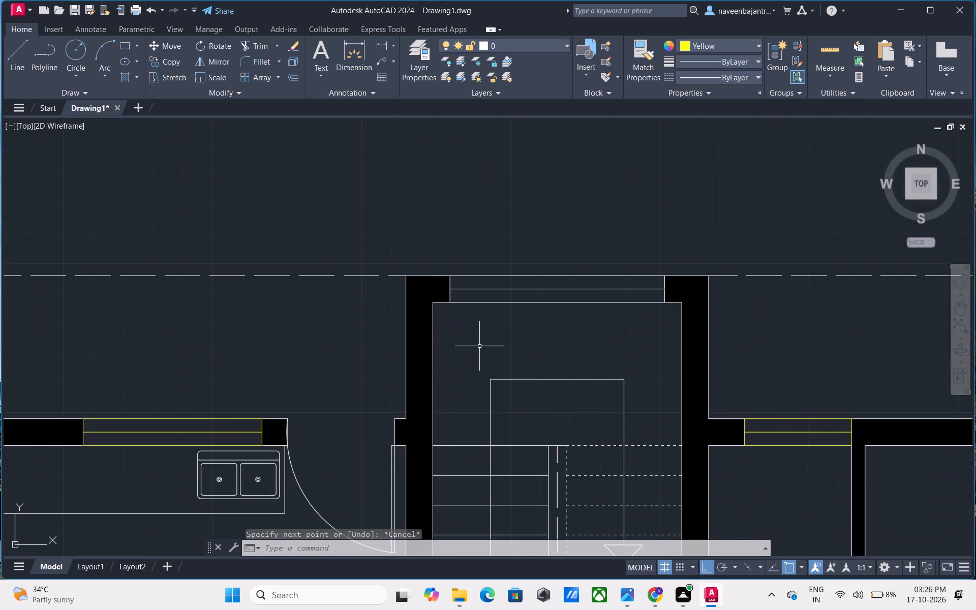
scroll(486, 351, "up", 1)
type("TR")
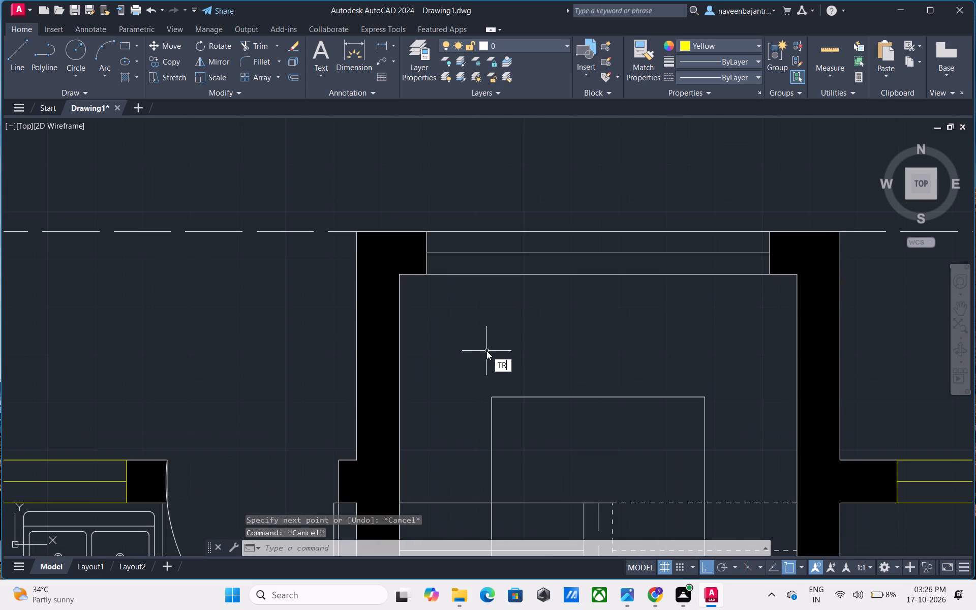
key("space")
left_click(557, 276)
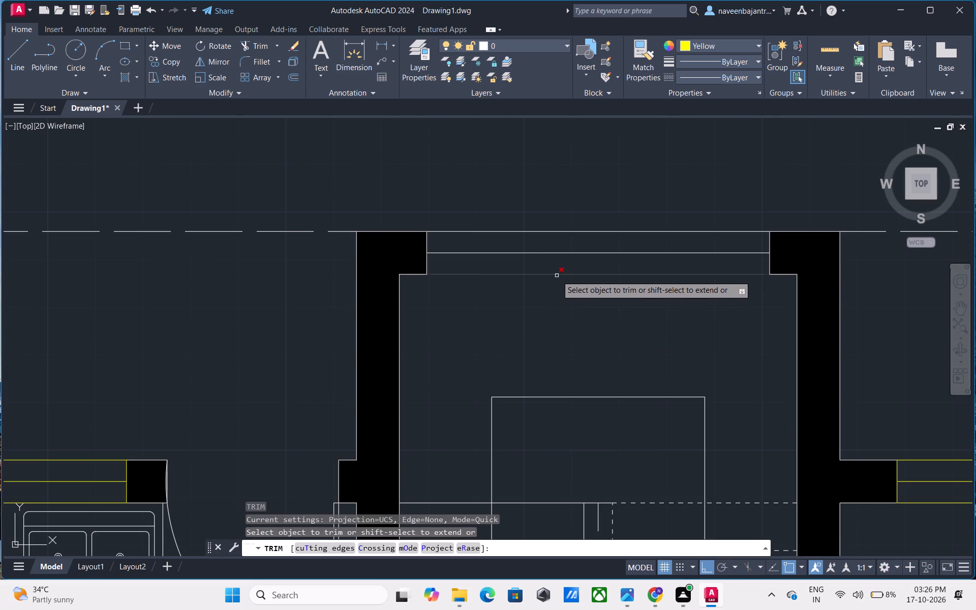
left_click(561, 230)
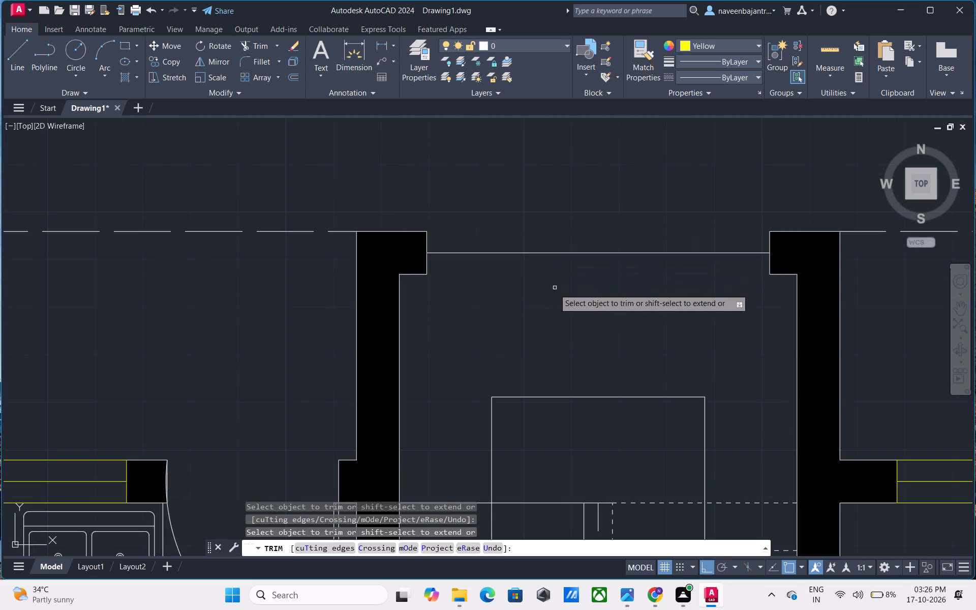
key("Escape")
key("Escape")
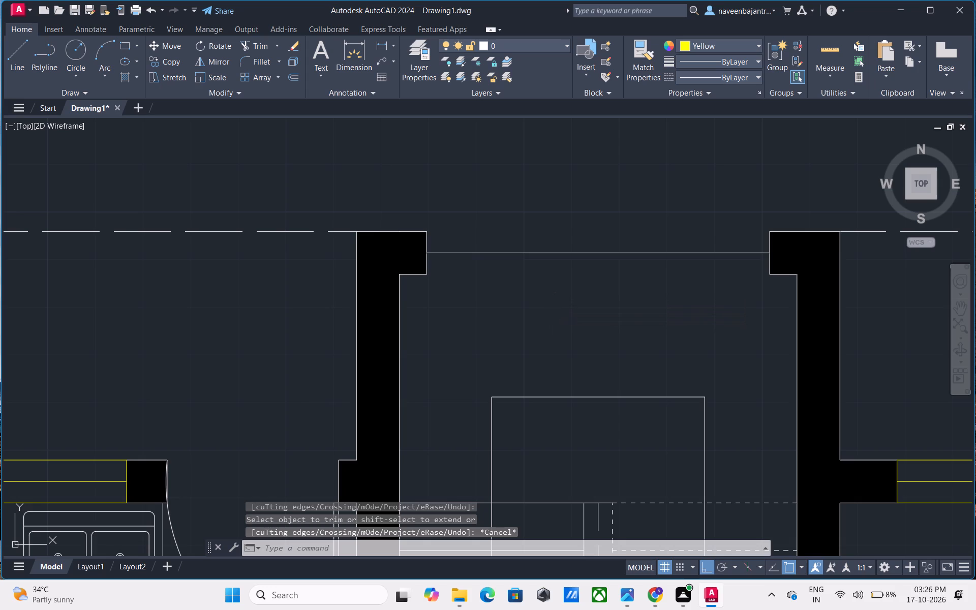
Draw 6' yellow lines along the inner and outer wall faces across the staircase's north window.
type("L")
key("space")
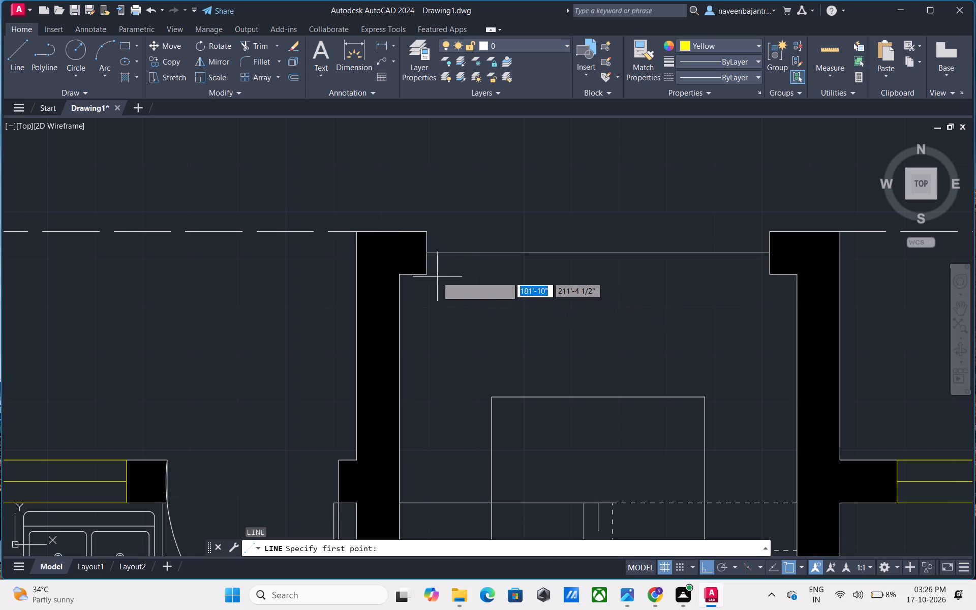
left_click(426, 277)
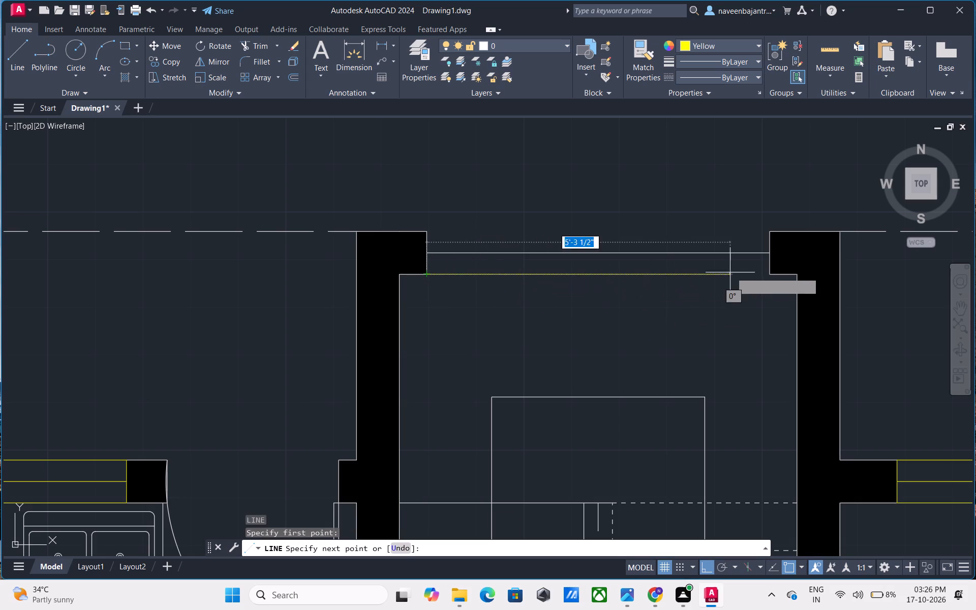
left_click(770, 276)
key("Escape")
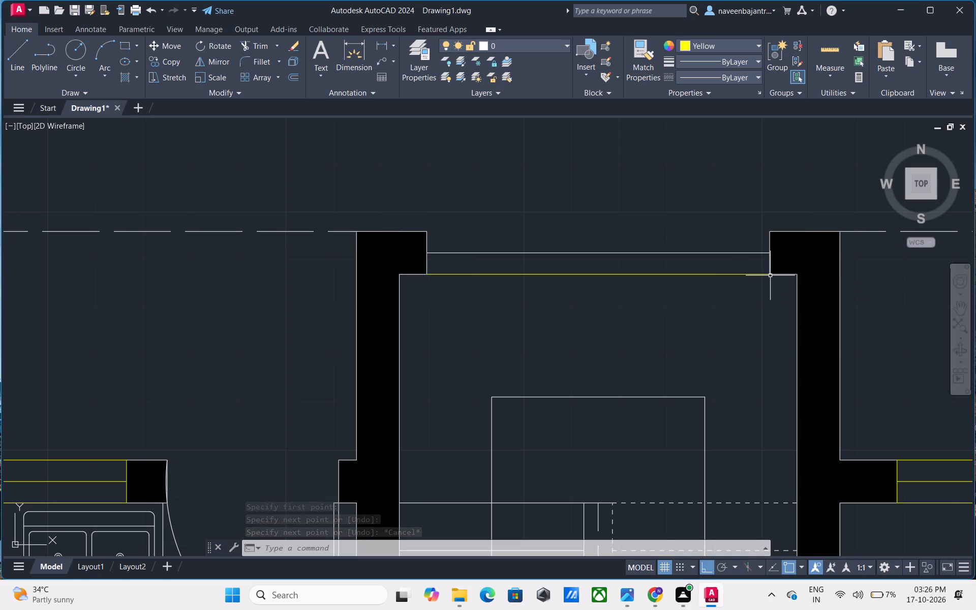
key("Escape")
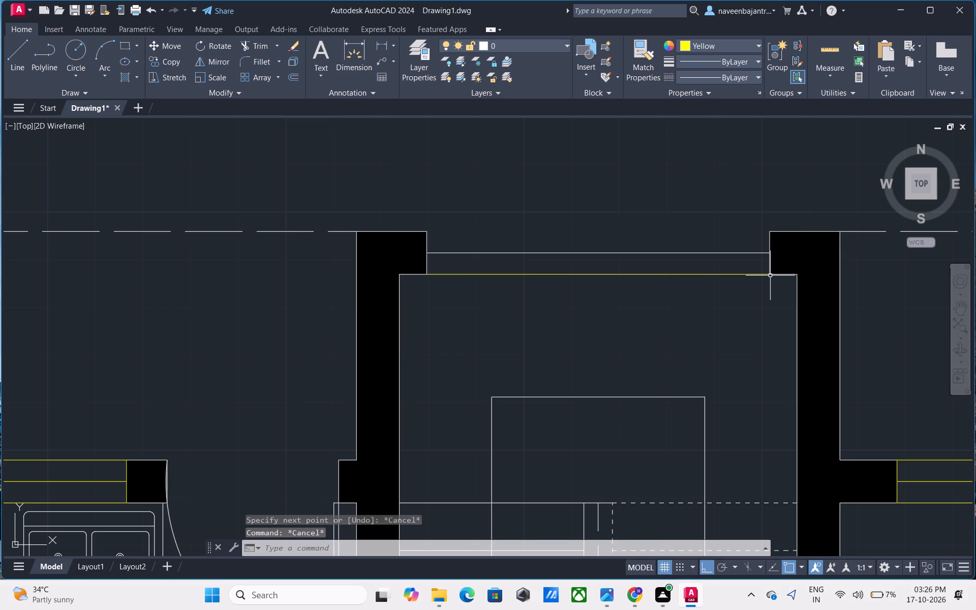
type("L")
key("space")
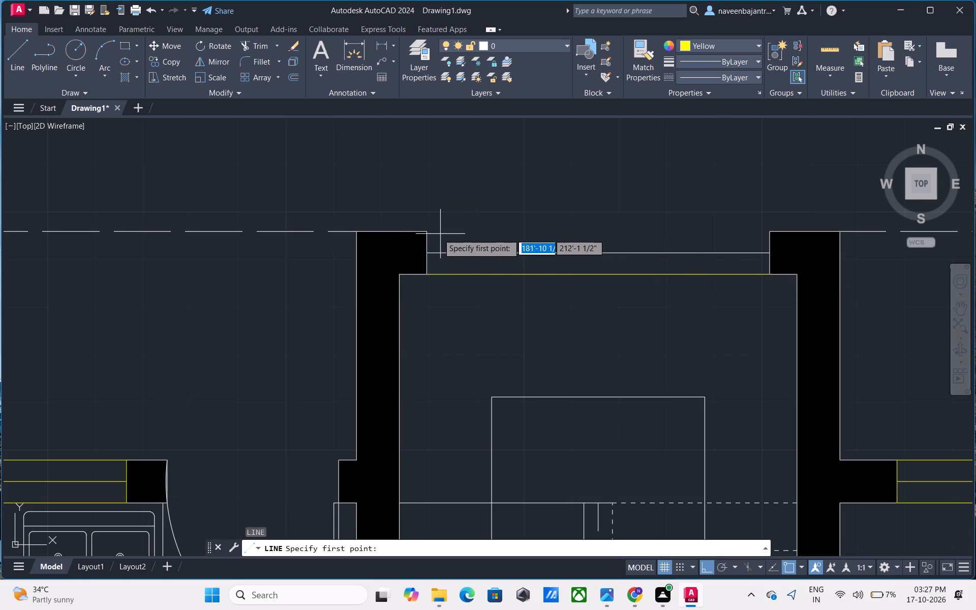
left_click(428, 231)
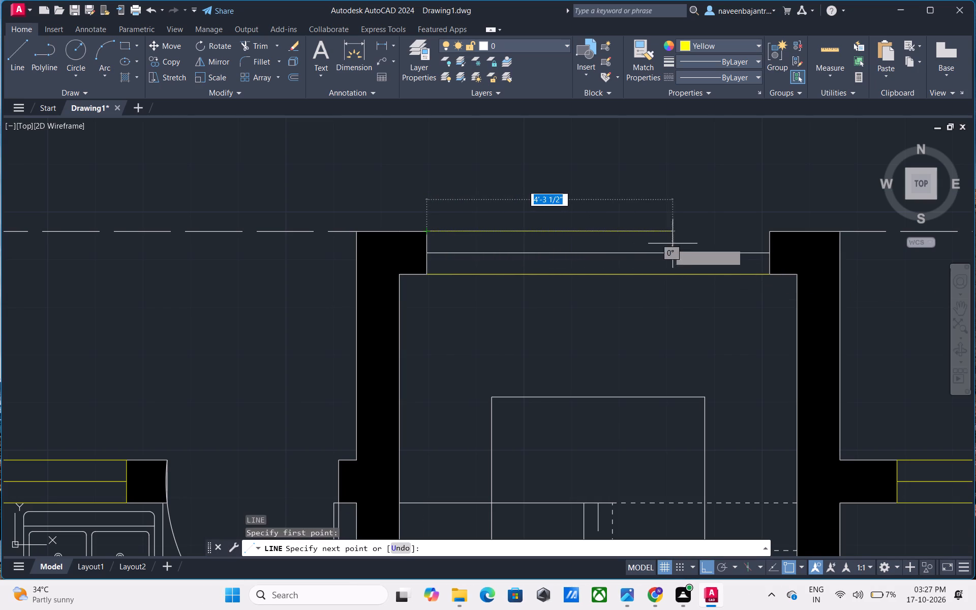
left_click(767, 235)
key("Escape")
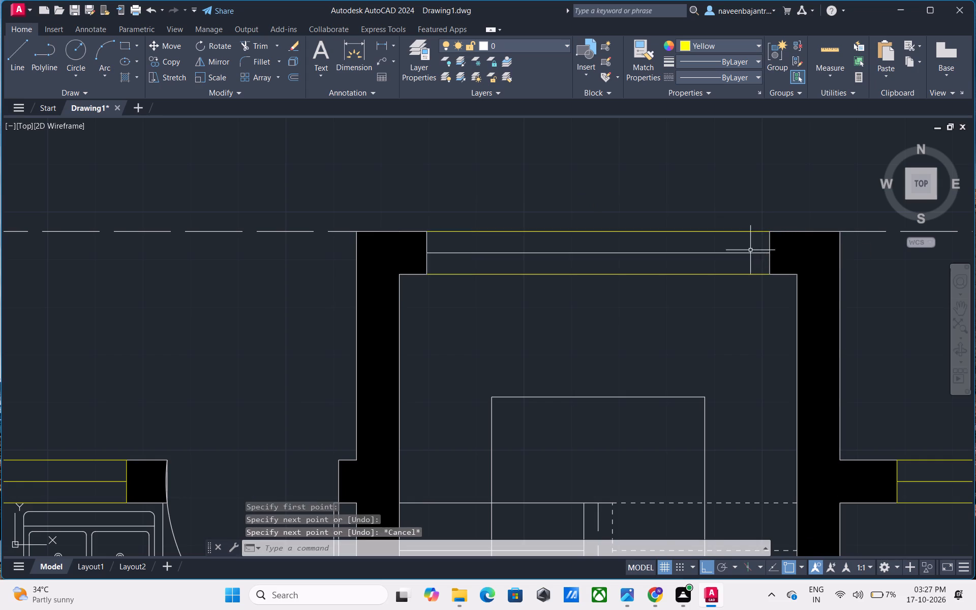
middle_click_drag(700, 337, 639, 334)
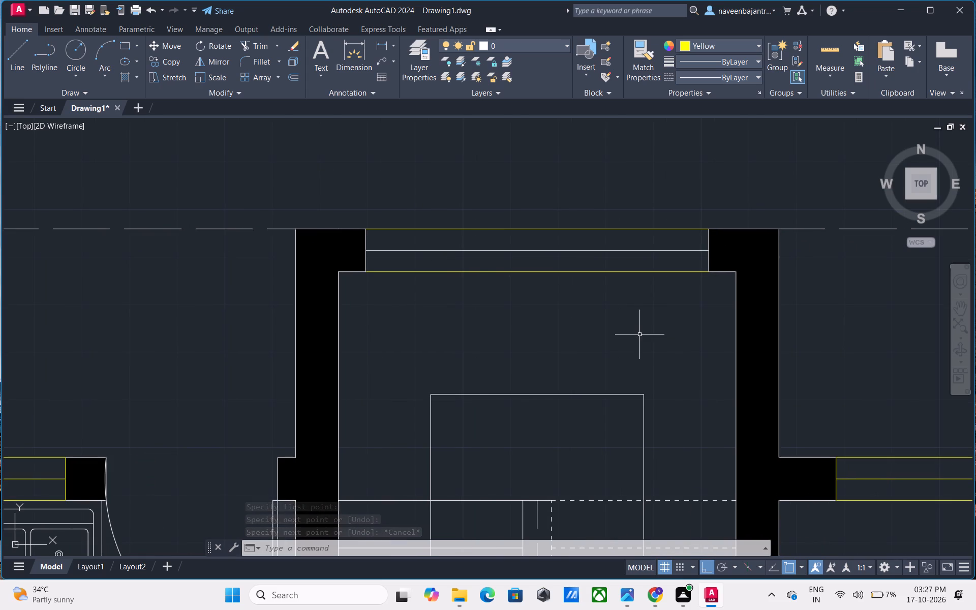
key("Escape")
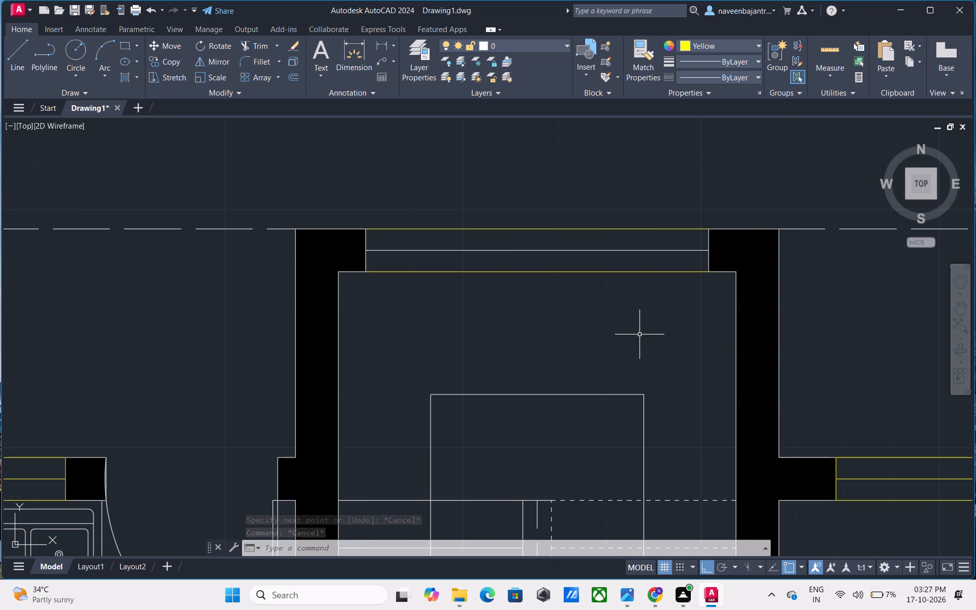
key("Escape")
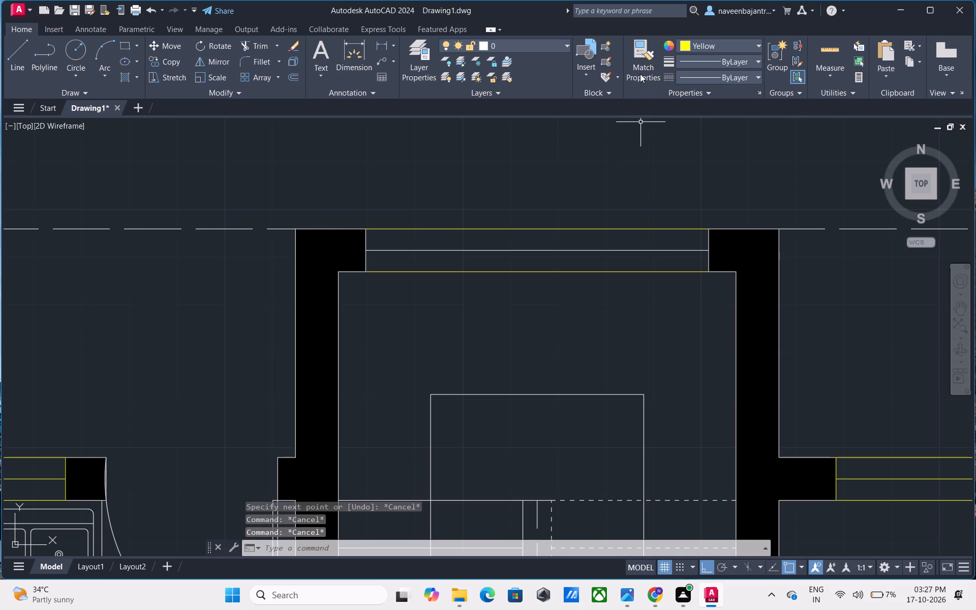
Match the properties of the staircase north window's middle line and both end lines to its new yellow edge lines.
left_click(640, 74)
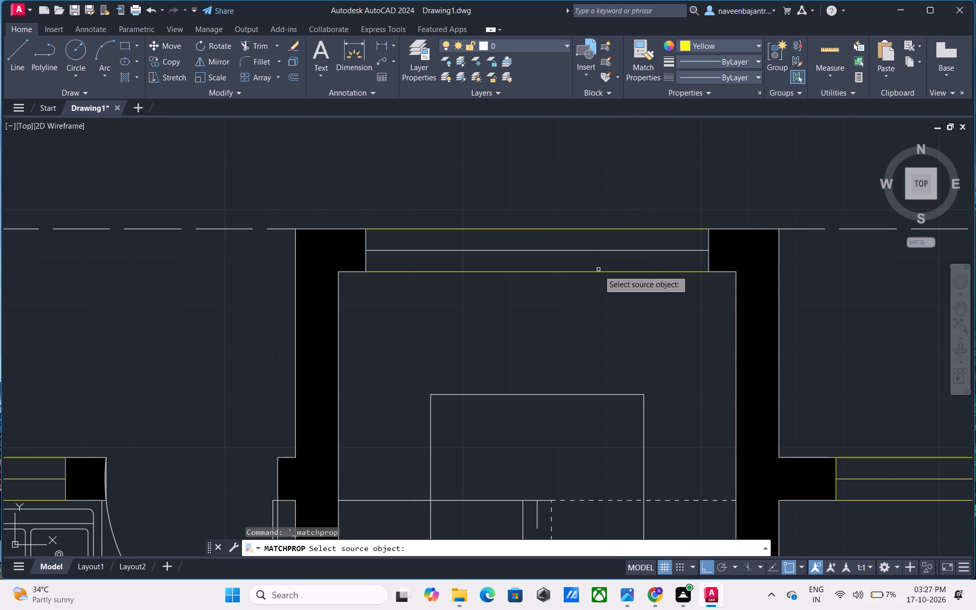
left_click(598, 270)
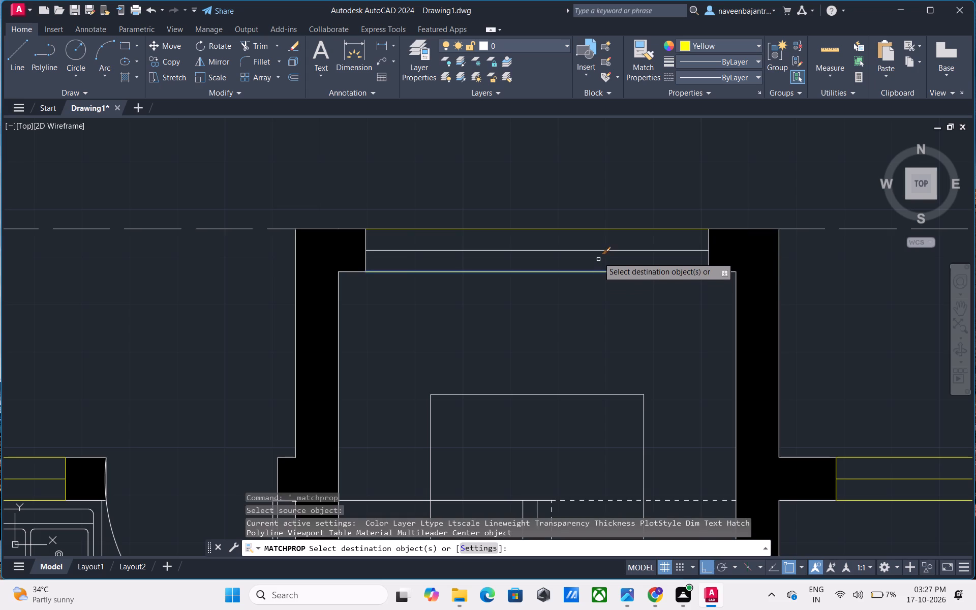
left_click(599, 249)
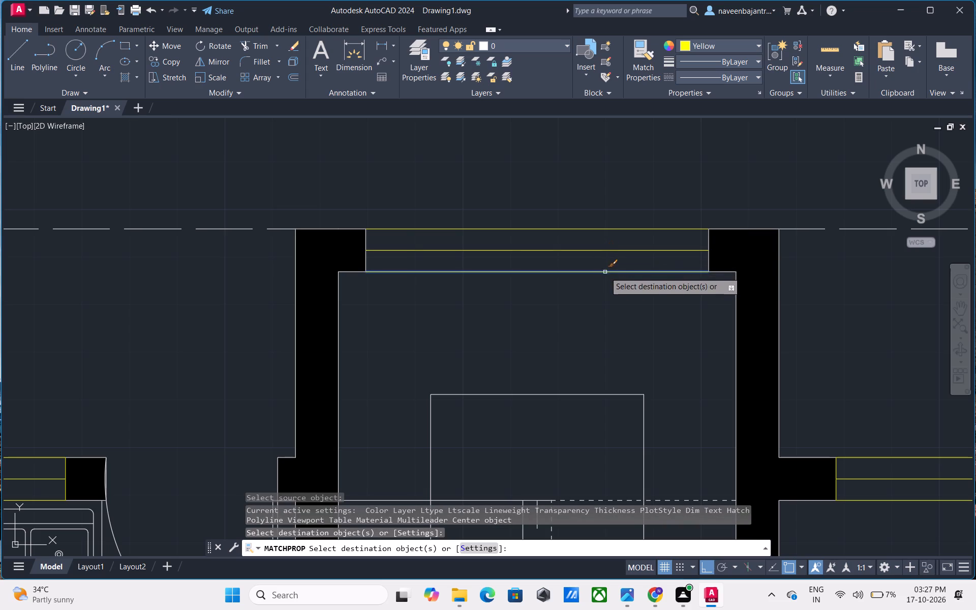
key("Escape")
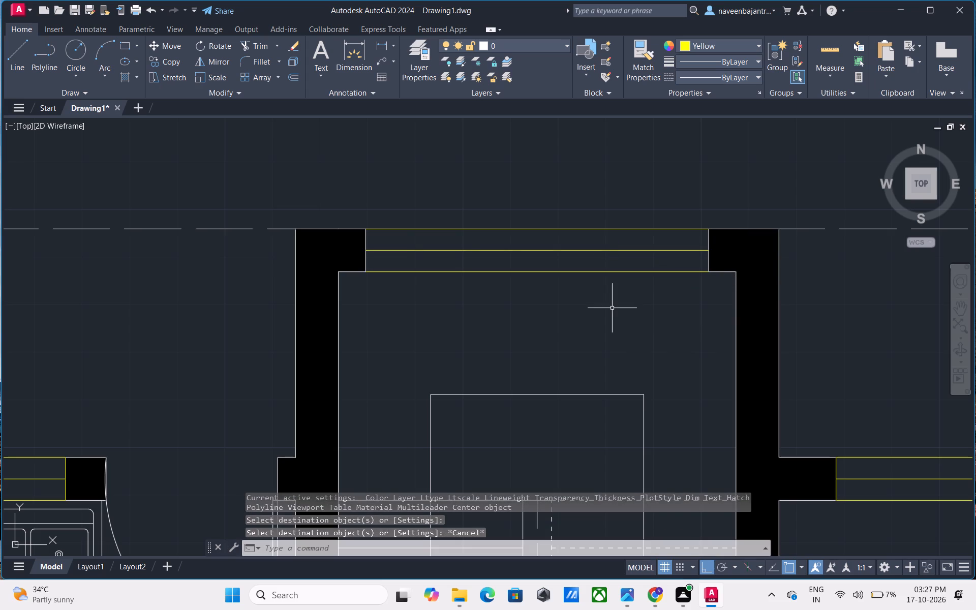
key("Escape")
left_click(637, 72)
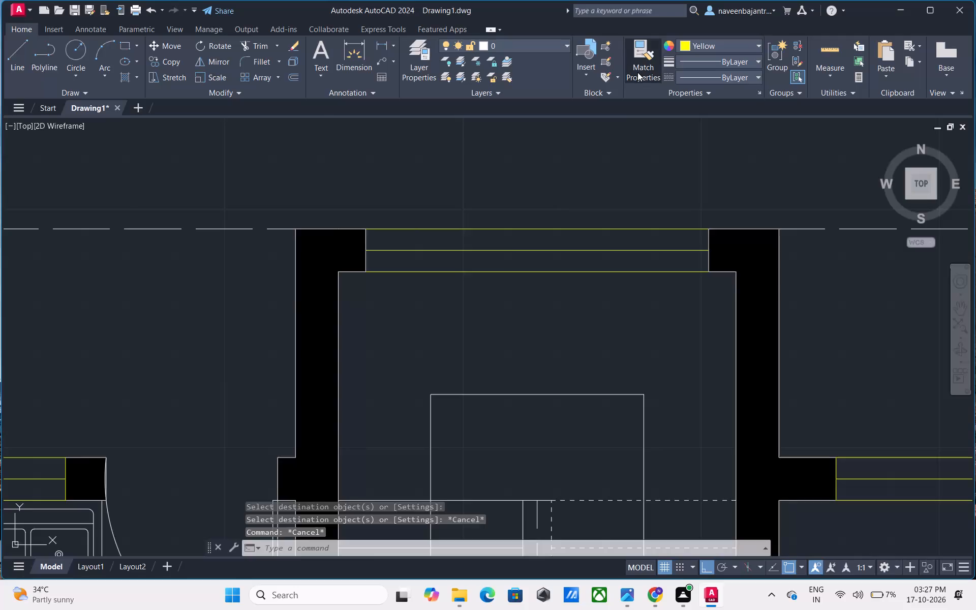
left_click(605, 229)
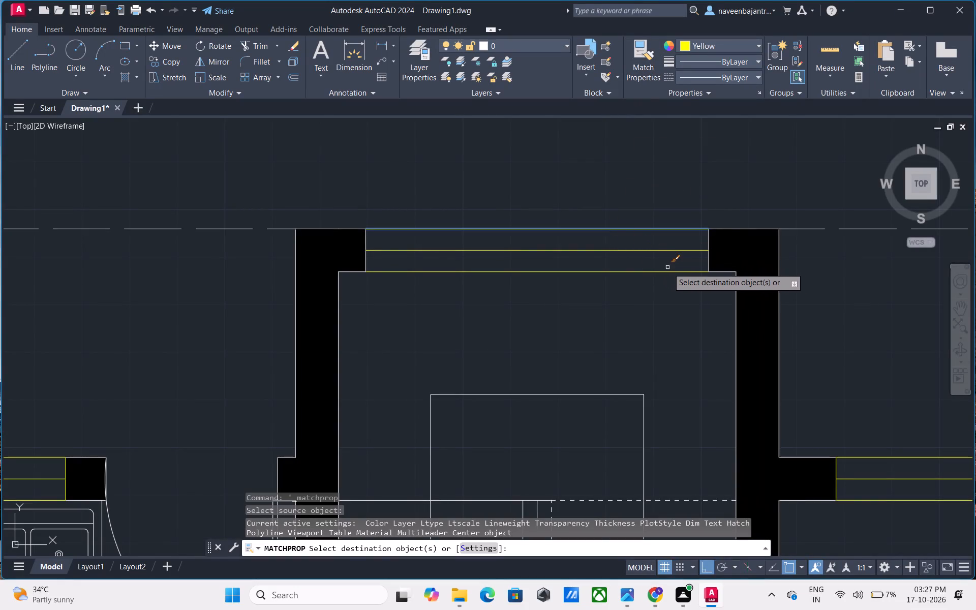
left_click(708, 261)
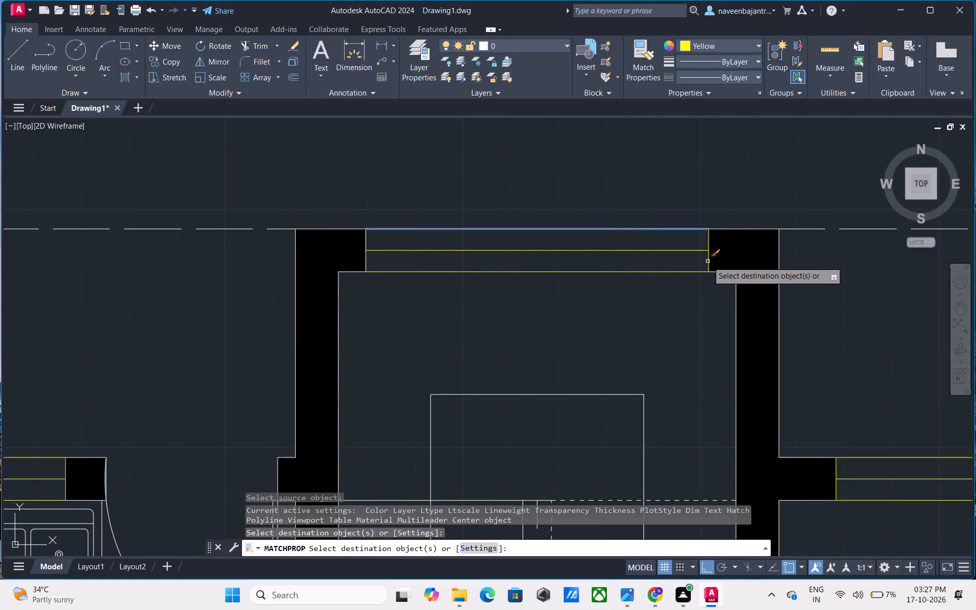
left_click(366, 259)
key("Escape")
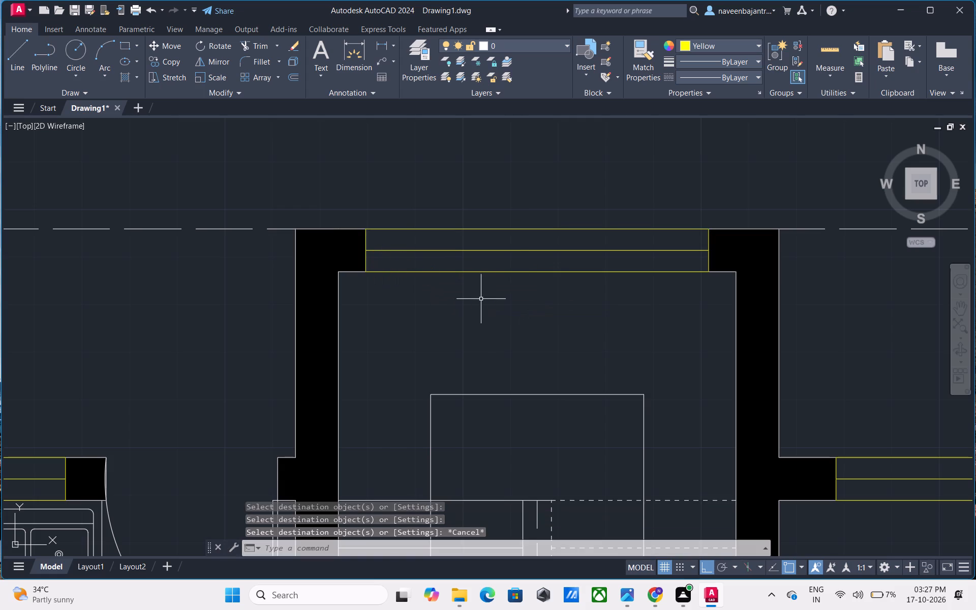
Open the full color selection for the current object color and dismiss the interrupting battery notice.
scroll(481, 299, "down", 1)
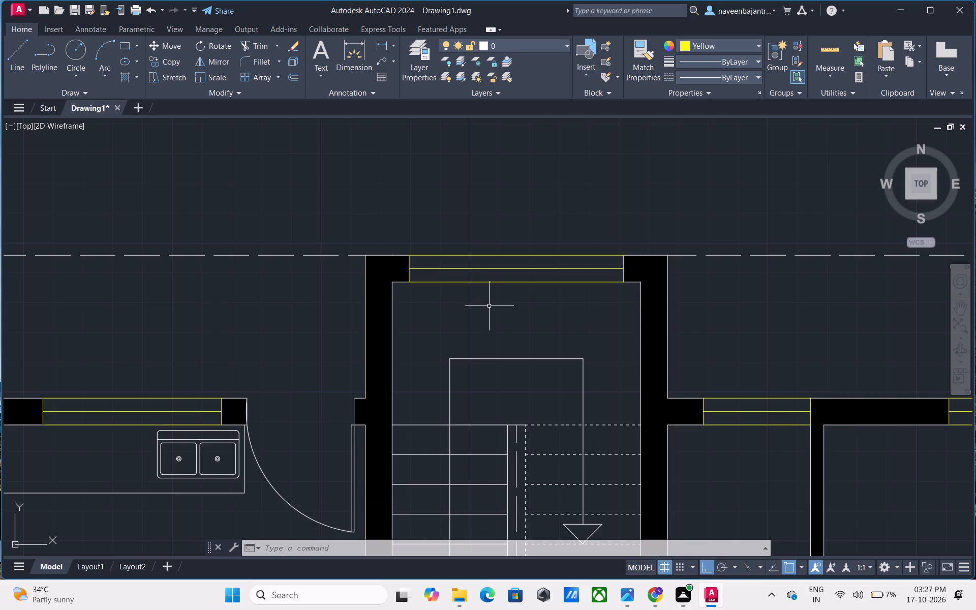
middle_click_drag(489, 306, 457, 309)
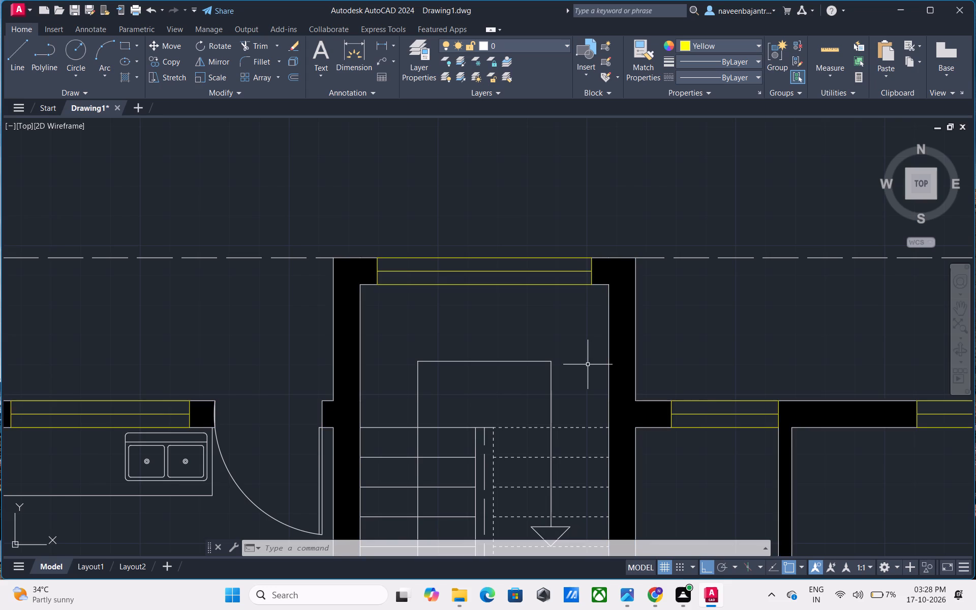
middle_click_drag(587, 364, 583, 309)
key("Escape")
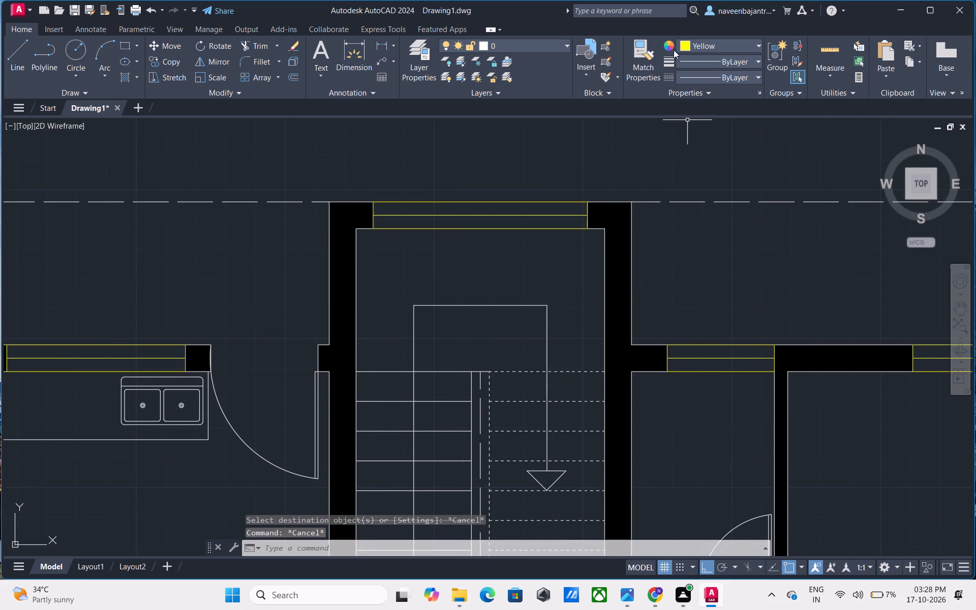
left_click(686, 49)
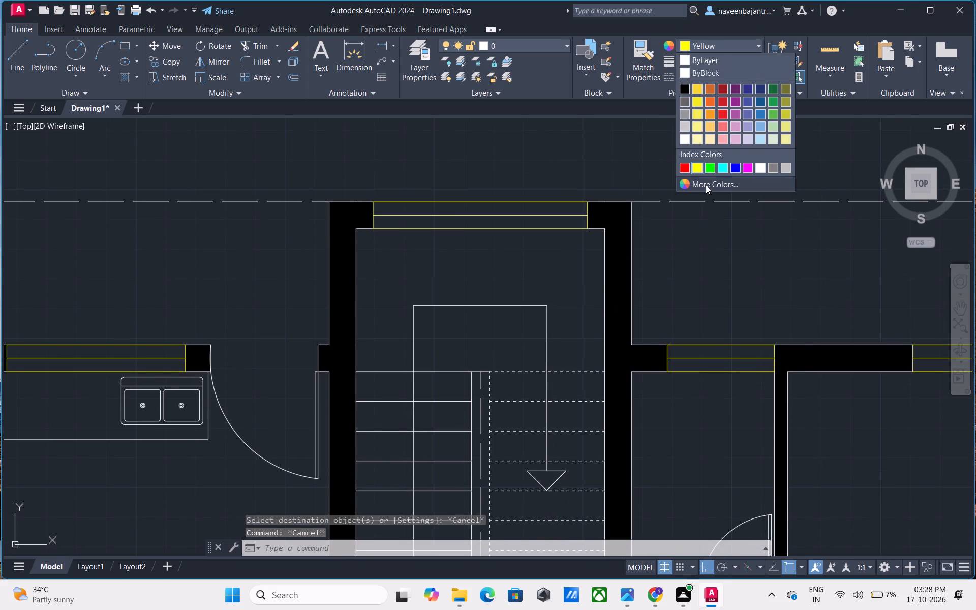
left_click(706, 185)
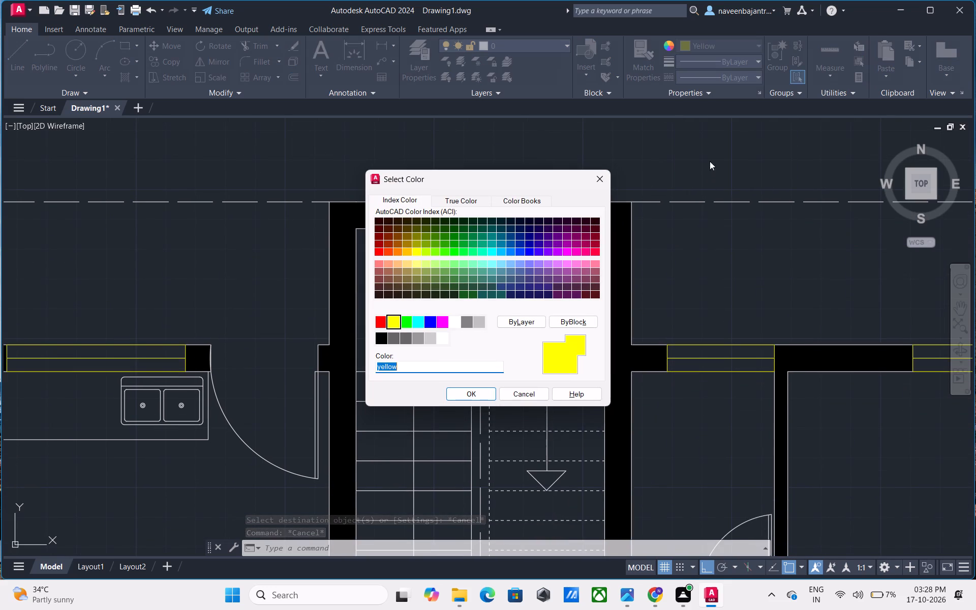
left_click(533, 199)
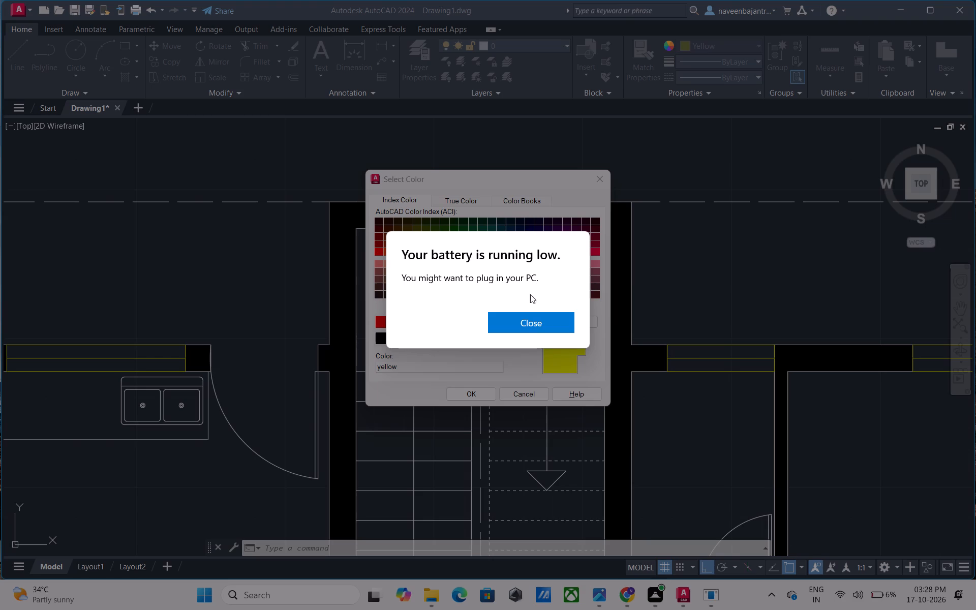
left_click(533, 322)
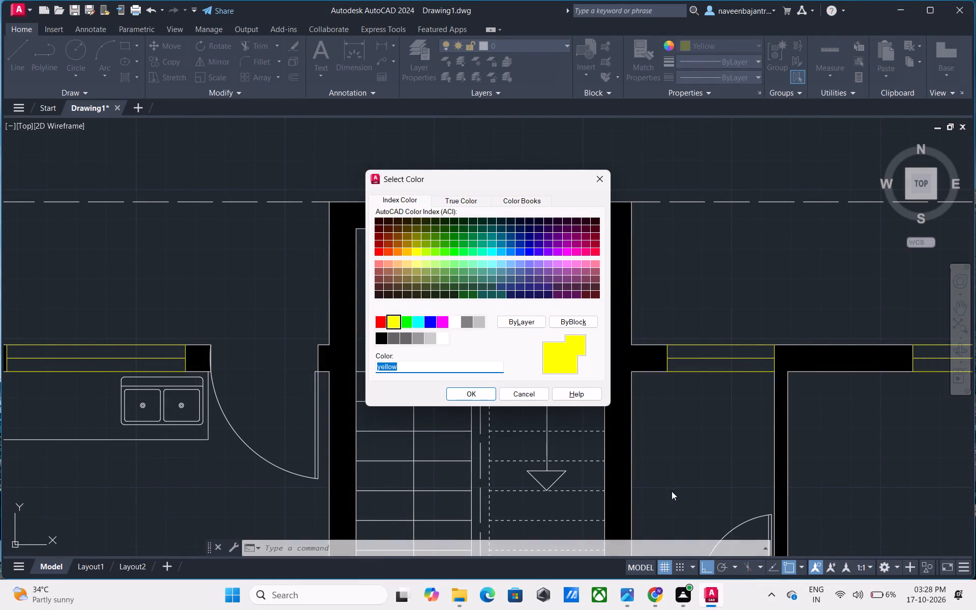
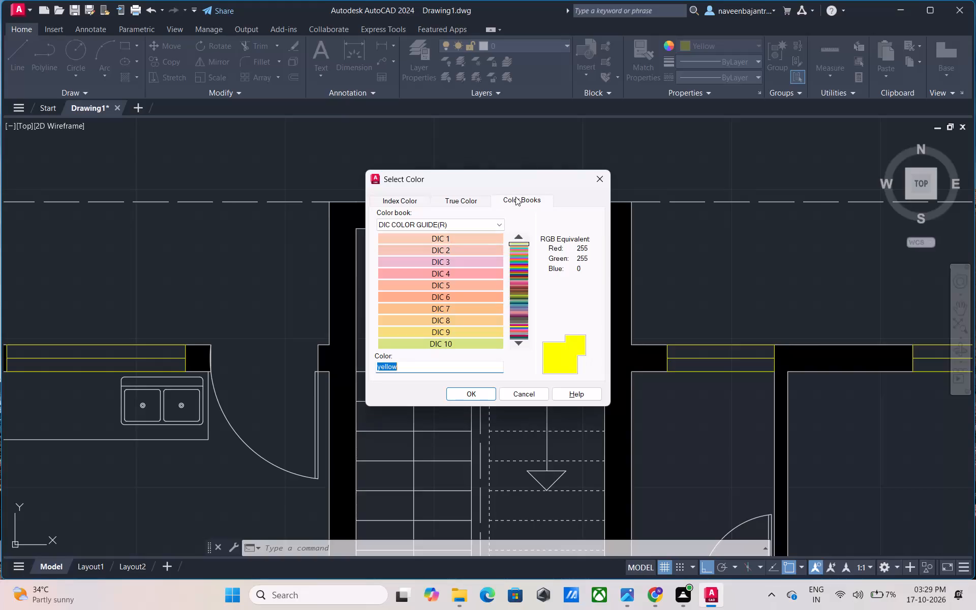
Browse the DIC COLOR GUIDE(R) color book's swatches from DIC 1 through the DIC 350s for a new current object color.
left_click(514, 343)
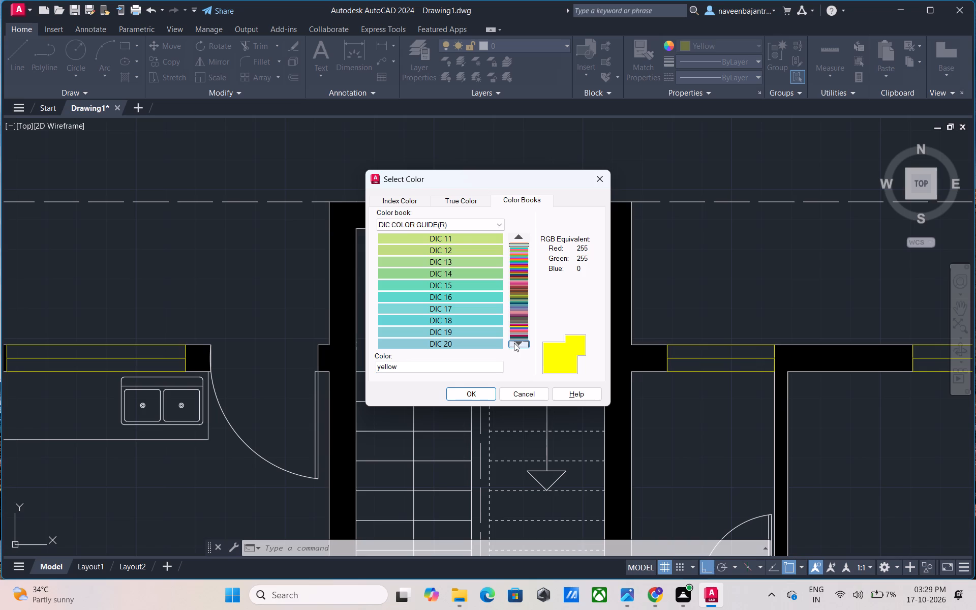
left_click(514, 343)
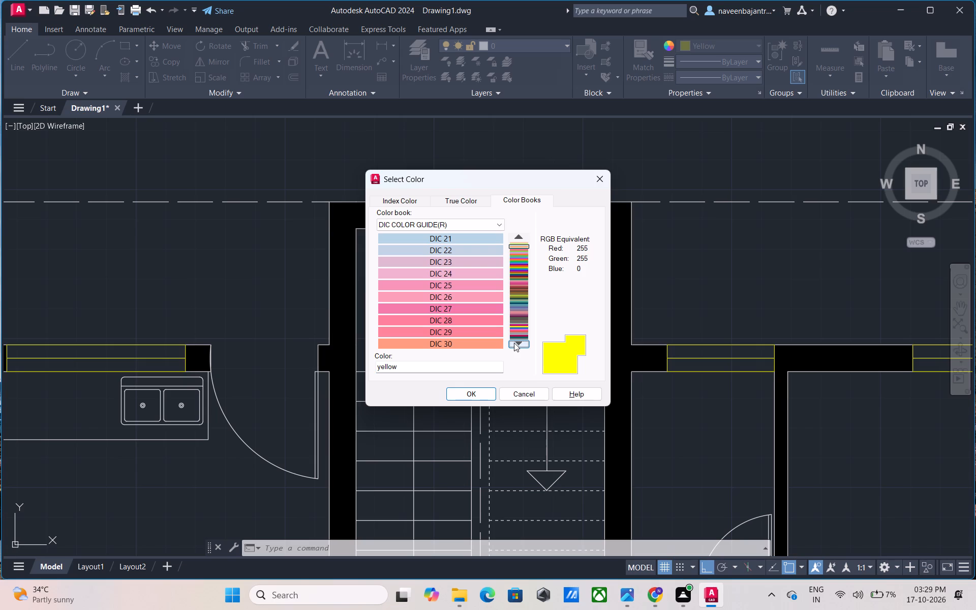
left_click(514, 343)
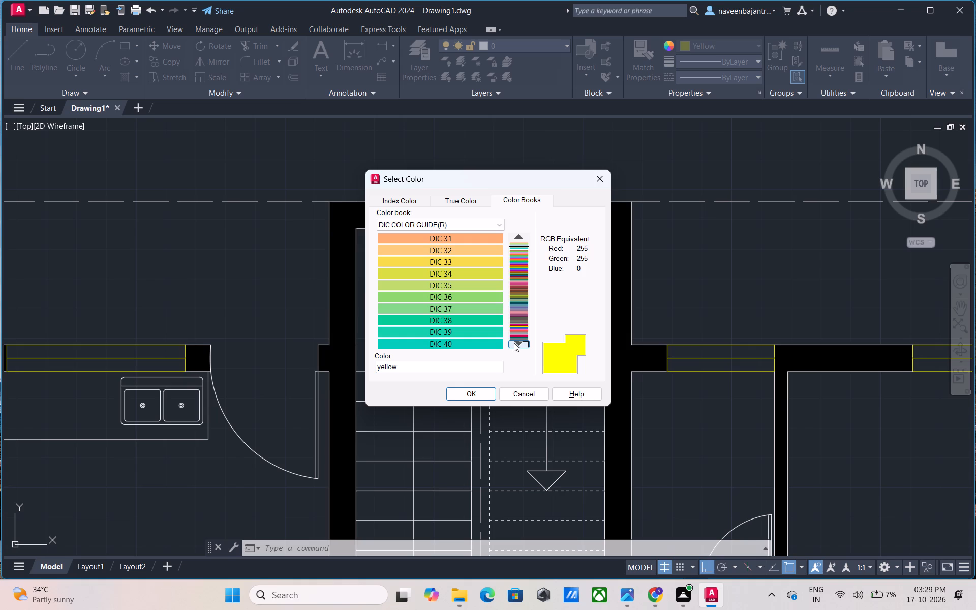
left_click(514, 343)
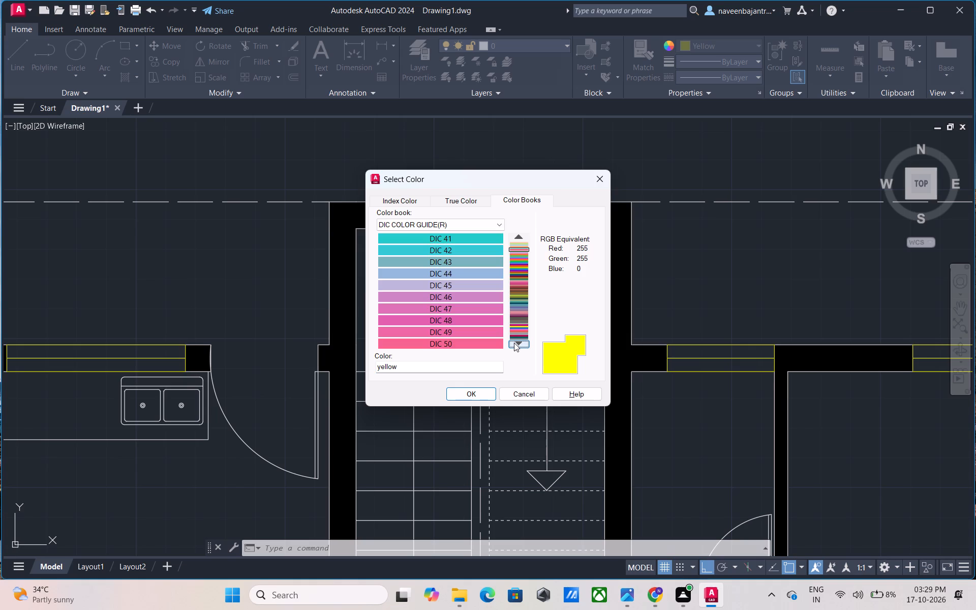
left_click(514, 343)
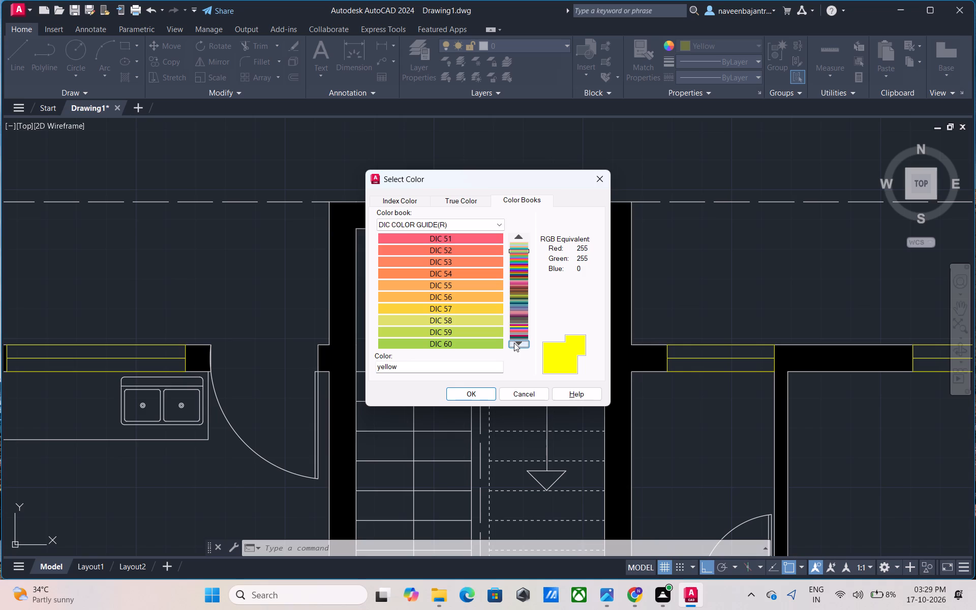
left_click(514, 343)
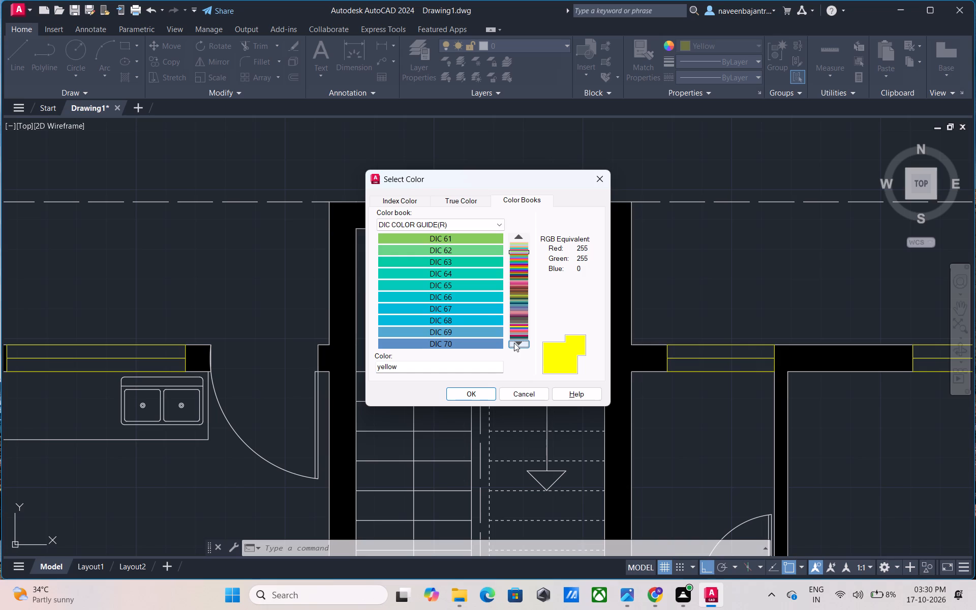
left_click(514, 343)
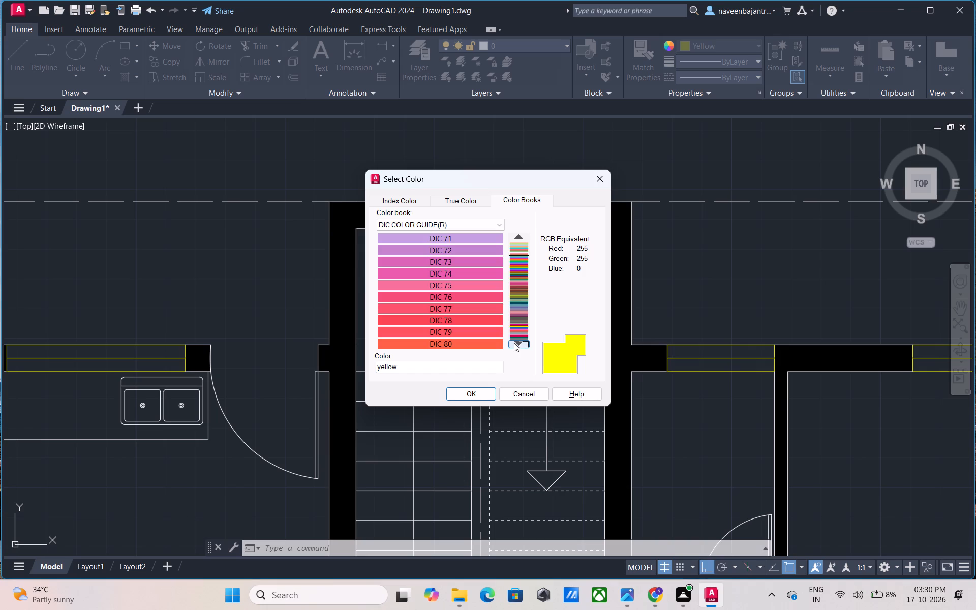
left_click(514, 343)
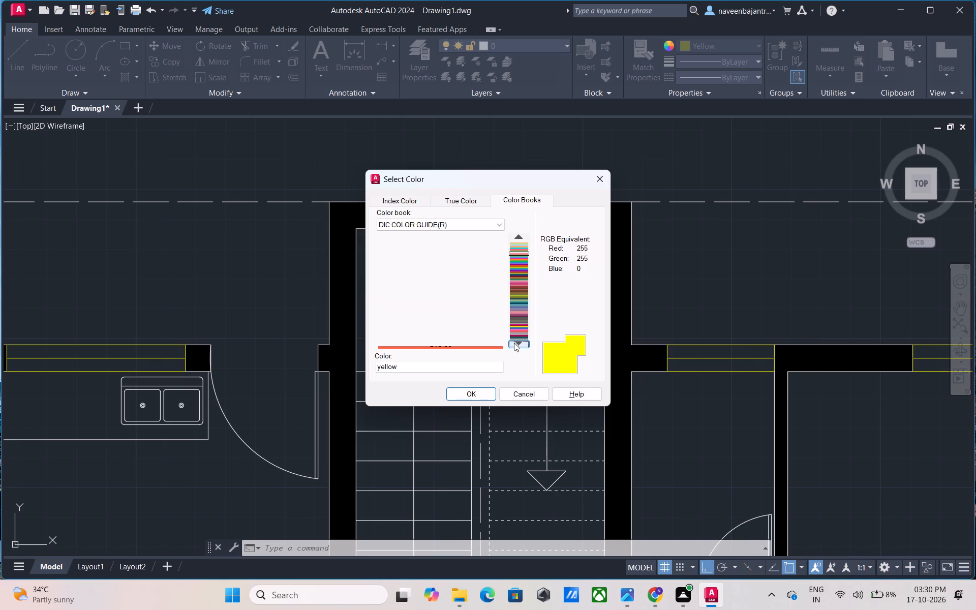
left_click(514, 343)
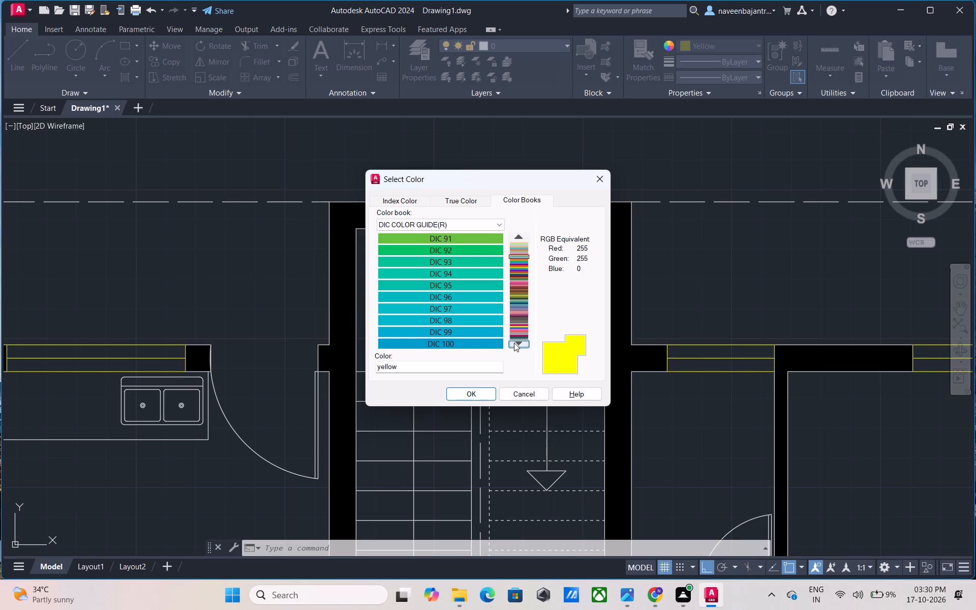
left_click(514, 343)
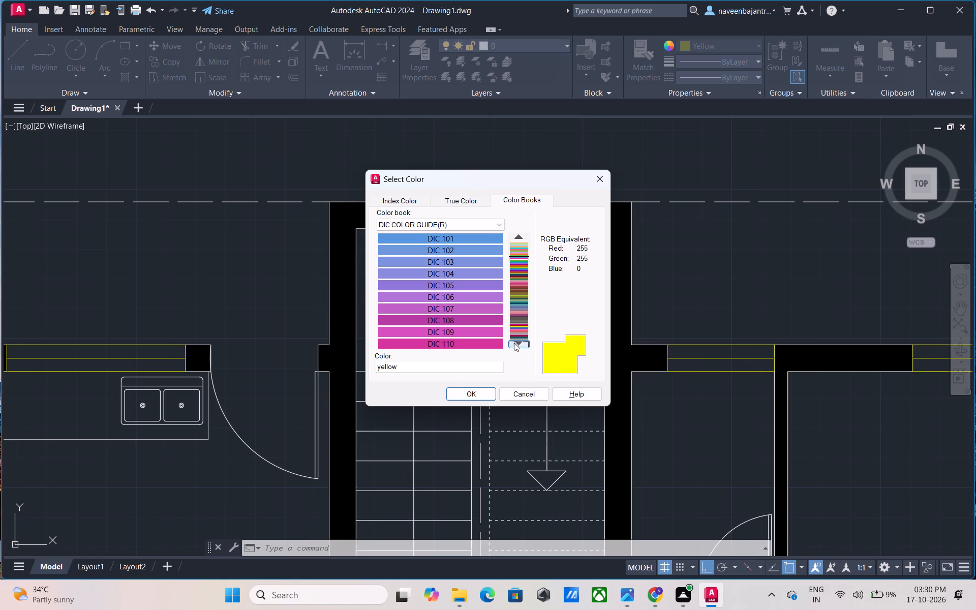
left_click(514, 343)
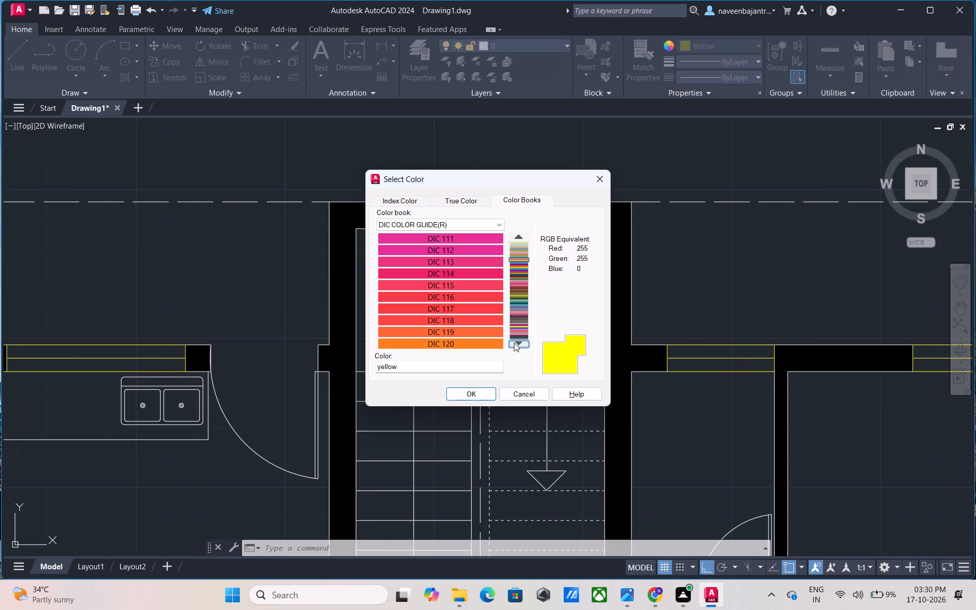
left_click(514, 343)
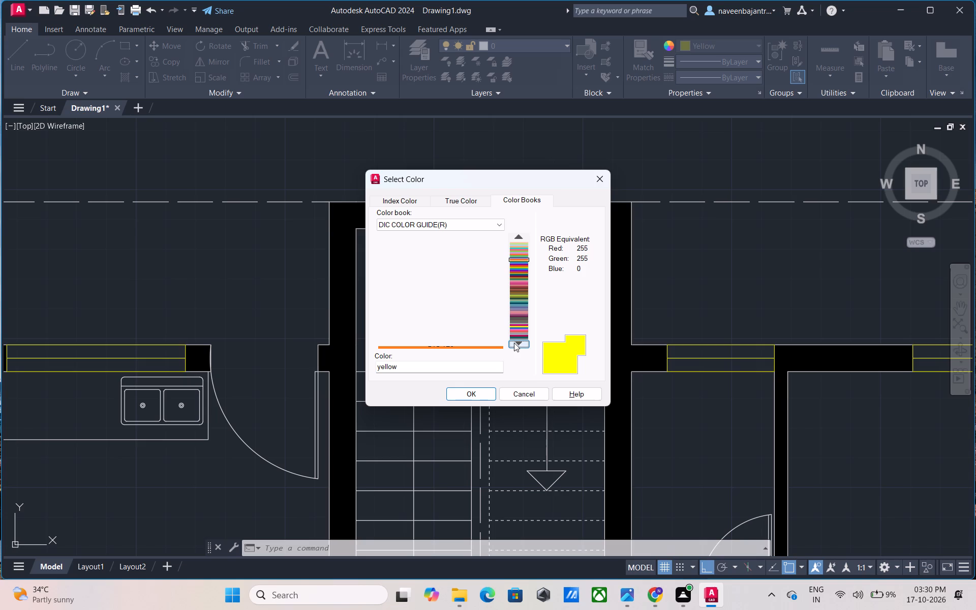
left_click(514, 343)
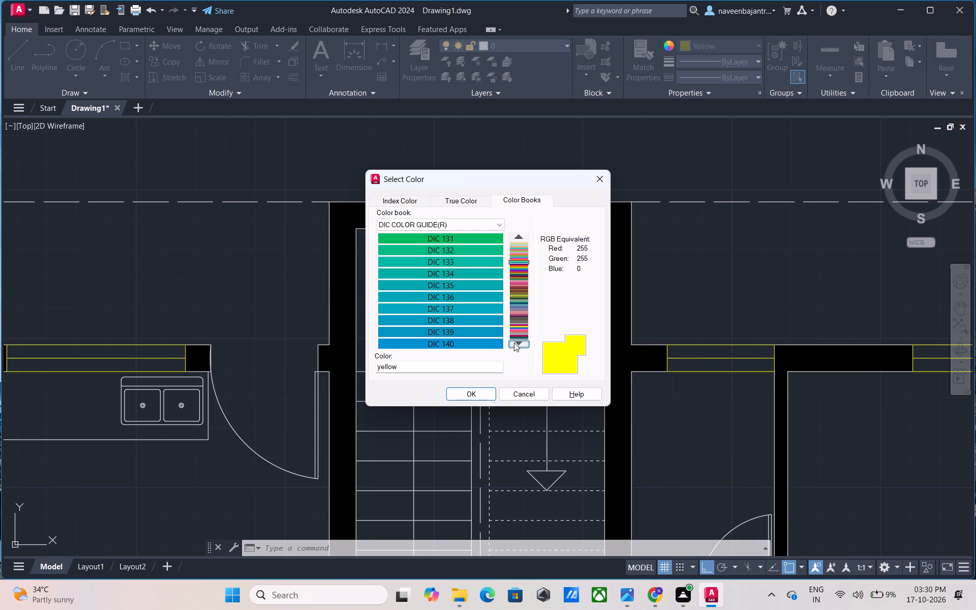
left_click(514, 343)
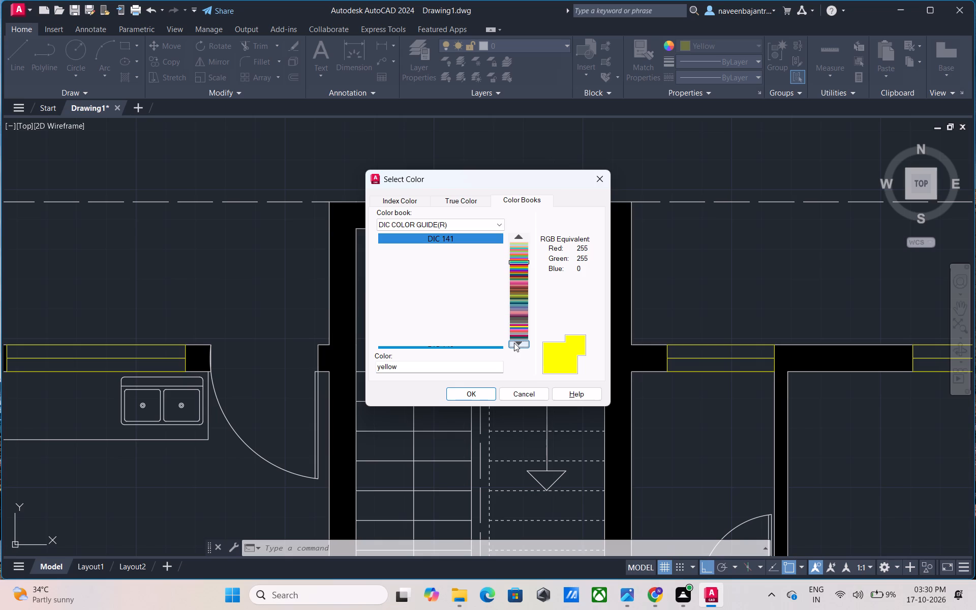
left_click(514, 343)
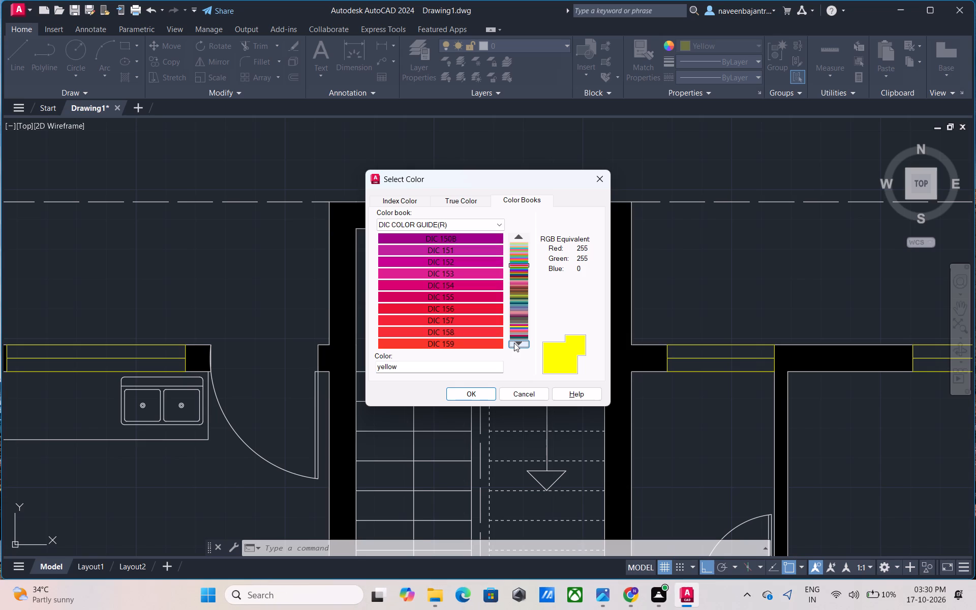
left_click(514, 343)
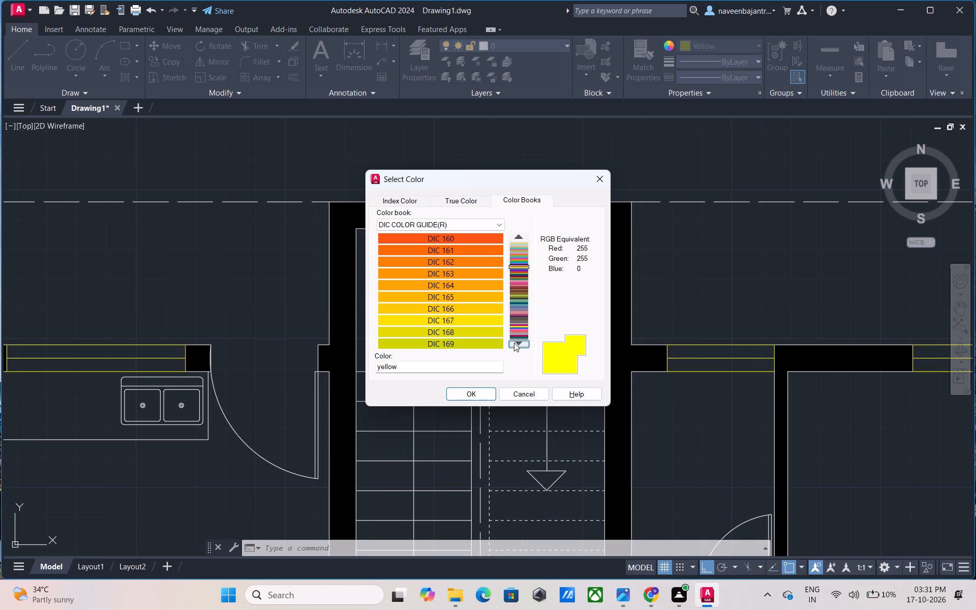
left_click(514, 343)
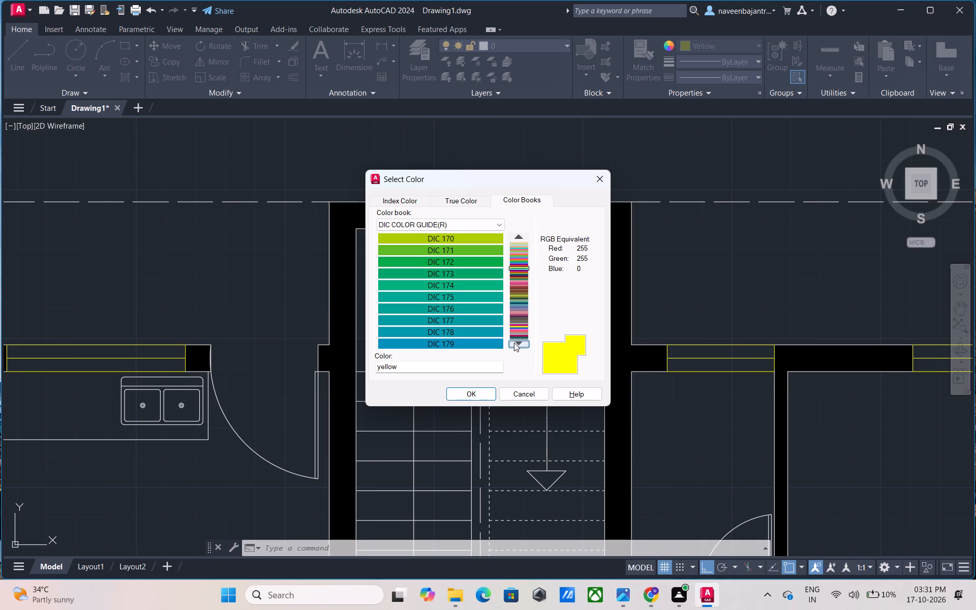
left_click(514, 343)
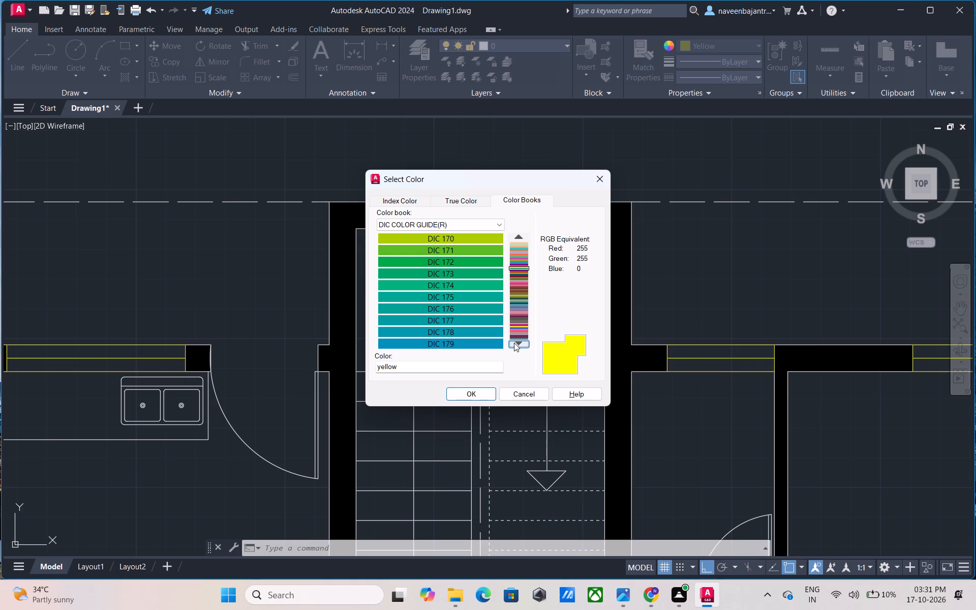
left_click(514, 343)
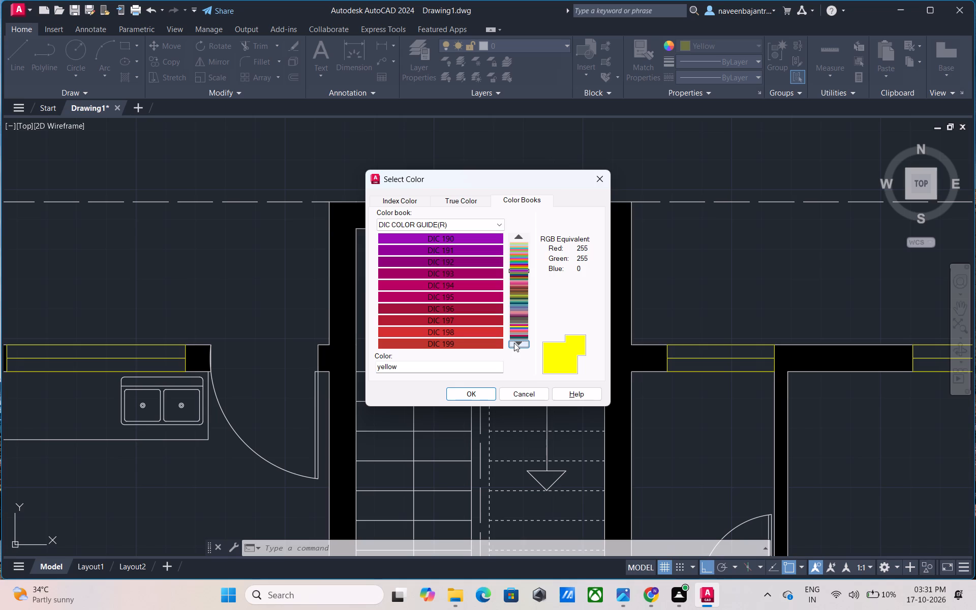
left_click(514, 343)
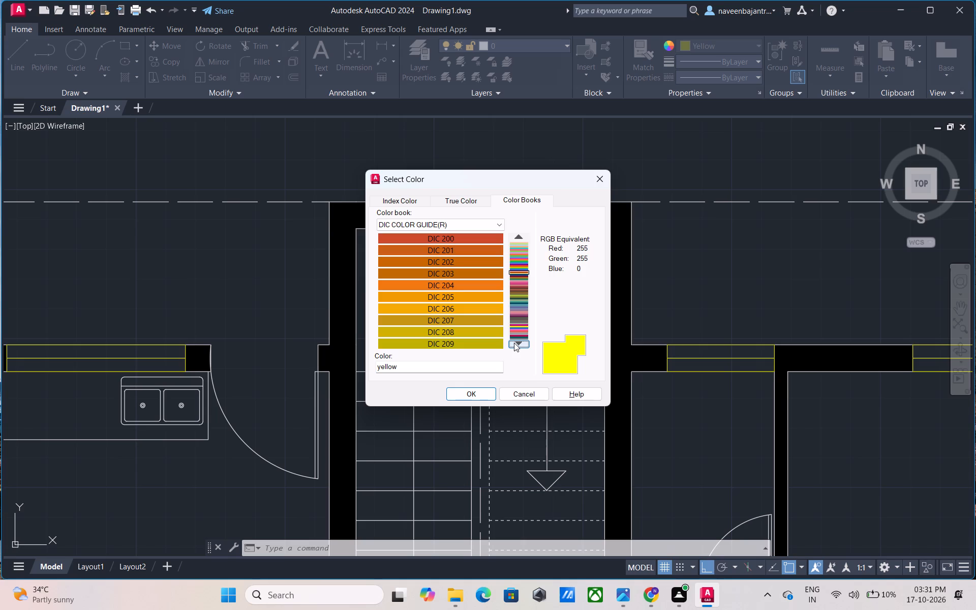
left_click(514, 343)
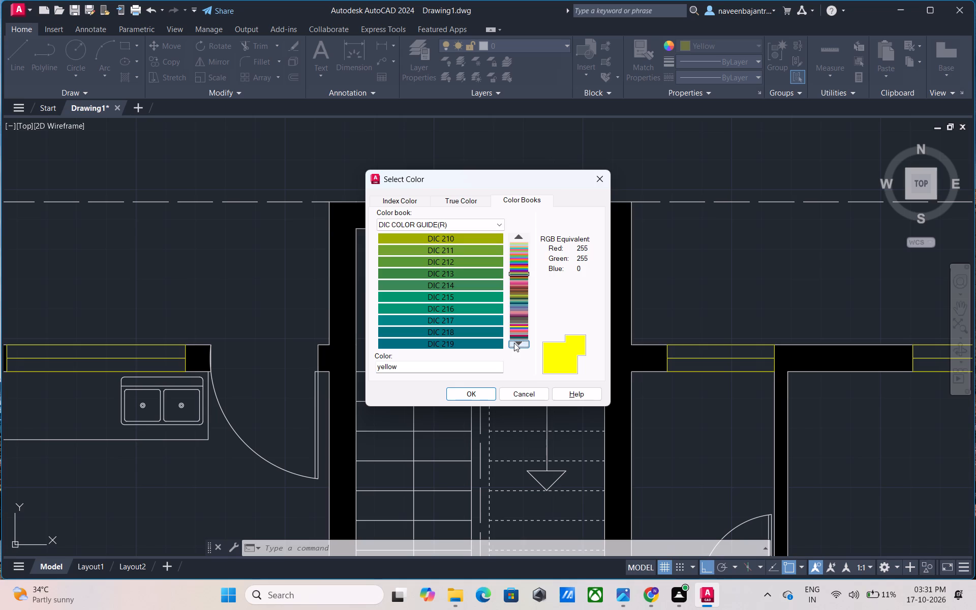
left_click(514, 343)
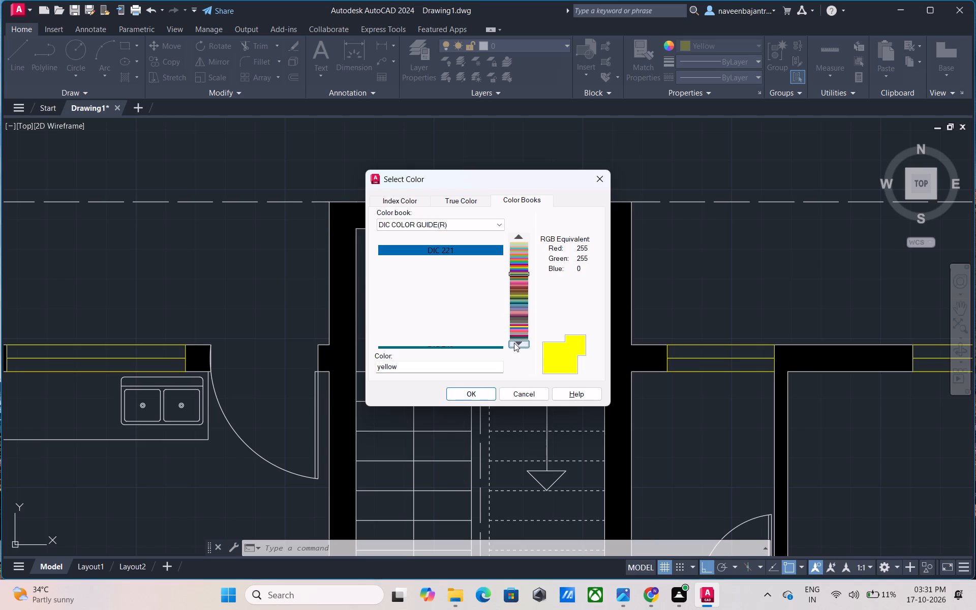
left_click(514, 343)
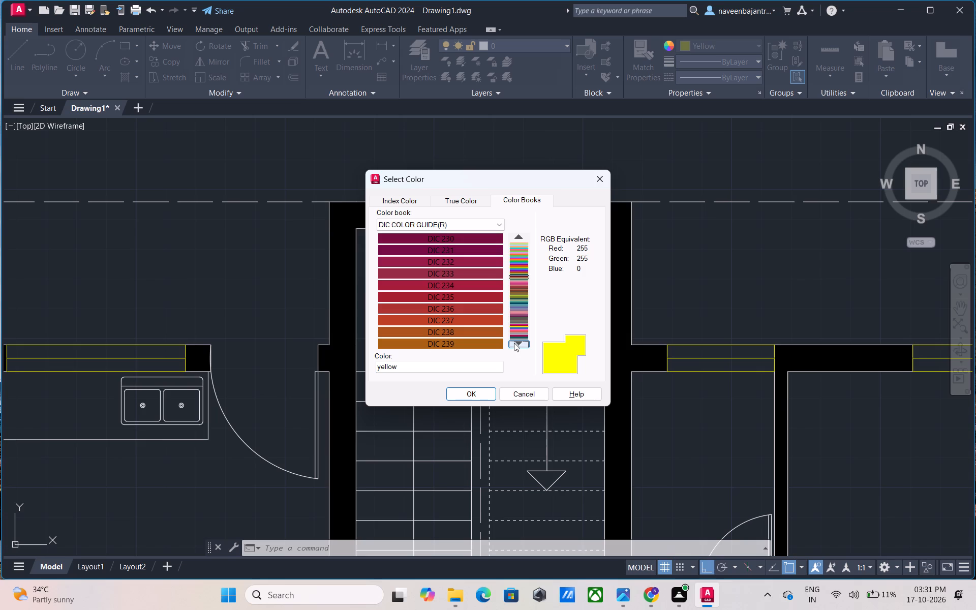
left_click(514, 343)
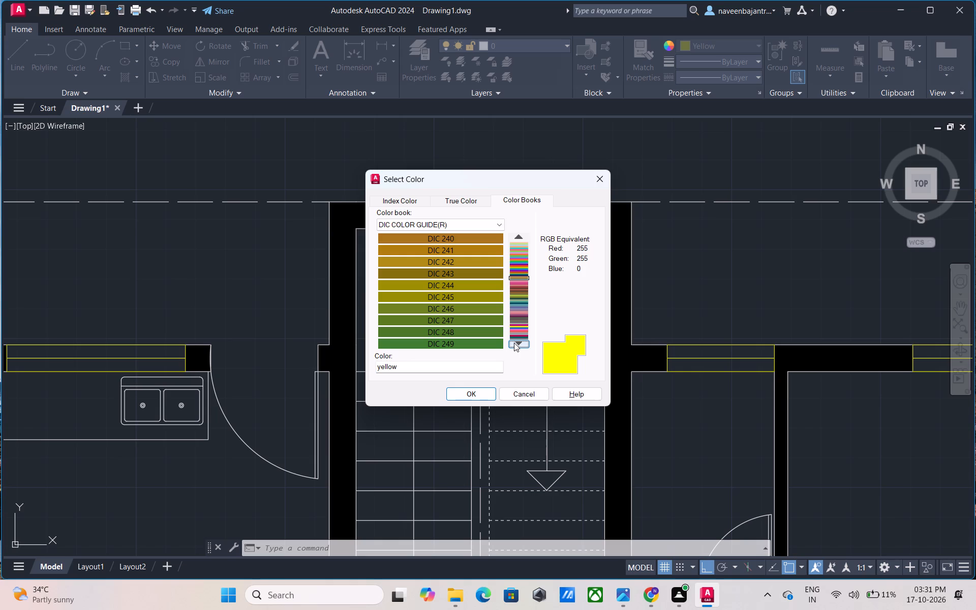
left_click(514, 343)
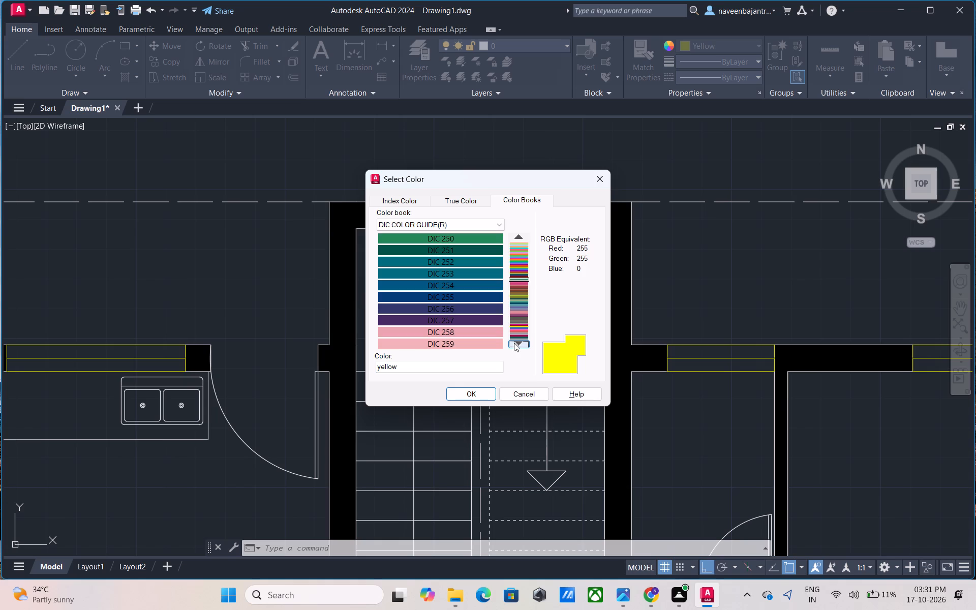
left_click(514, 343)
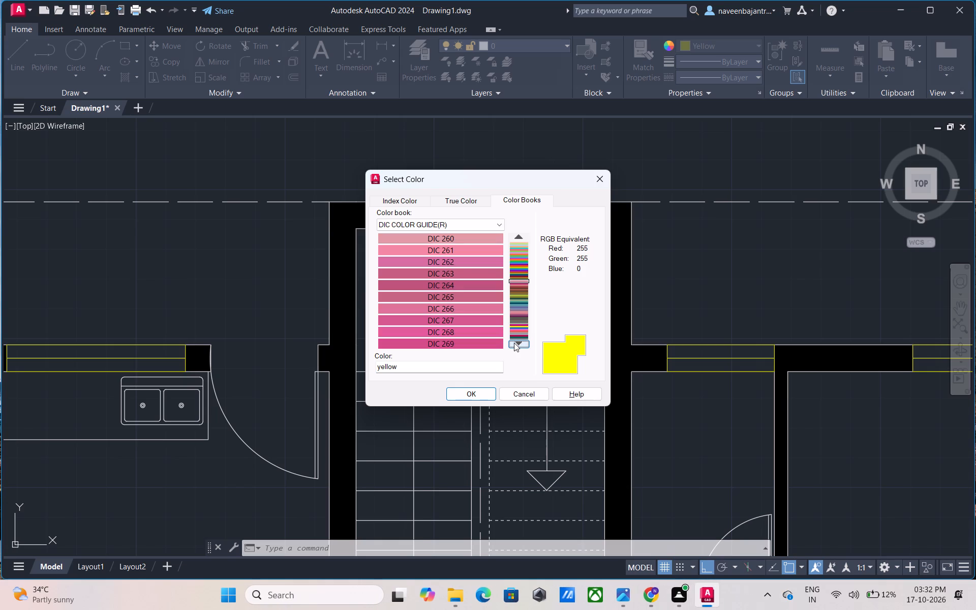
left_click(514, 343)
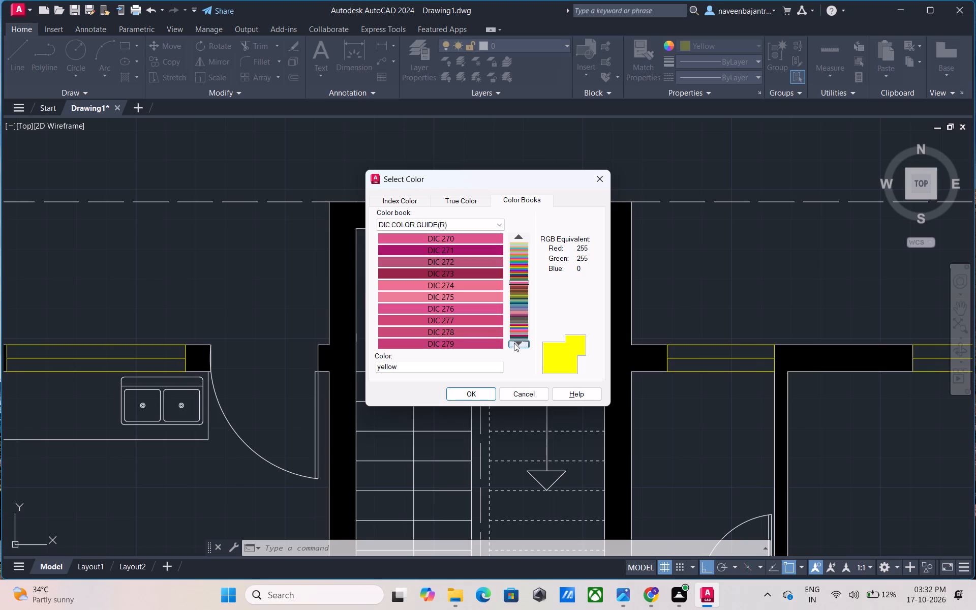
left_click(514, 343)
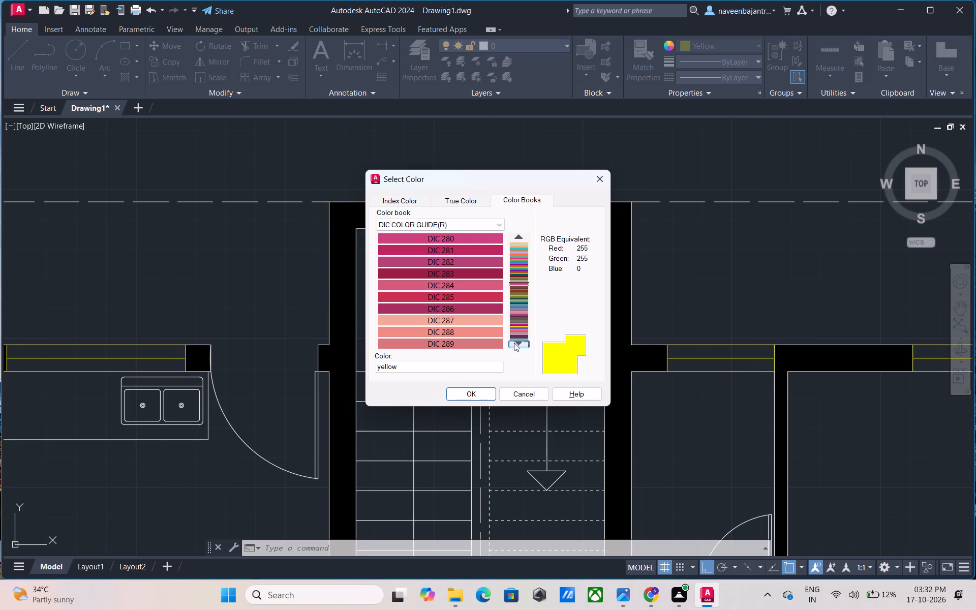
left_click(514, 343)
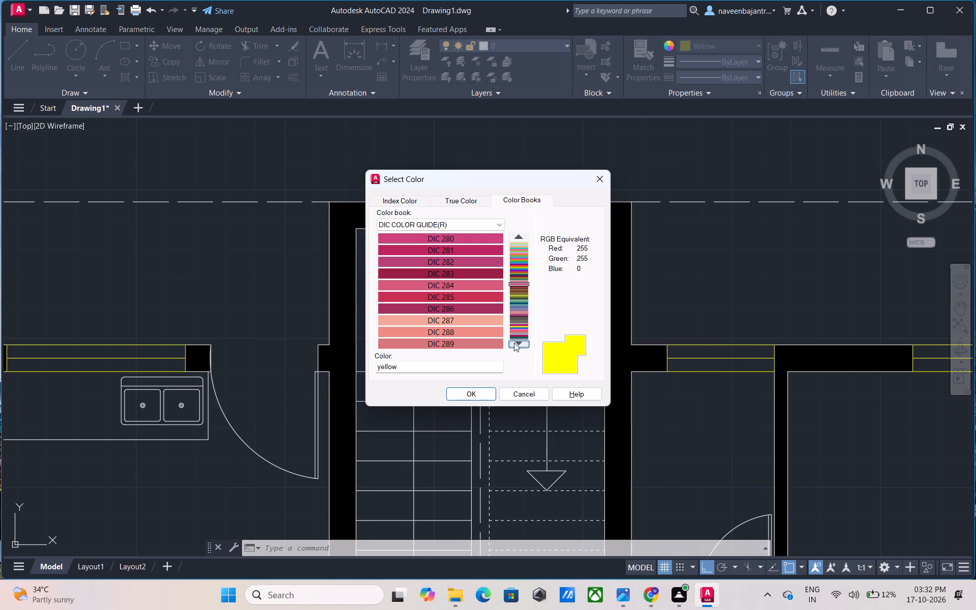
left_click(514, 343)
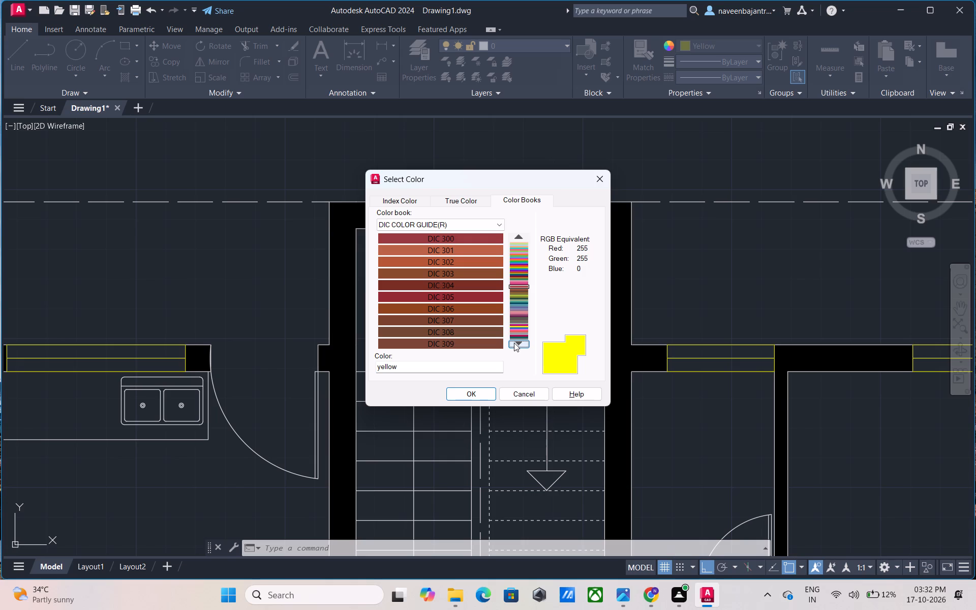
left_click(514, 343)
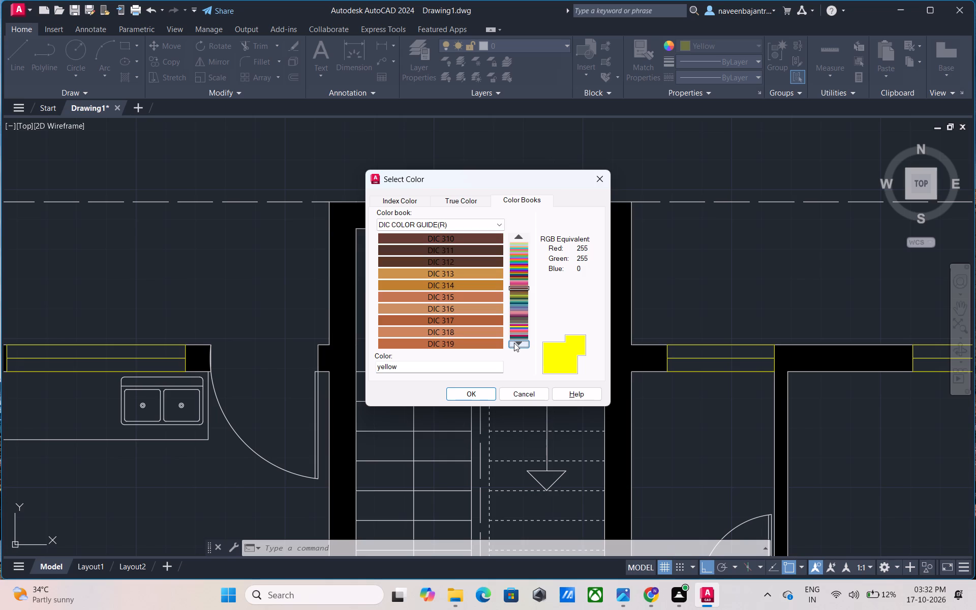
left_click(514, 343)
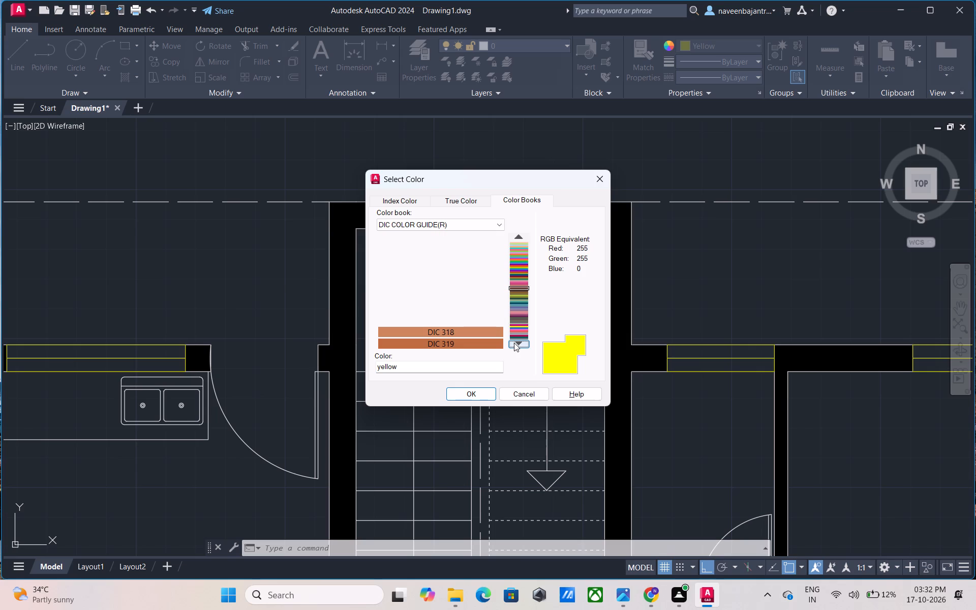
left_click(514, 343)
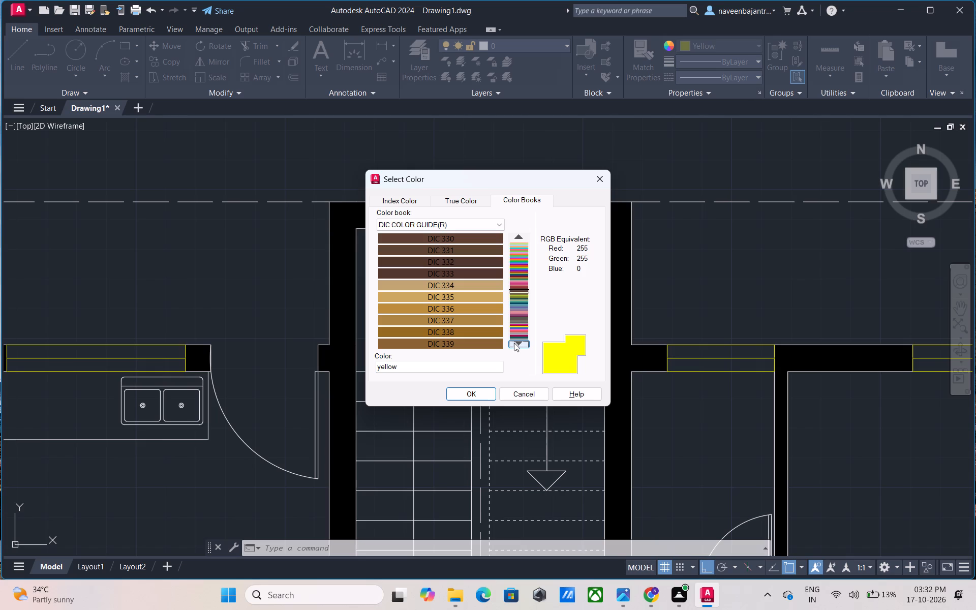
left_click(514, 343)
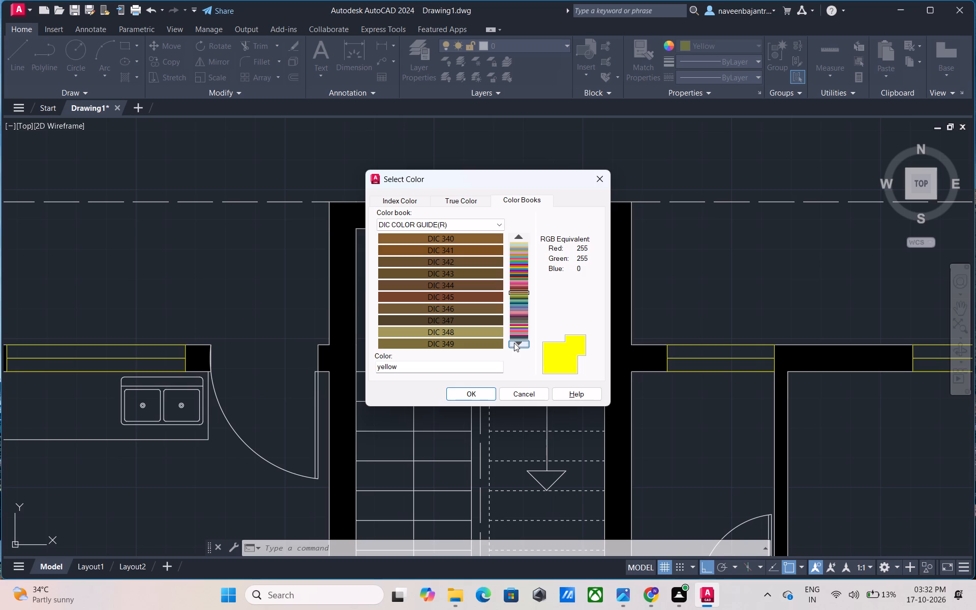
left_click(514, 343)
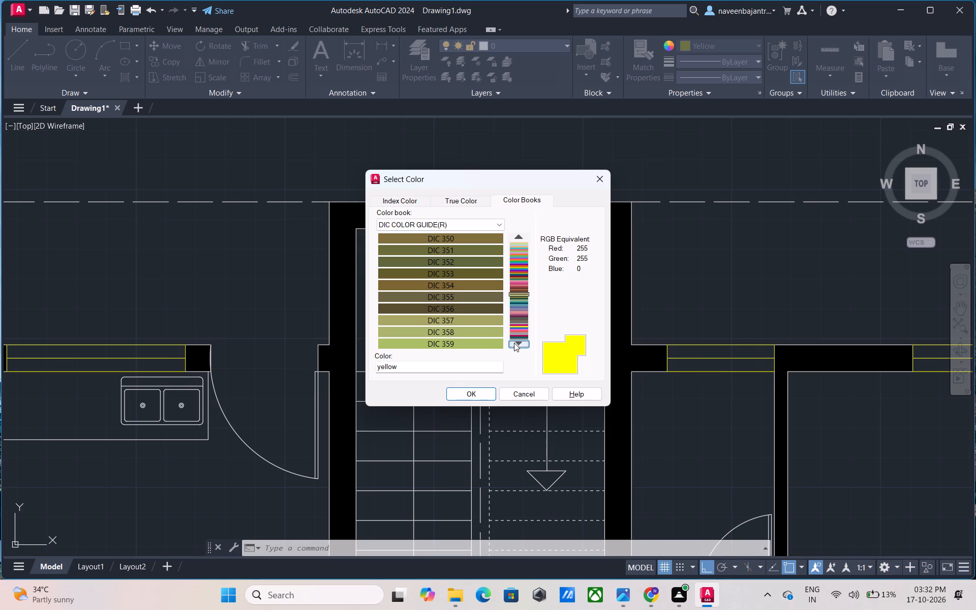
Browse the DIC COLOR GUIDE(R) swatches from DIC 360 through DIC 429 and leave the color selection without choosing one.
left_click(514, 343)
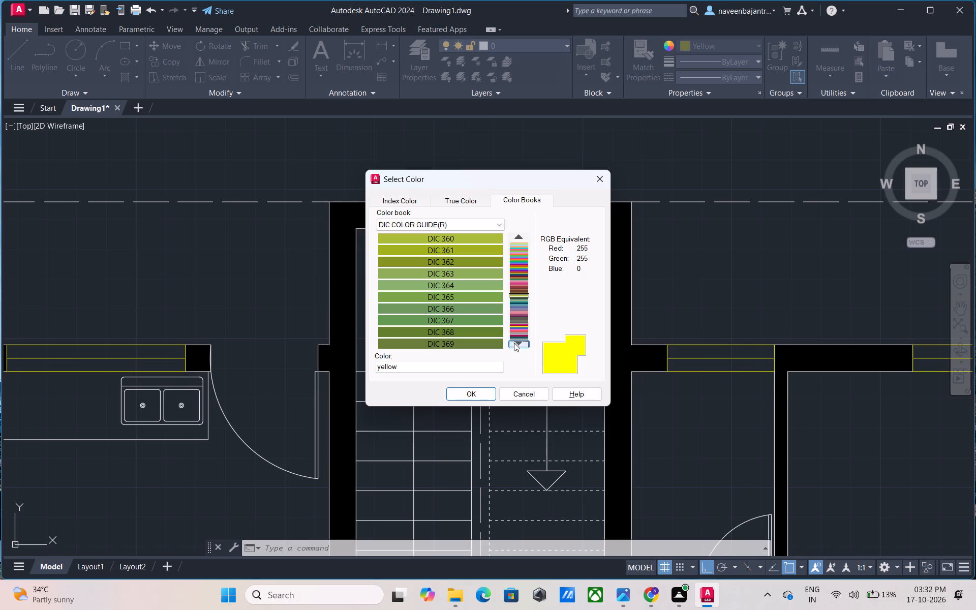
left_click(514, 343)
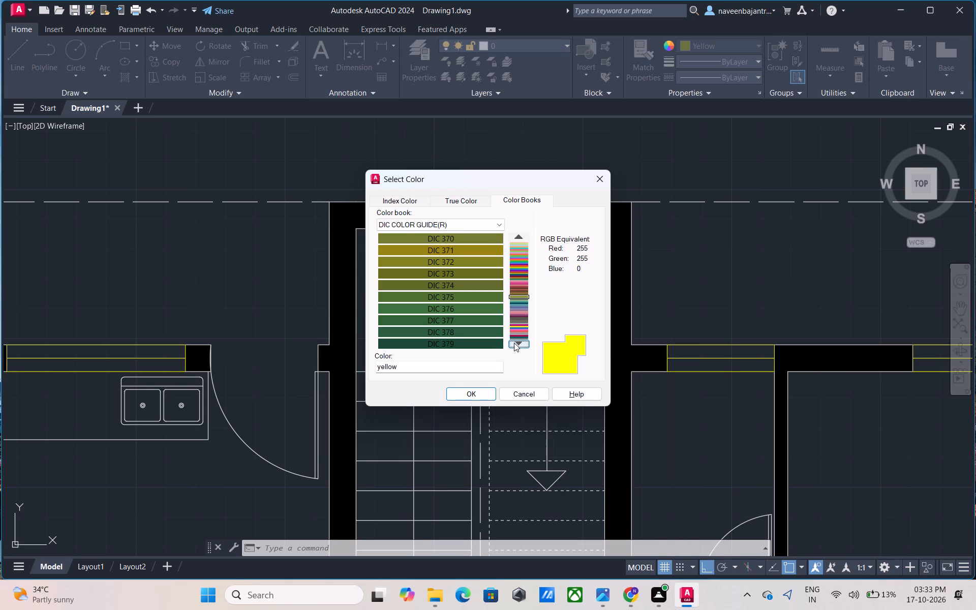
left_click(514, 343)
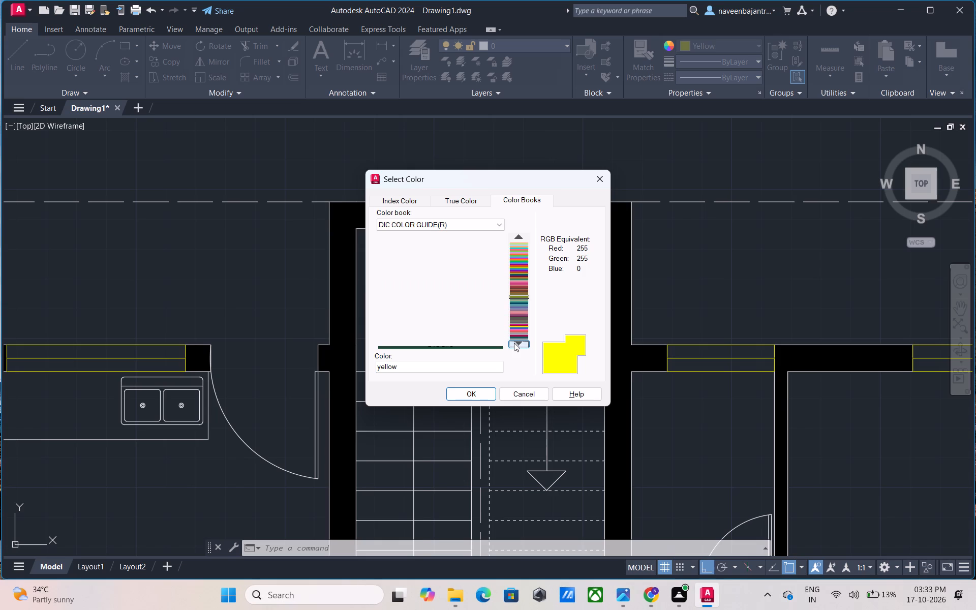
left_click(514, 343)
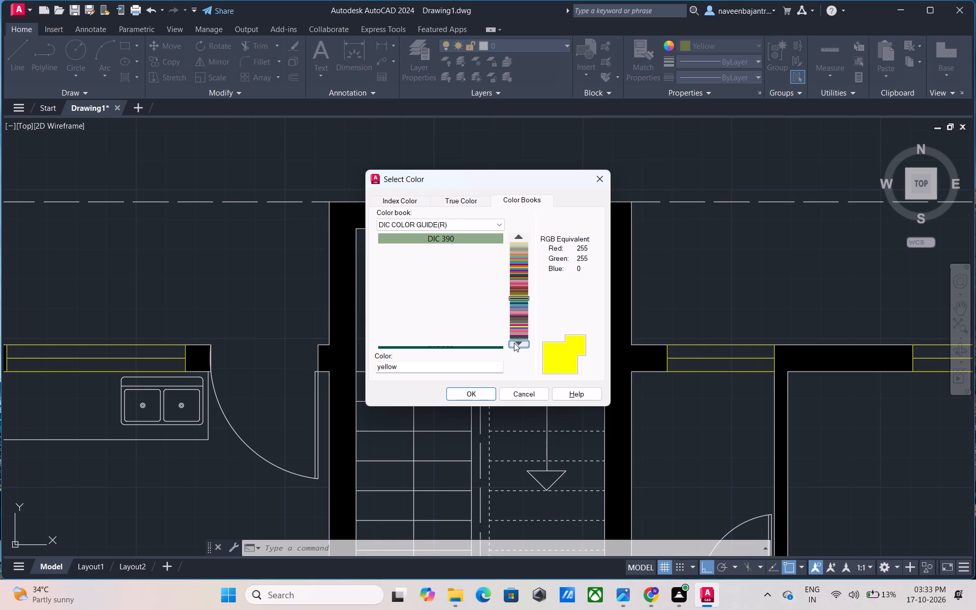
left_click(514, 343)
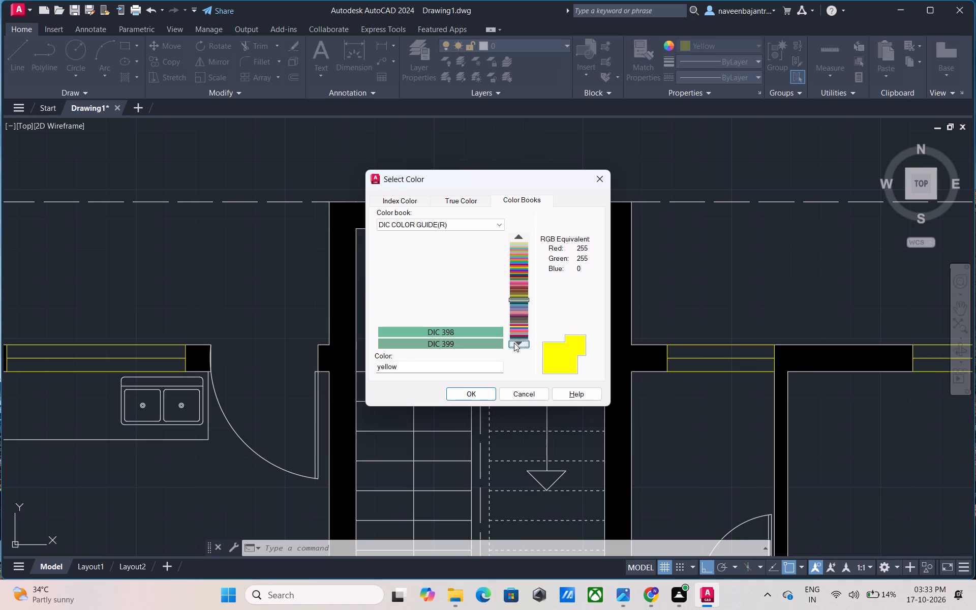
left_click(514, 343)
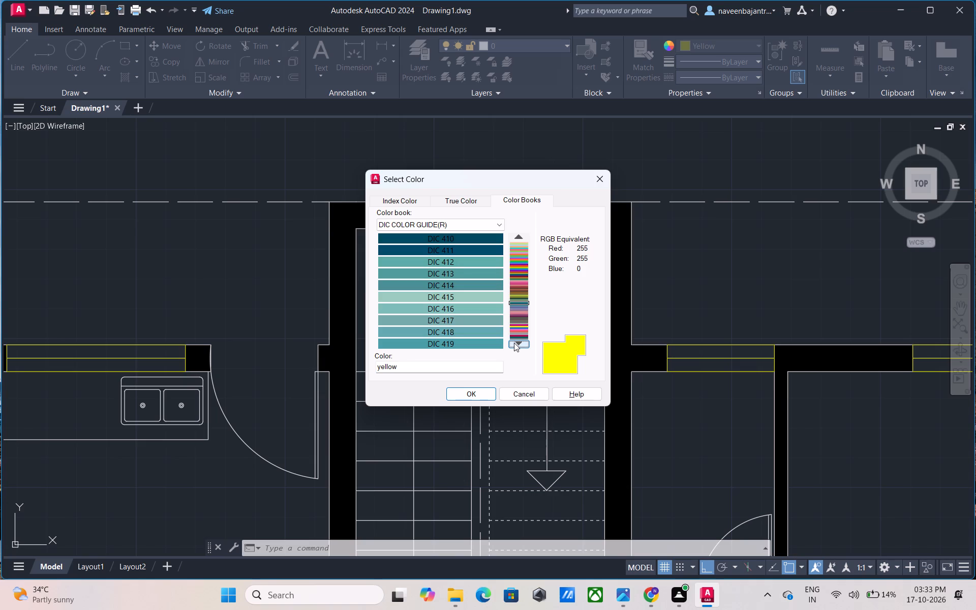
left_click(514, 343)
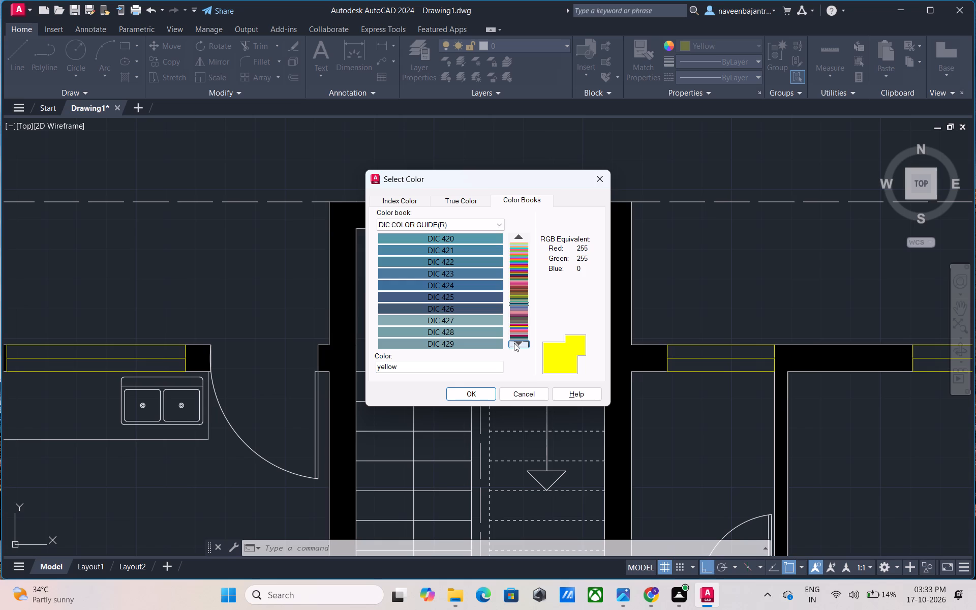
left_click(534, 392)
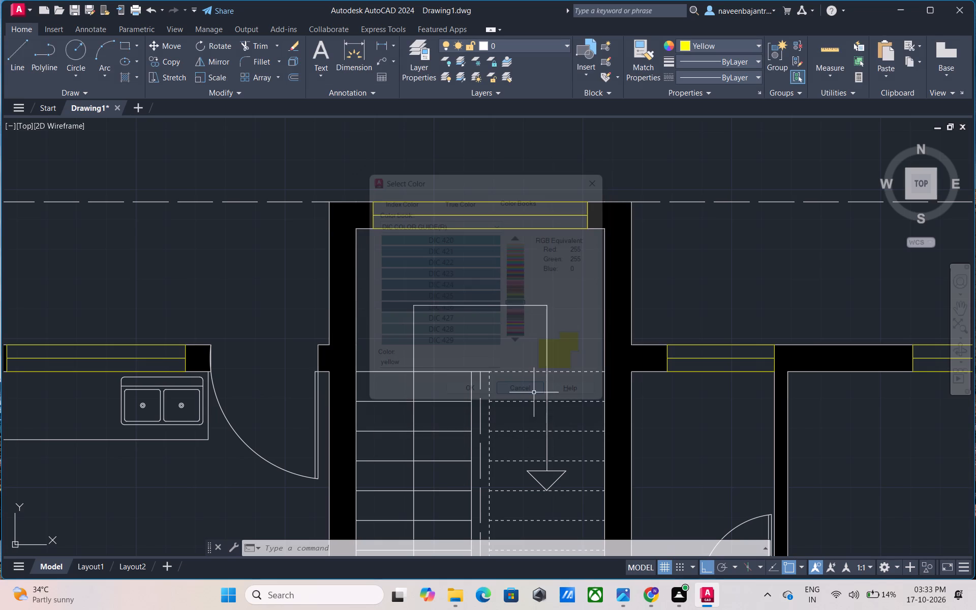
Set the current object color to ByLayer.
scroll(534, 392, "down", 1)
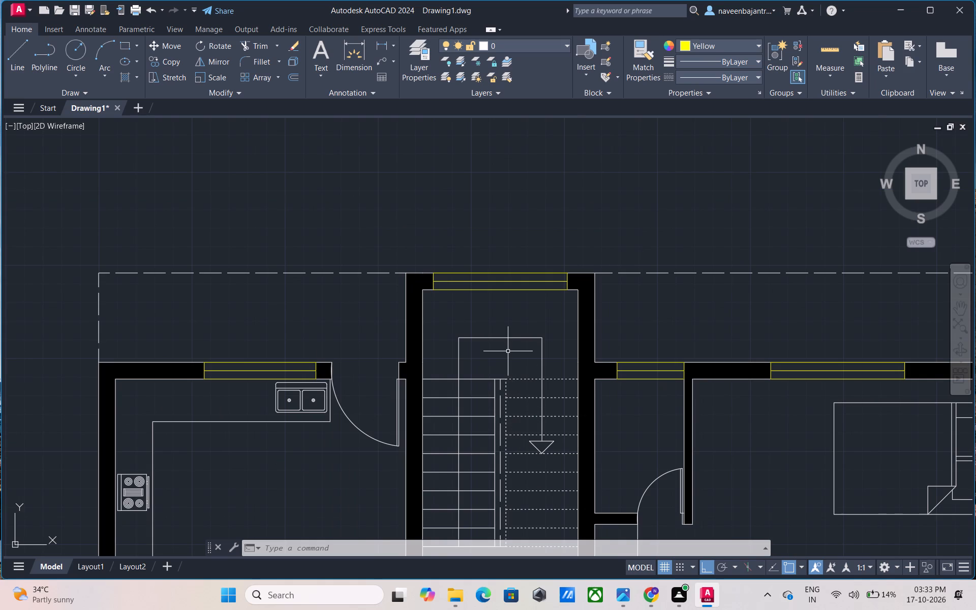
middle_click_drag(507, 350, 497, 230)
scroll(696, 335, "down", 1)
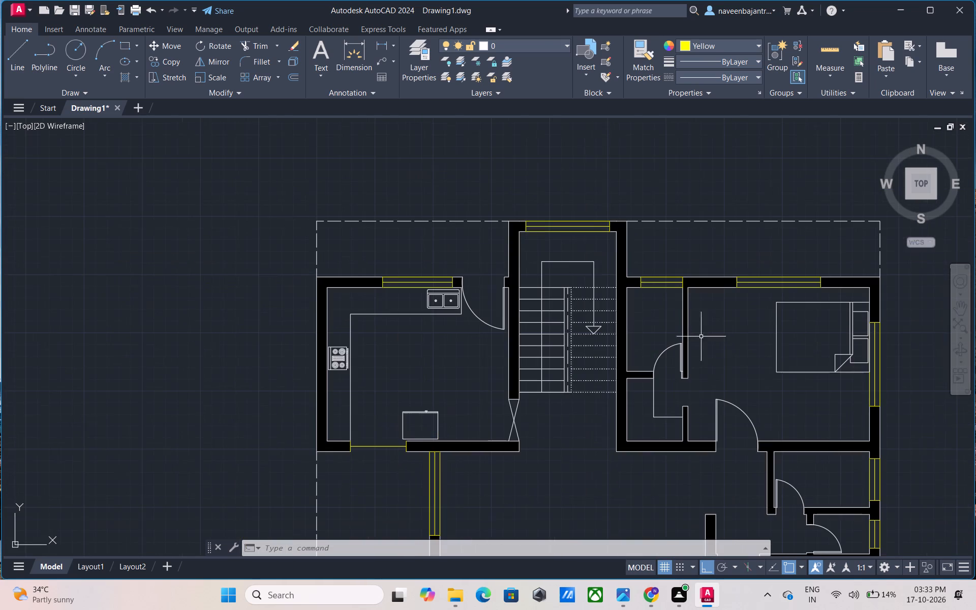
middle_click_drag(725, 340, 544, 262)
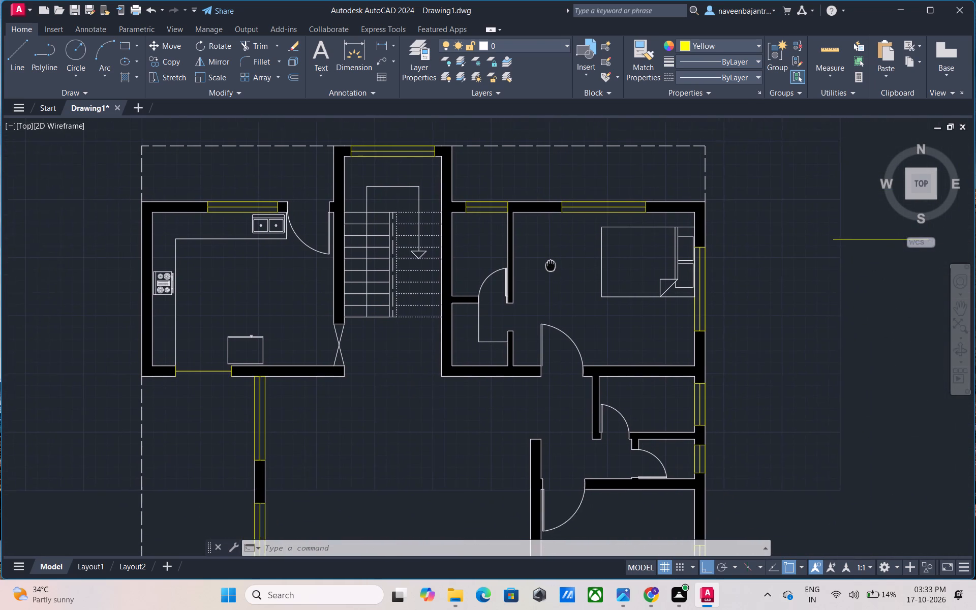
middle_click_drag(544, 262, 533, 258)
scroll(533, 258, "down", 1)
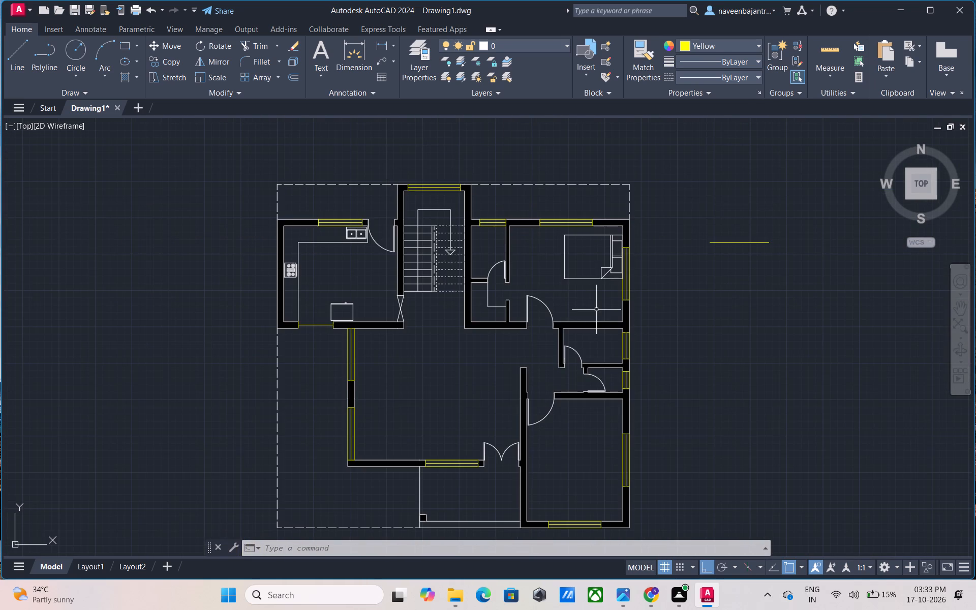
middle_click_drag(596, 309, 566, 291)
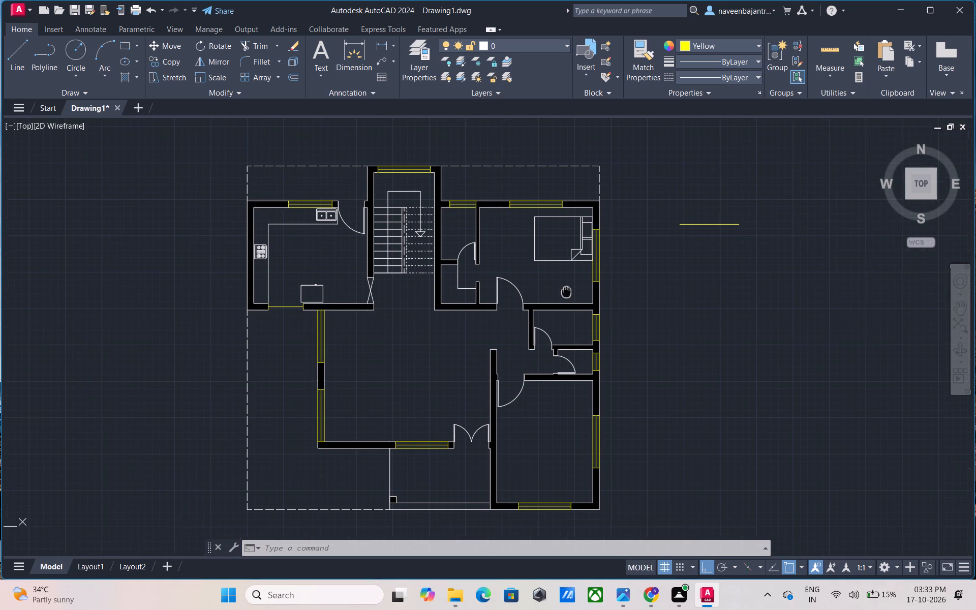
middle_click_drag(566, 291, 543, 275)
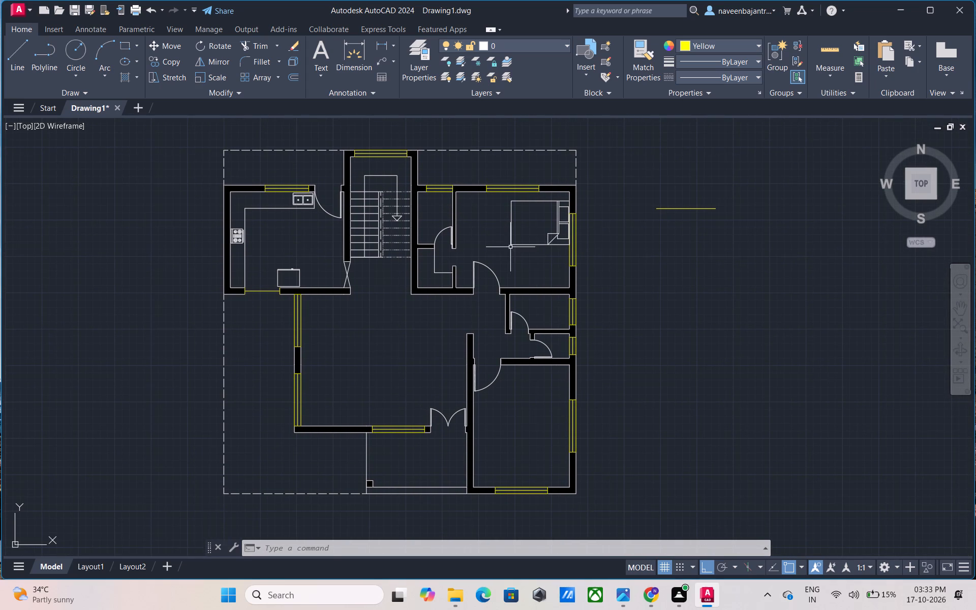
left_click(683, 43)
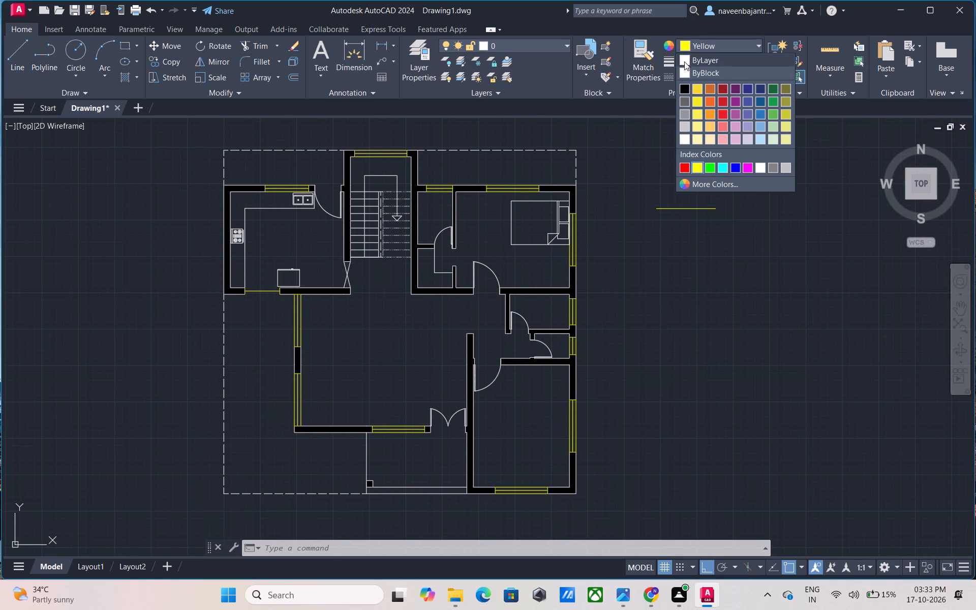
left_click(685, 63)
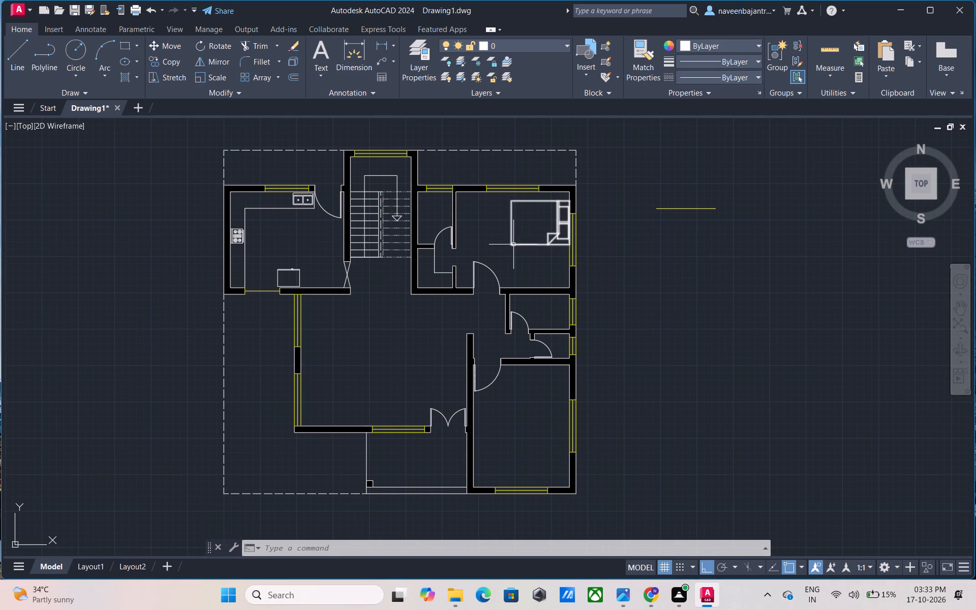
Copy the bed from the northeast bedroom into the southeast bedroom, placing it freely with Ortho off.
left_click(513, 245)
type("CO")
key("space")
left_click(513, 245)
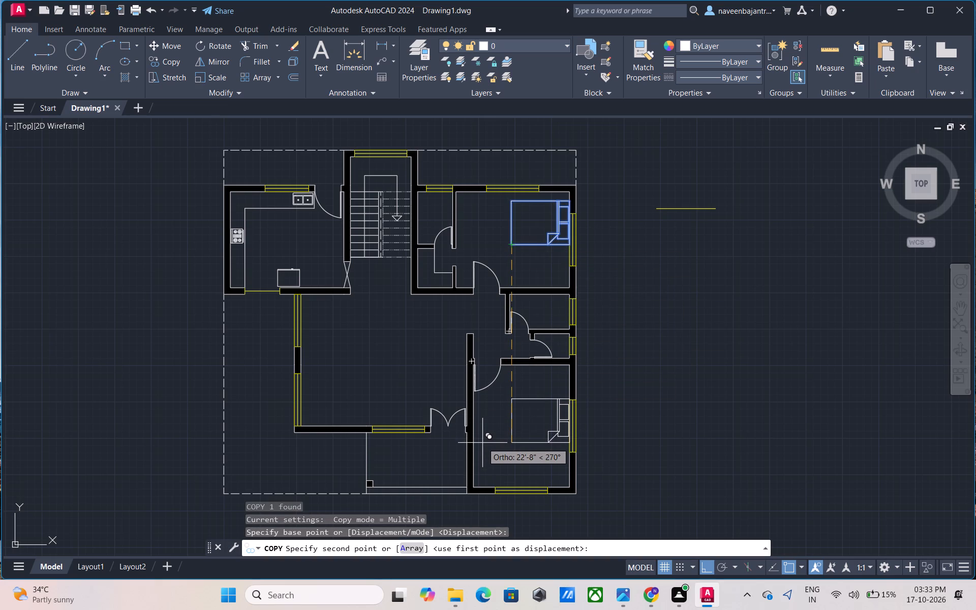
key("F8")
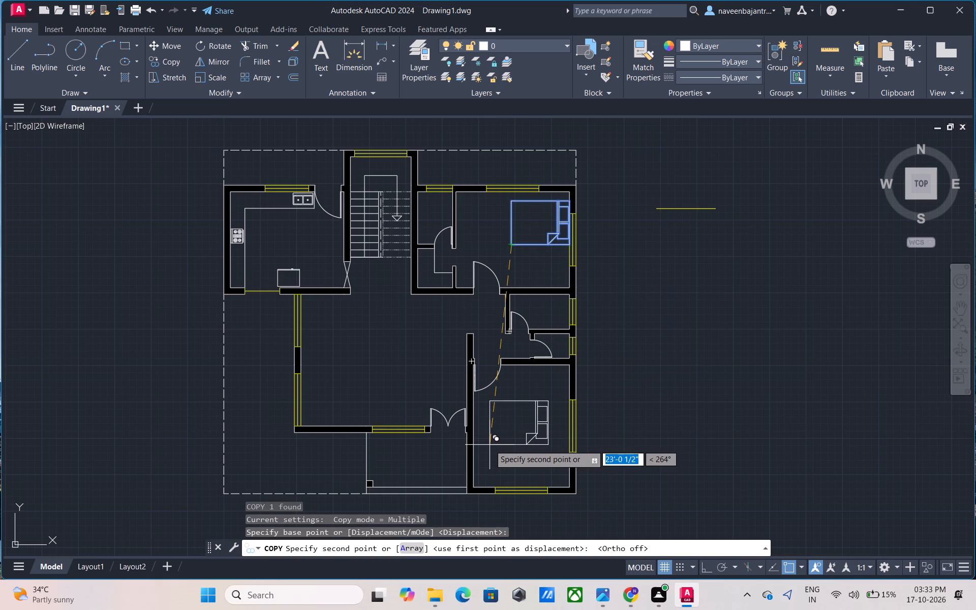
left_click(490, 445)
key("Escape")
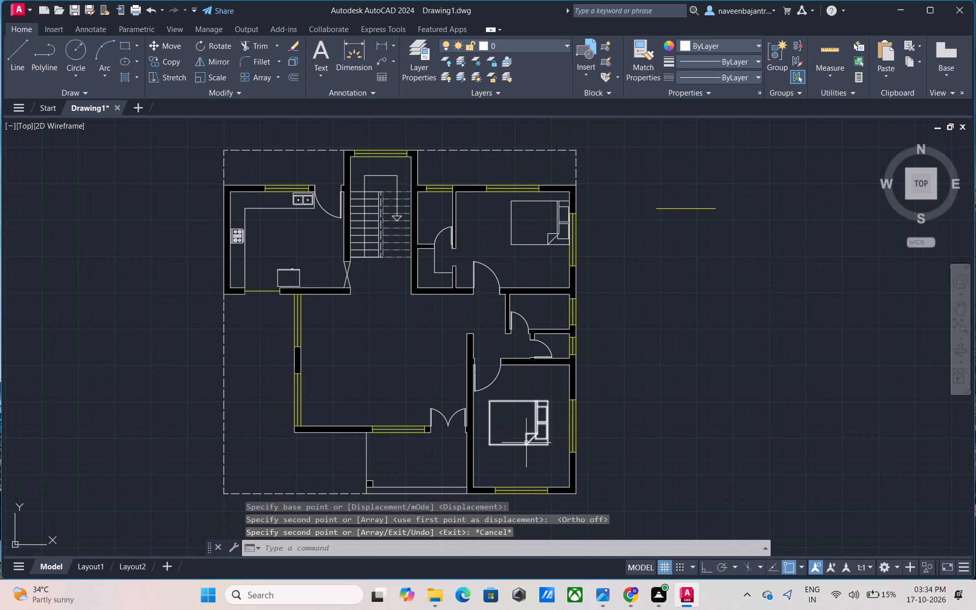
With Ortho on, rotate the copied bed 270° about its southeast corner so its pillows face the south wall.
key("F8")
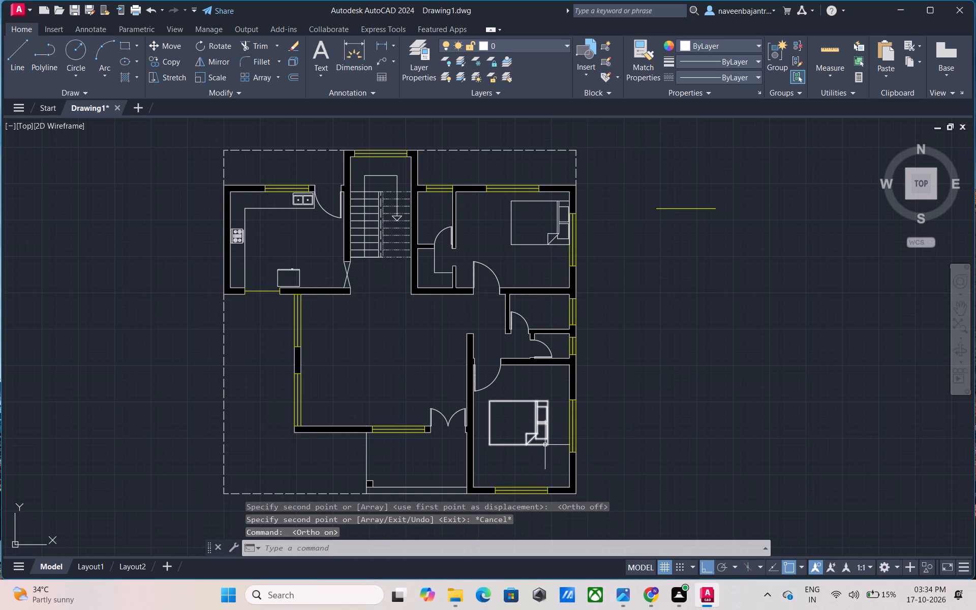
left_click(547, 445)
type("RO")
key("space")
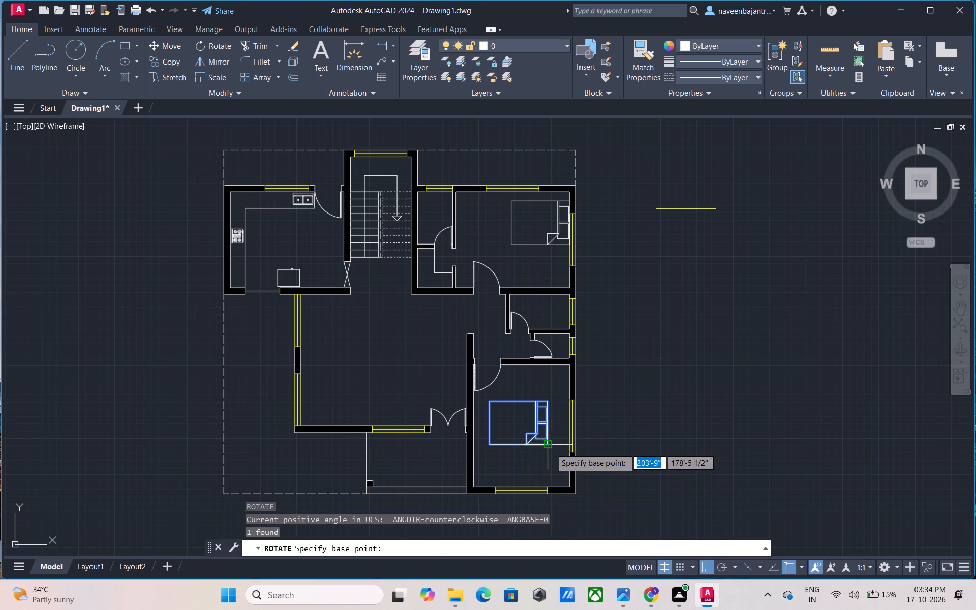
left_click(551, 448)
left_click(548, 454)
key("Escape")
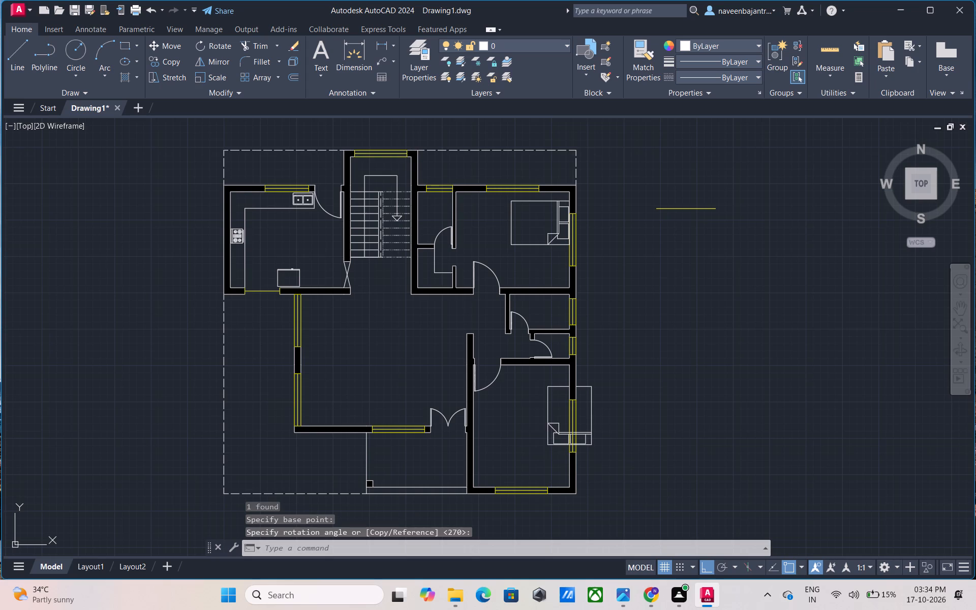
Move the rotated bed with Ortho off so its headboard sits against the southeast bedroom's south wall, in front of the window.
left_click(547, 446)
type("M")
key("space")
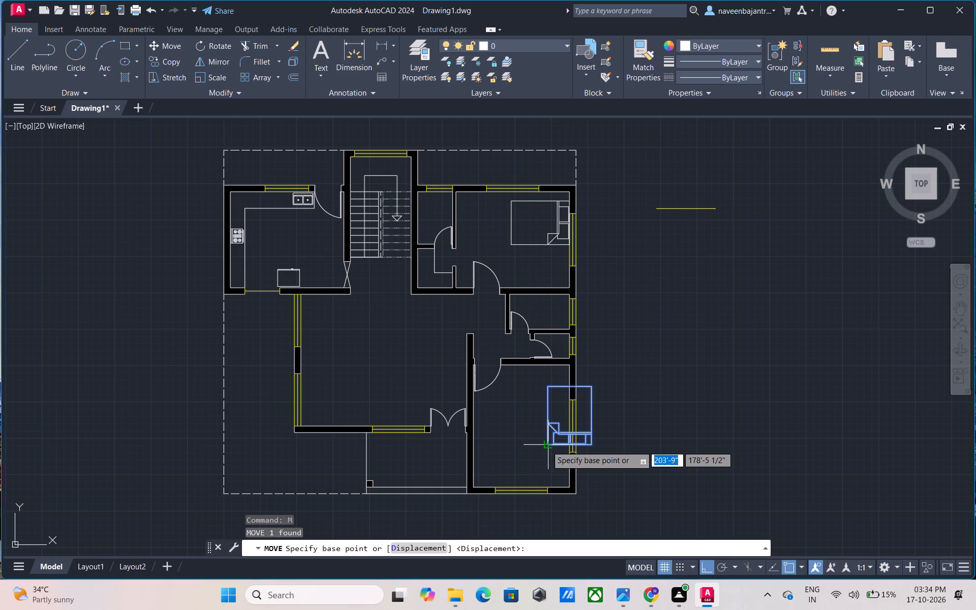
left_click(546, 446)
key("F8")
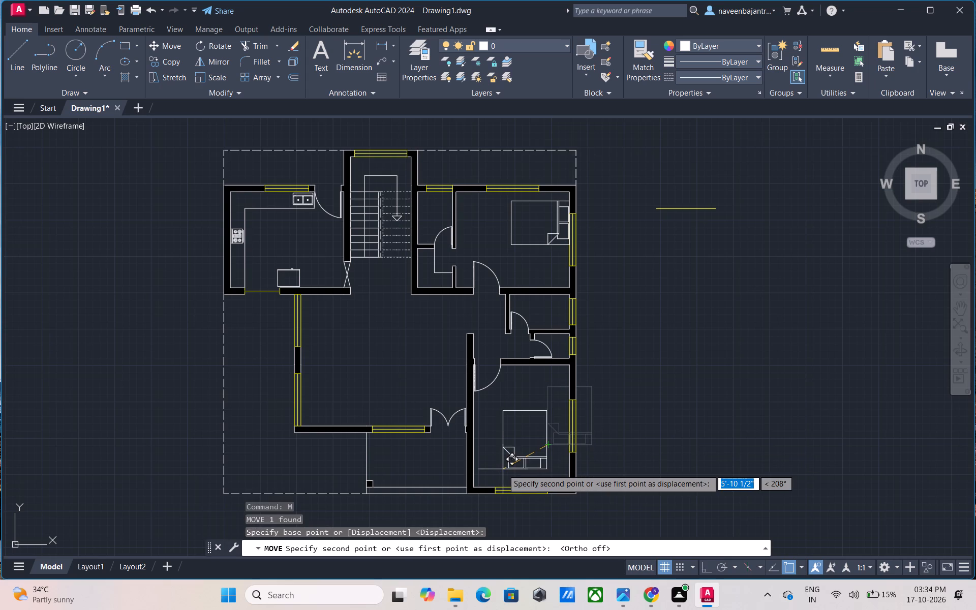
middle_click_drag(503, 469, 526, 338)
scroll(525, 341, "up", 3)
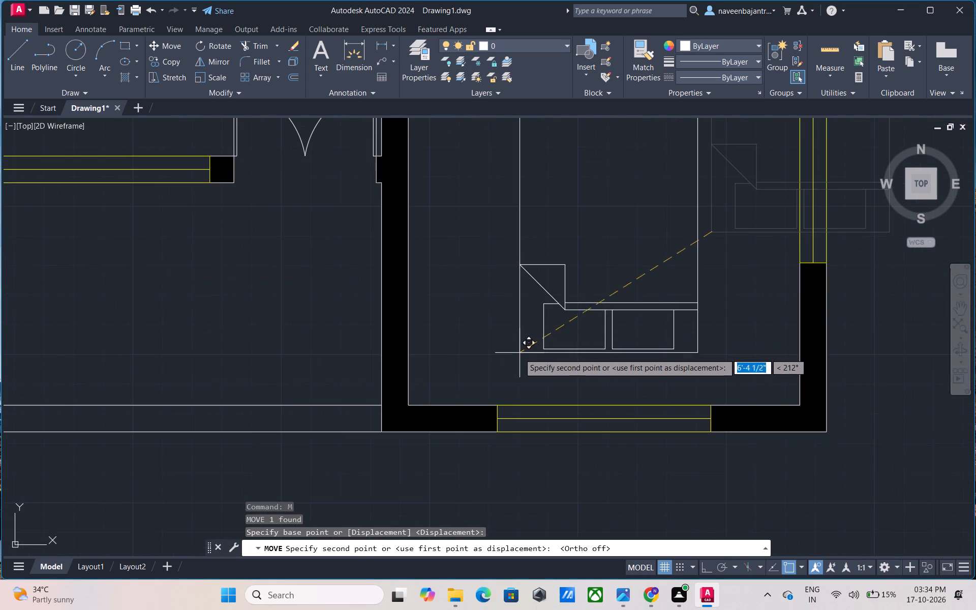
left_click(513, 402)
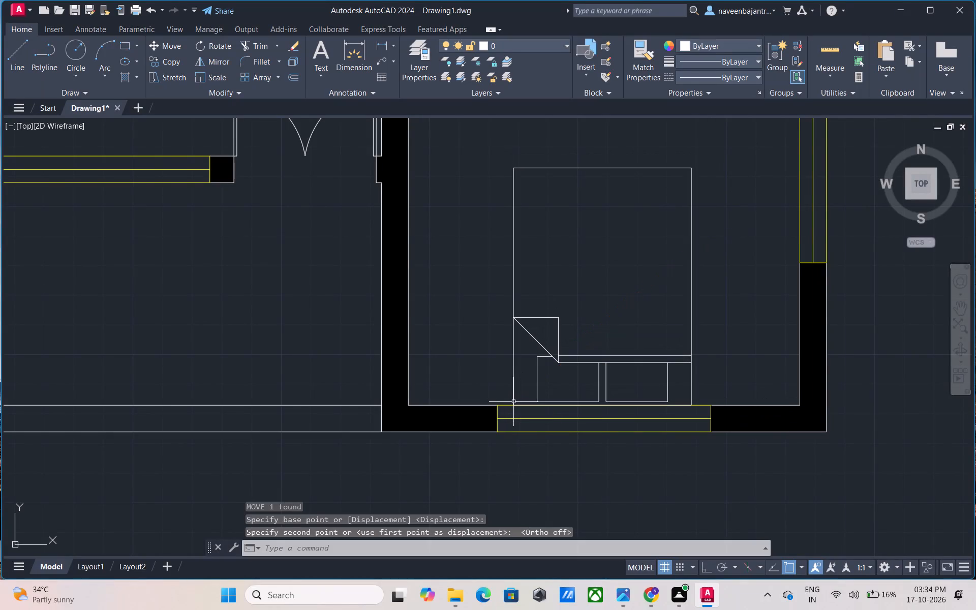
key("Escape")
Delete the stray yellow line lying outside the plan to the northeast.
scroll(708, 358, "down", 2)
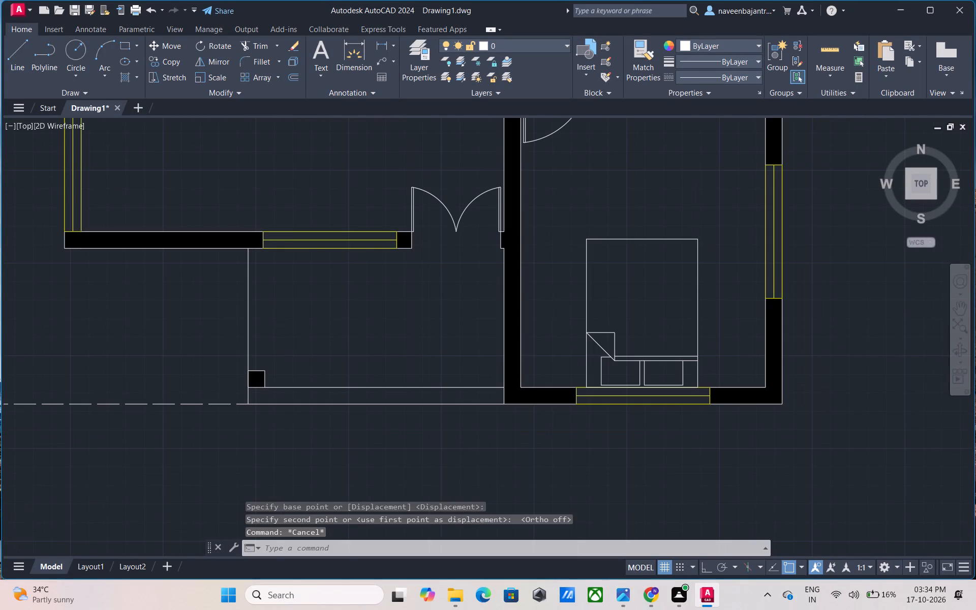
scroll(709, 357, "down", 1)
middle_click_drag(688, 284, 641, 341)
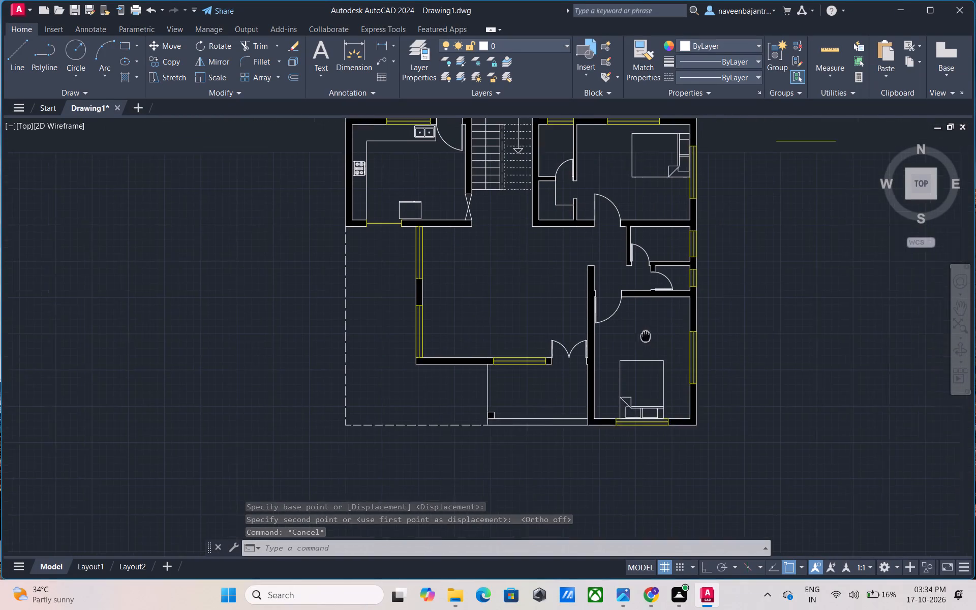
middle_click_drag(641, 341, 628, 360)
key("Escape")
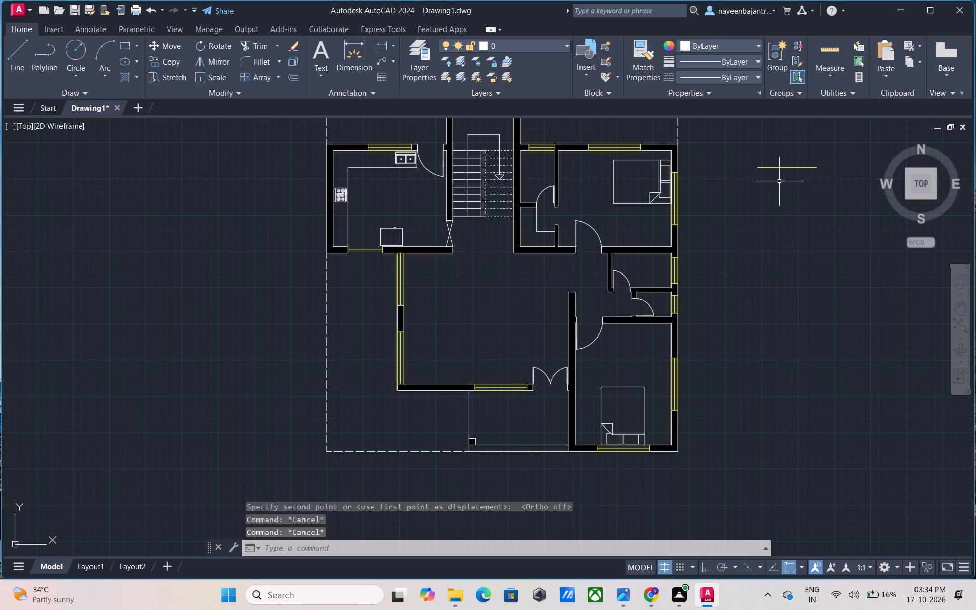
left_click(781, 169)
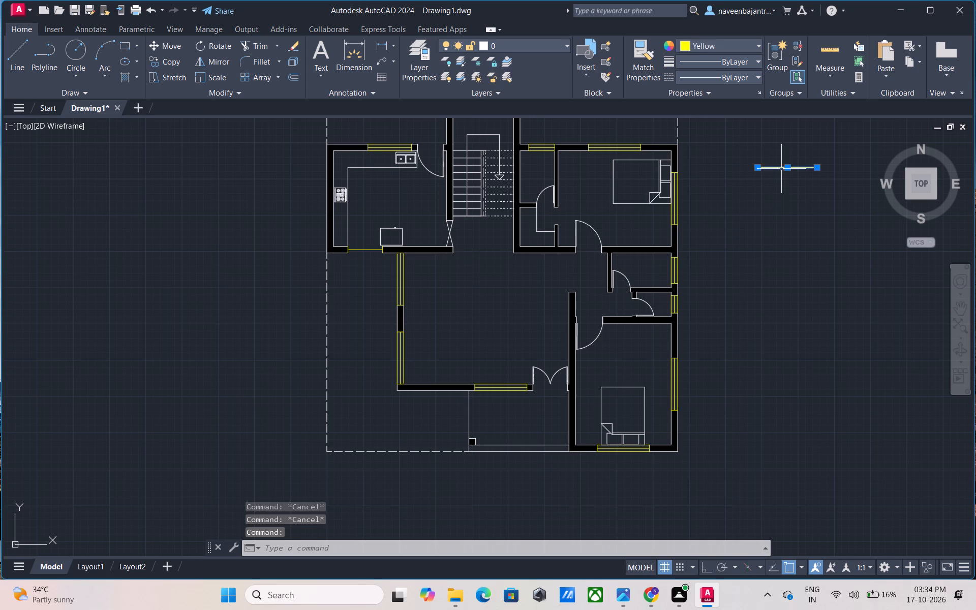
key("Delete")
key("Escape")
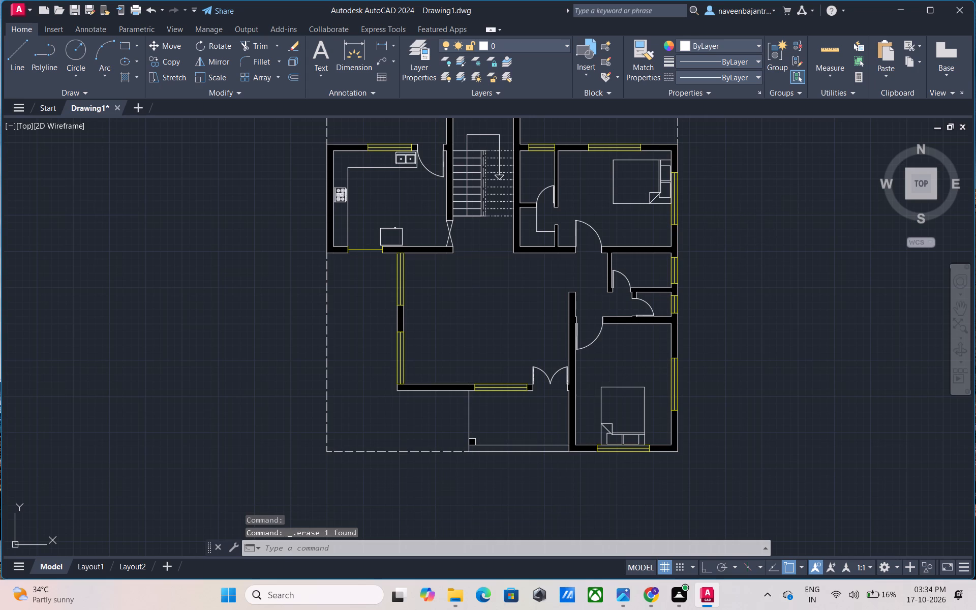
Insert the Lamp - Table block from DesignCenter's Home - Space Planner.dwg into the empty area west of the plan.
type("DC")
key("space")
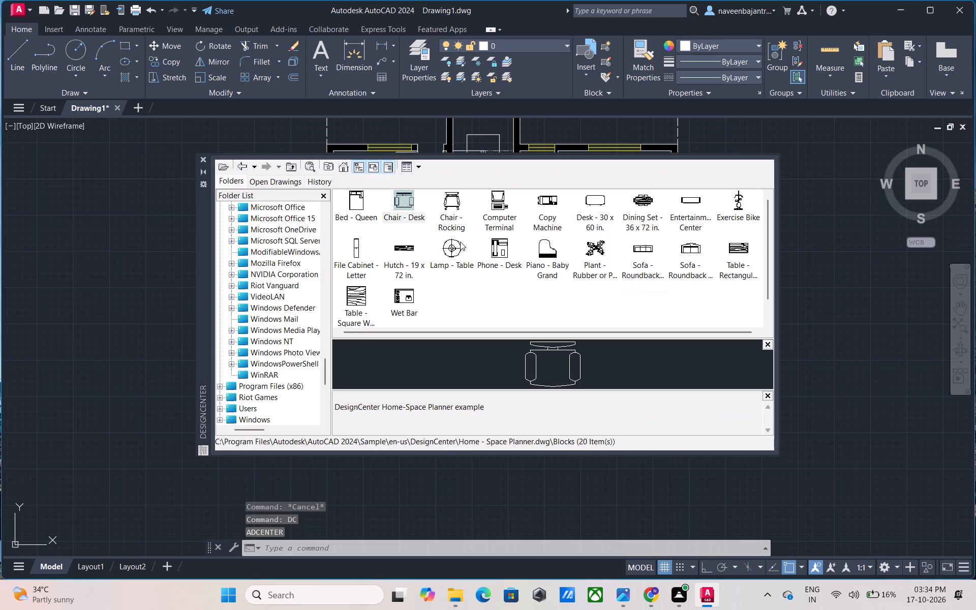
left_click_drag(447, 246, 167, 257)
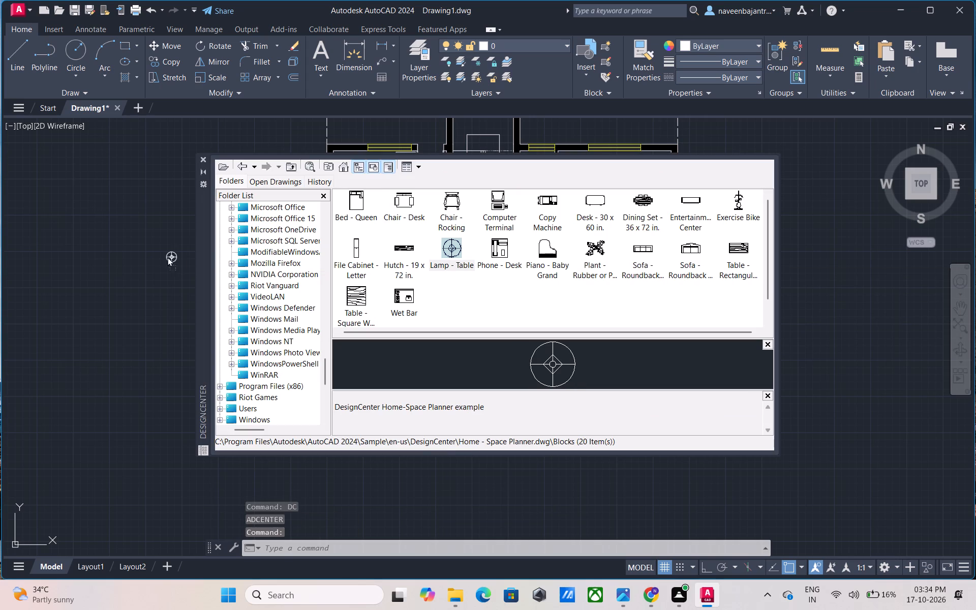
left_click_drag(167, 257, 163, 254)
left_click(202, 160)
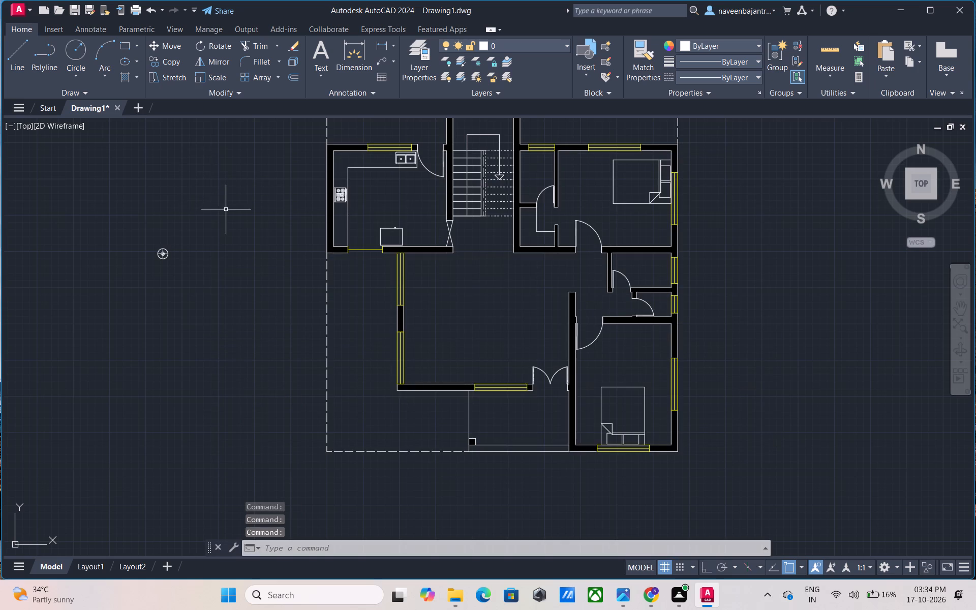
Copy the table lamp to the northeast bed's south side and to both sides of the southeast bed's headboard.
left_click(163, 255)
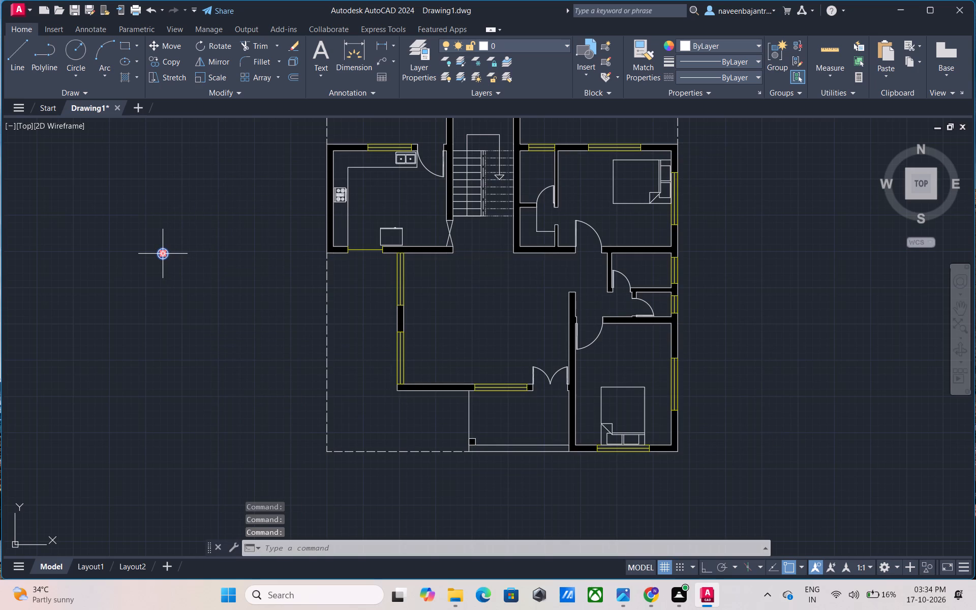
type("CO")
key("space")
left_click(163, 255)
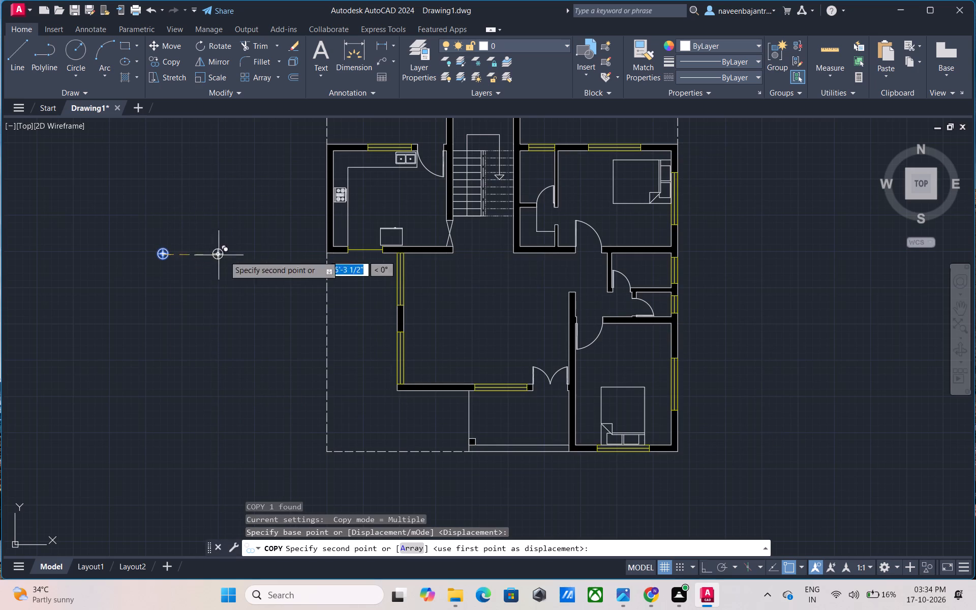
scroll(655, 218, "up", 3)
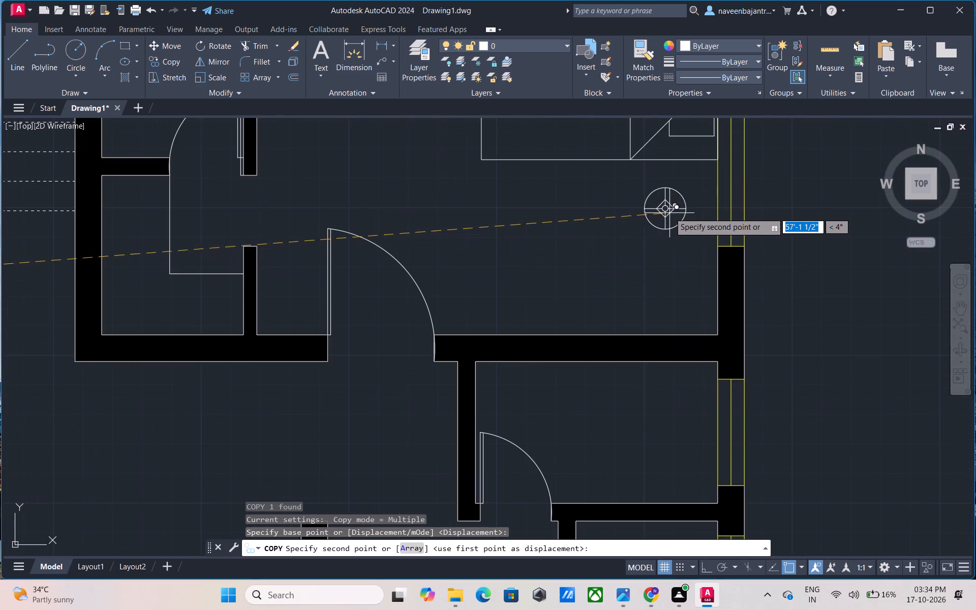
left_click(698, 190)
scroll(688, 223, "down", 3)
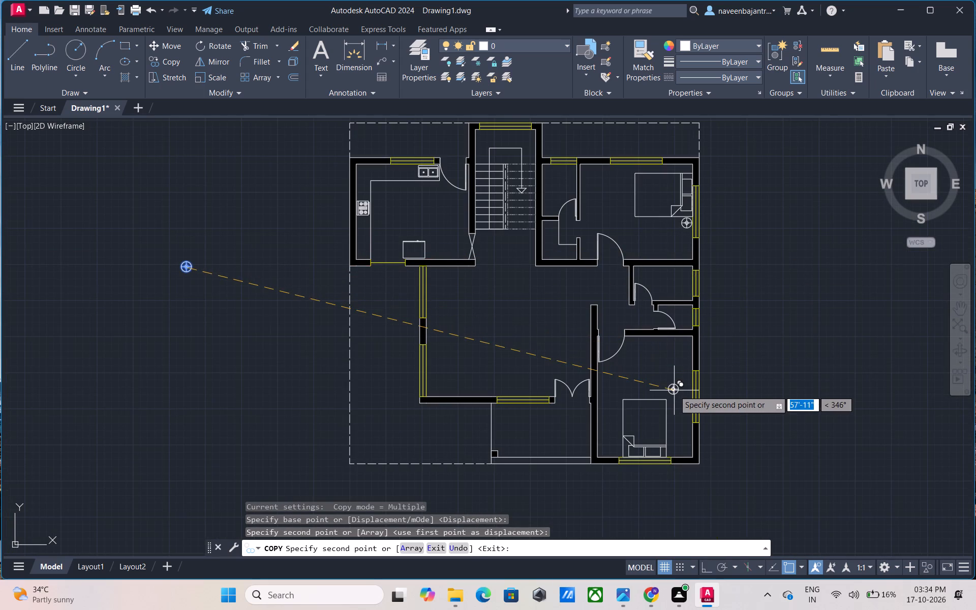
middle_click_drag(674, 390, 660, 269)
scroll(663, 324, "up", 3)
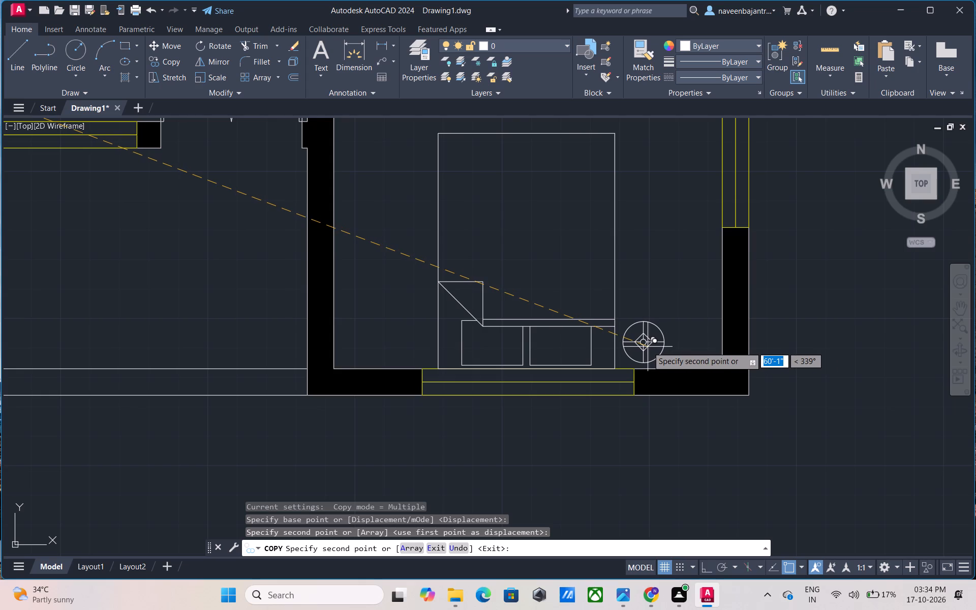
left_click(648, 347)
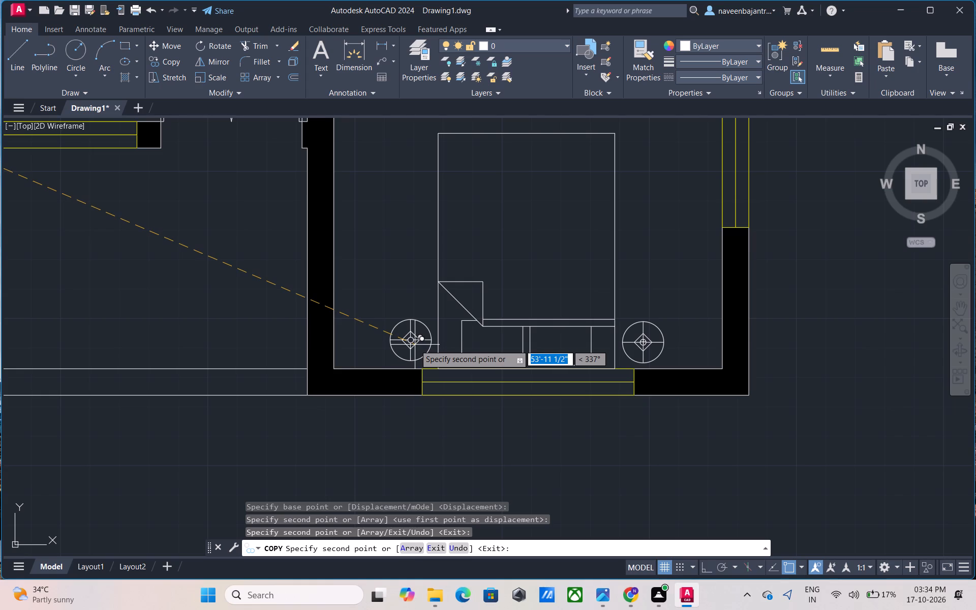
left_click(415, 345)
key("Escape")
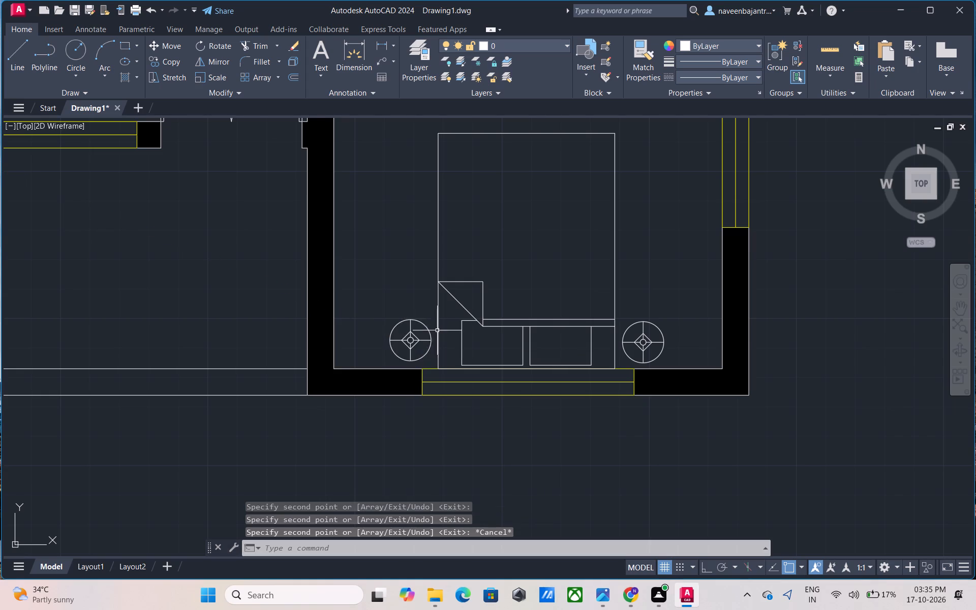
Insert the Sofa - Roundback 7 ft., the smaller Sofa - Roundback and the square wooden table blocks from DesignCenter west of the plan.
scroll(446, 328, "down", 3)
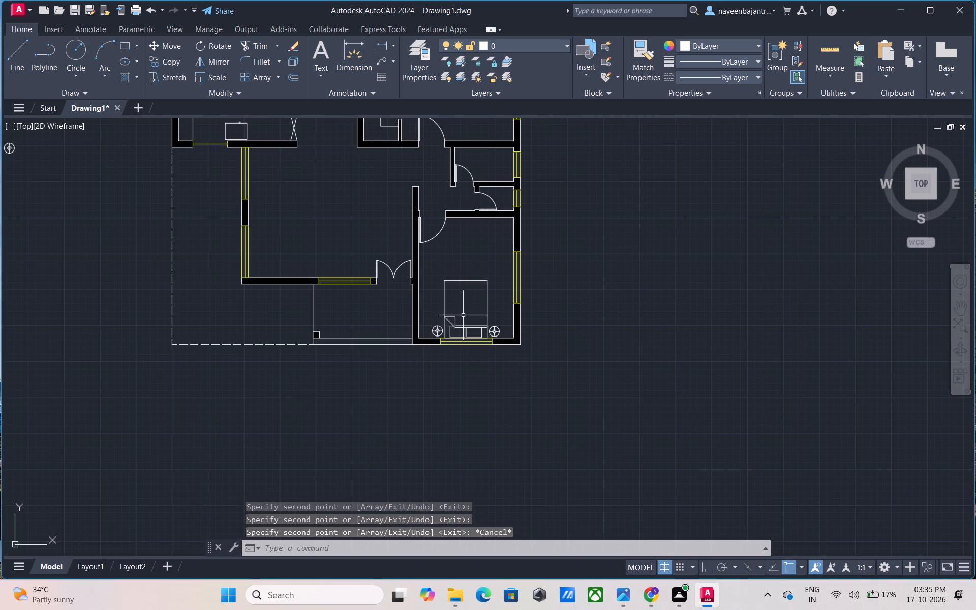
middle_click_drag(293, 241, 319, 306)
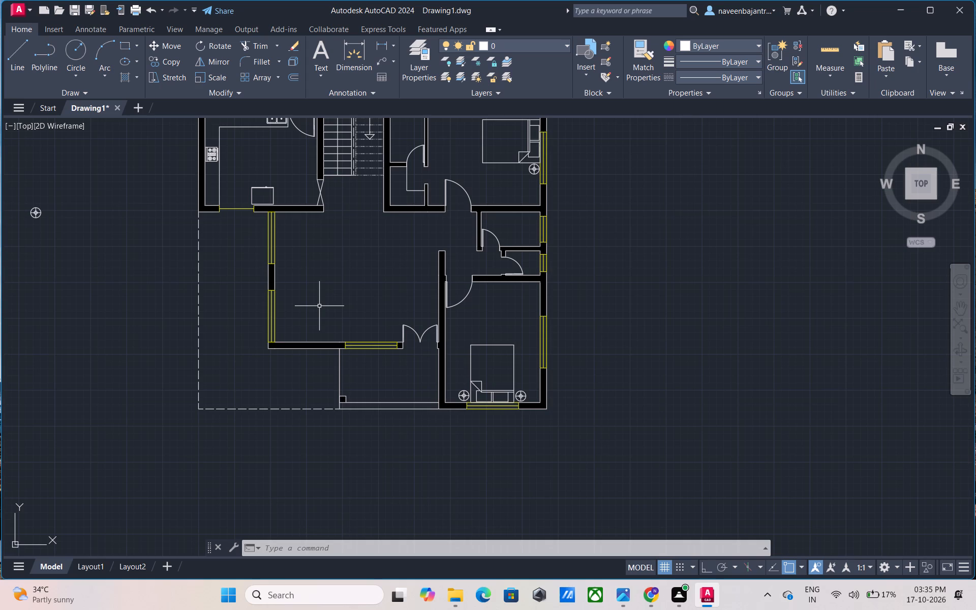
key("Escape")
type("DC")
key("space")
left_click(691, 247)
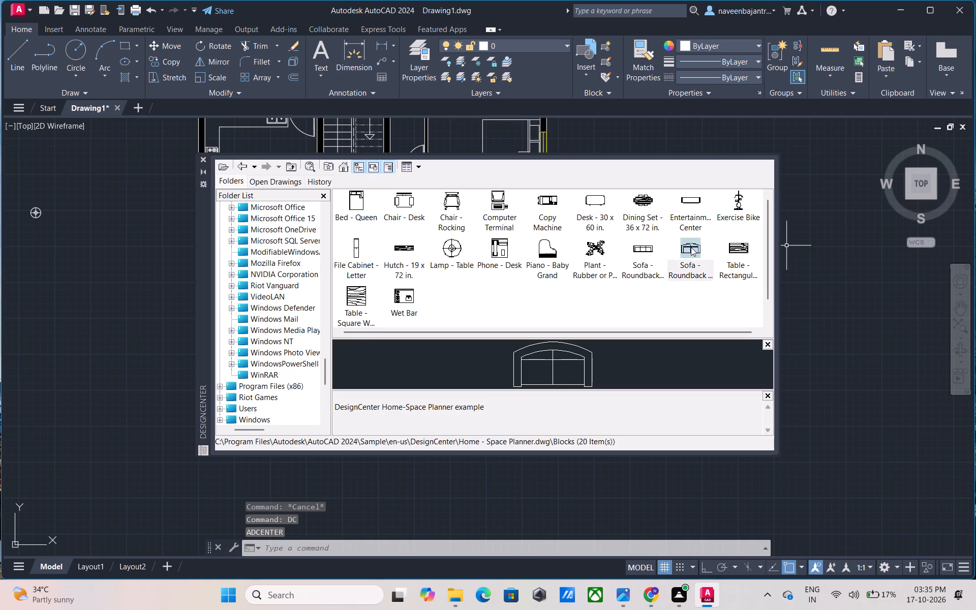
left_click(646, 252)
left_click_drag(643, 245, 146, 257)
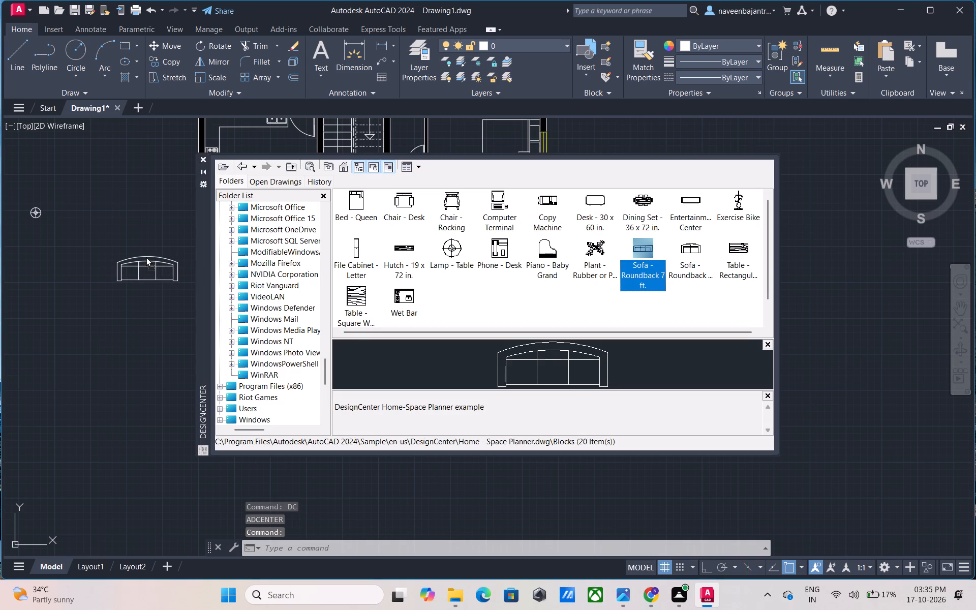
left_click_drag(146, 257, 139, 252)
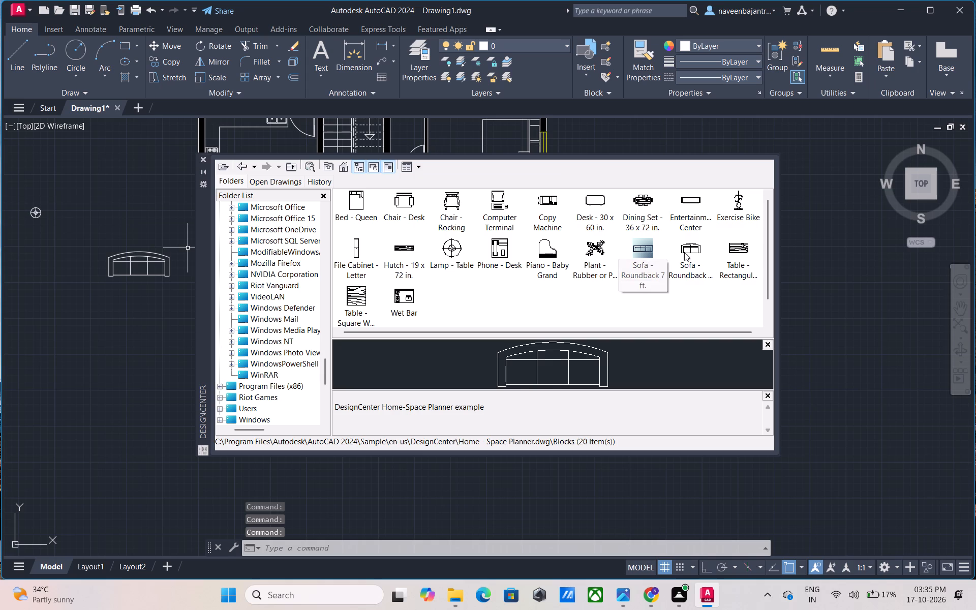
left_click_drag(692, 250, 138, 314)
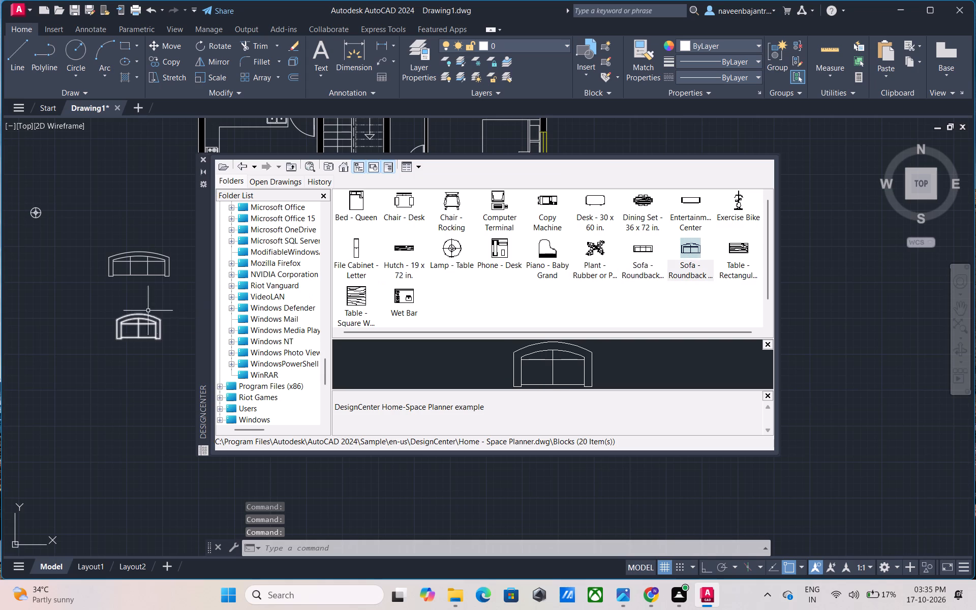
left_click_drag(356, 298, 119, 379)
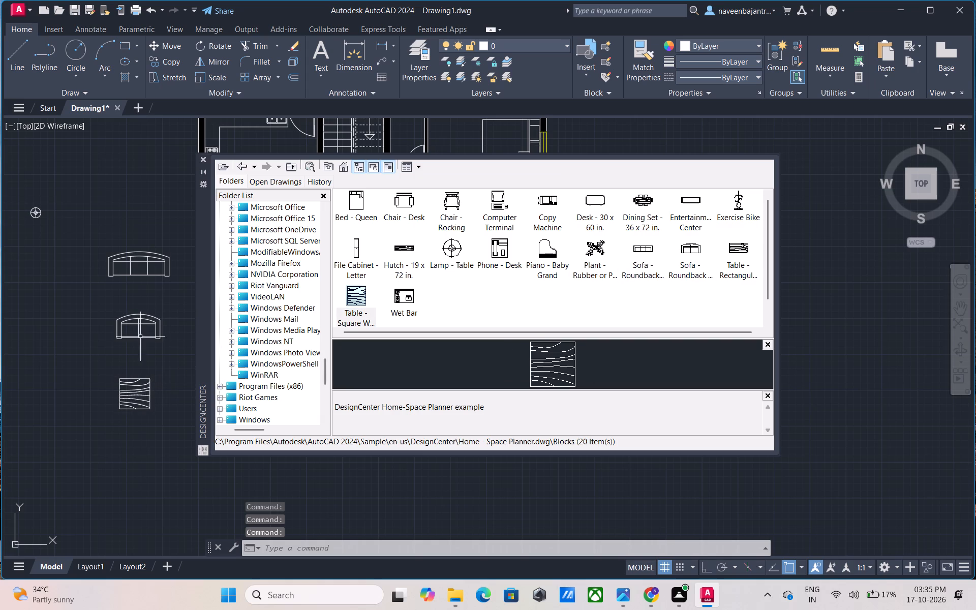
left_click(203, 162)
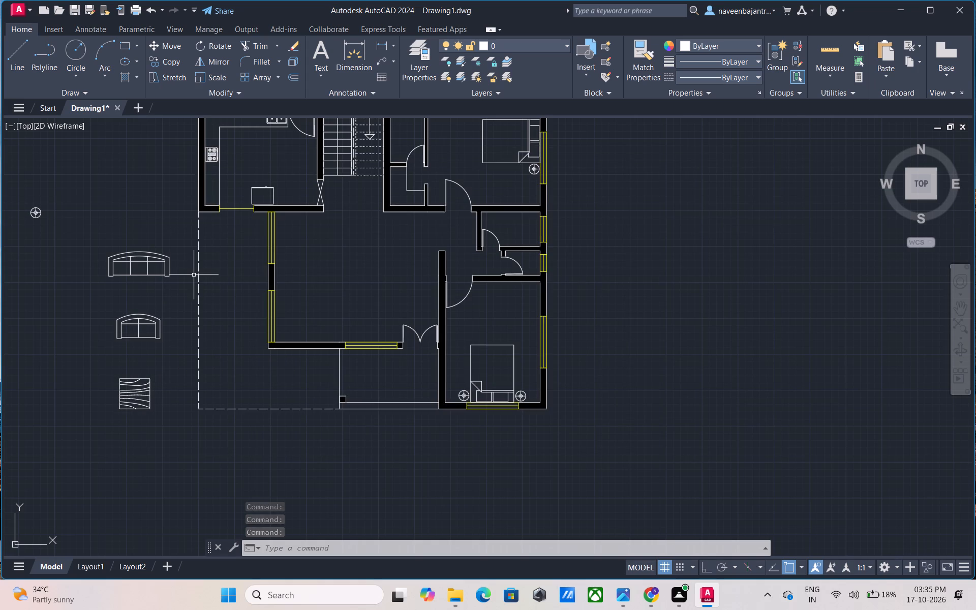
With Ortho on, rotate the 7 ft roundback sofa a quarter turn counterclockwise about its southeast corner so its back faces west.
key("F8")
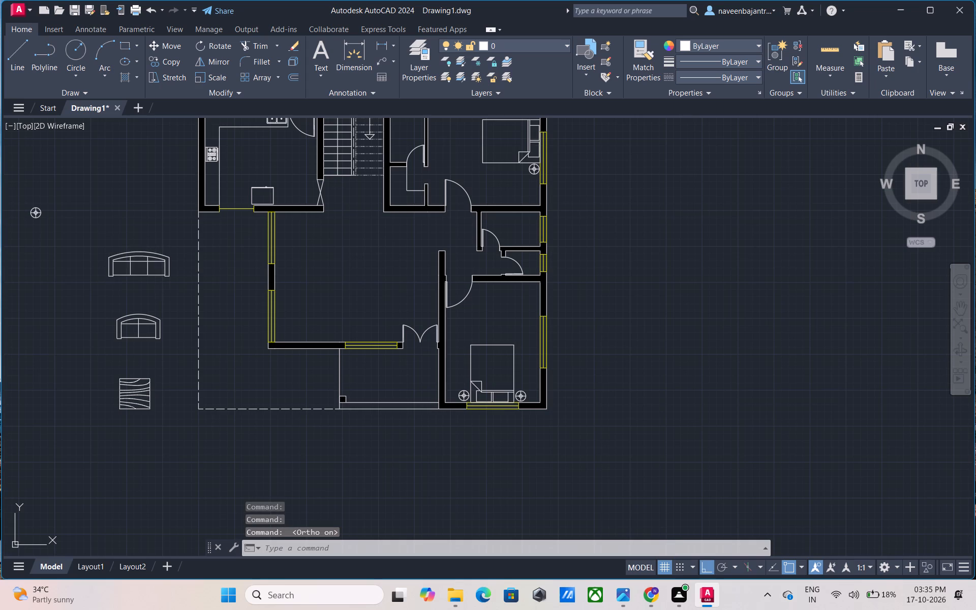
left_click(165, 275)
type("RO")
key("space")
left_click(169, 275)
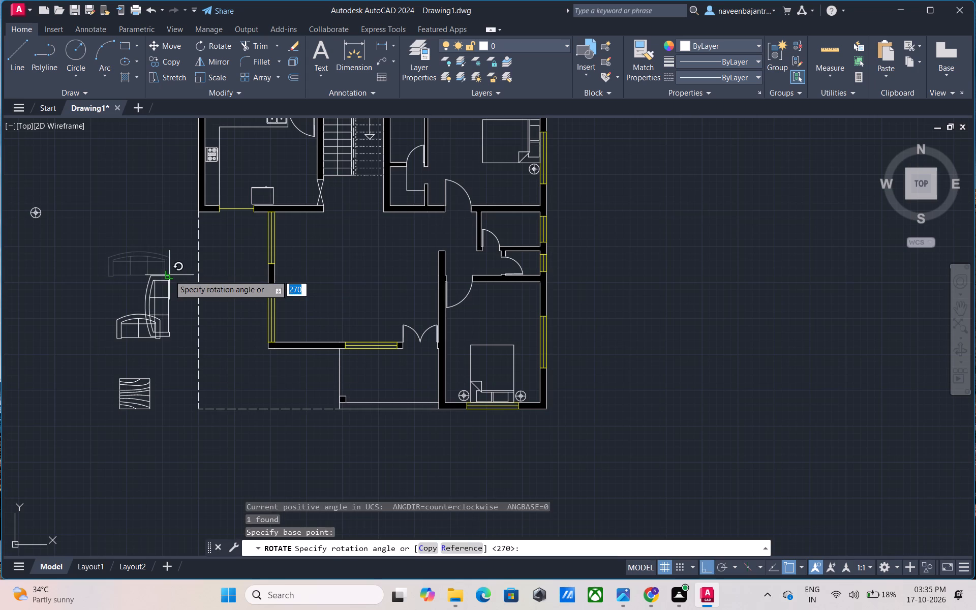
left_click(170, 269)
key("Escape")
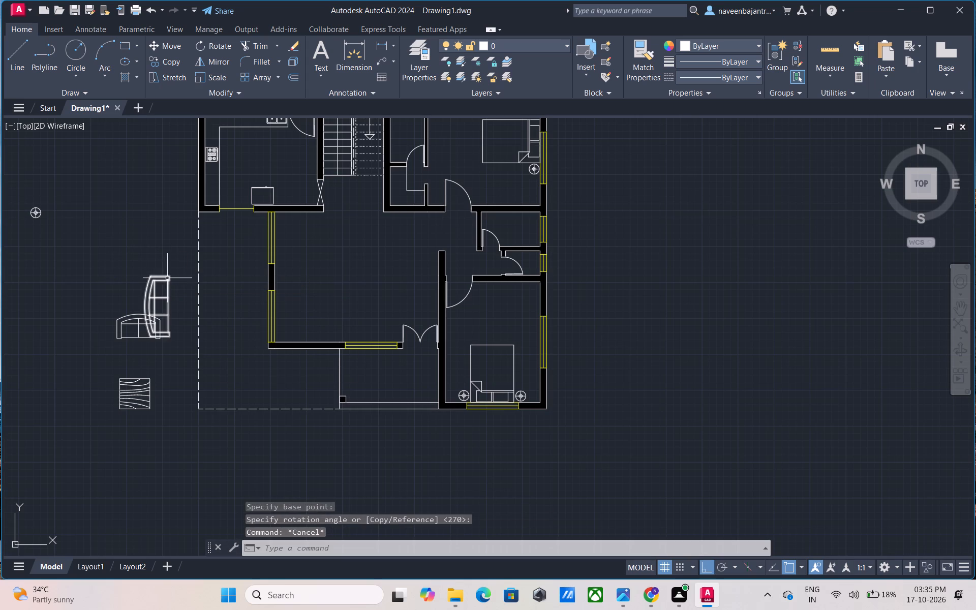
Move the rotated sofa with Ortho off into the living room, with its back along the west wall.
key("F8")
left_click(168, 277)
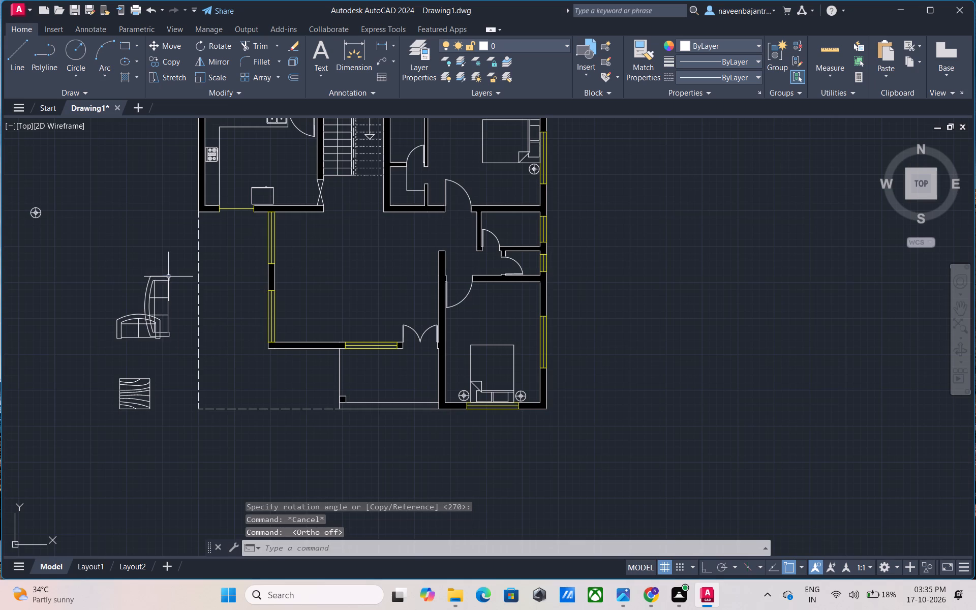
type("M")
key("space")
left_click(168, 277)
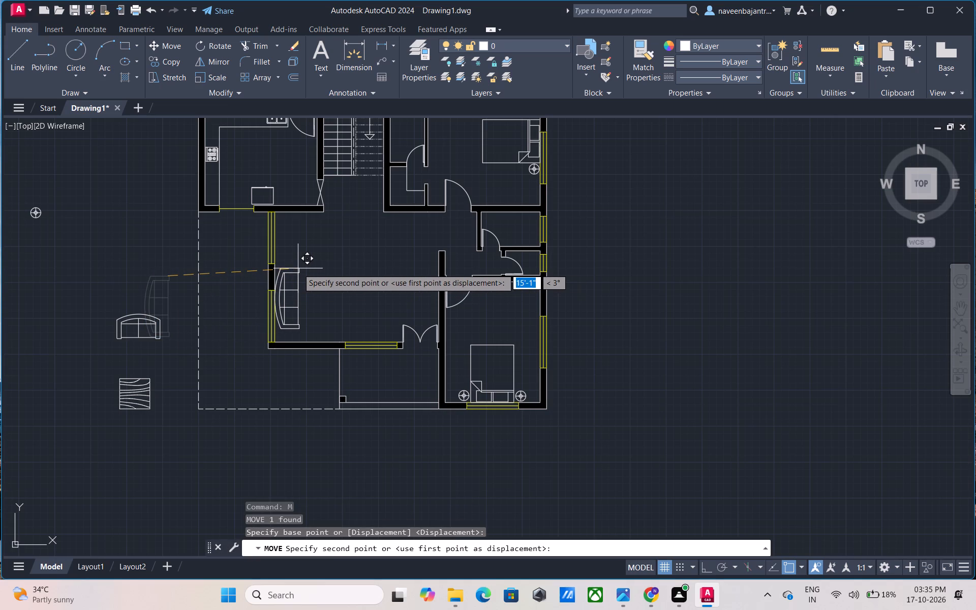
scroll(298, 268, "up", 1)
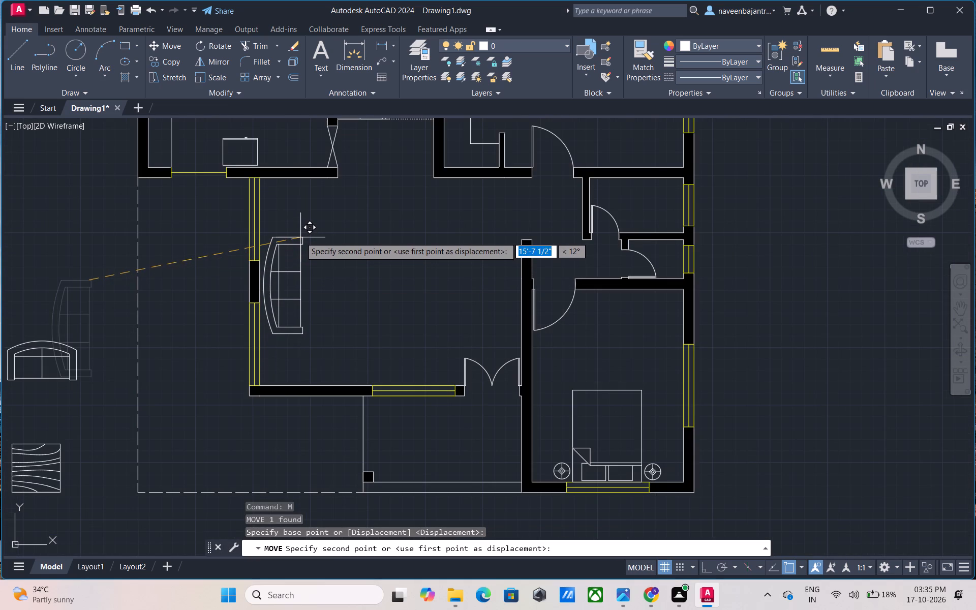
left_click(299, 236)
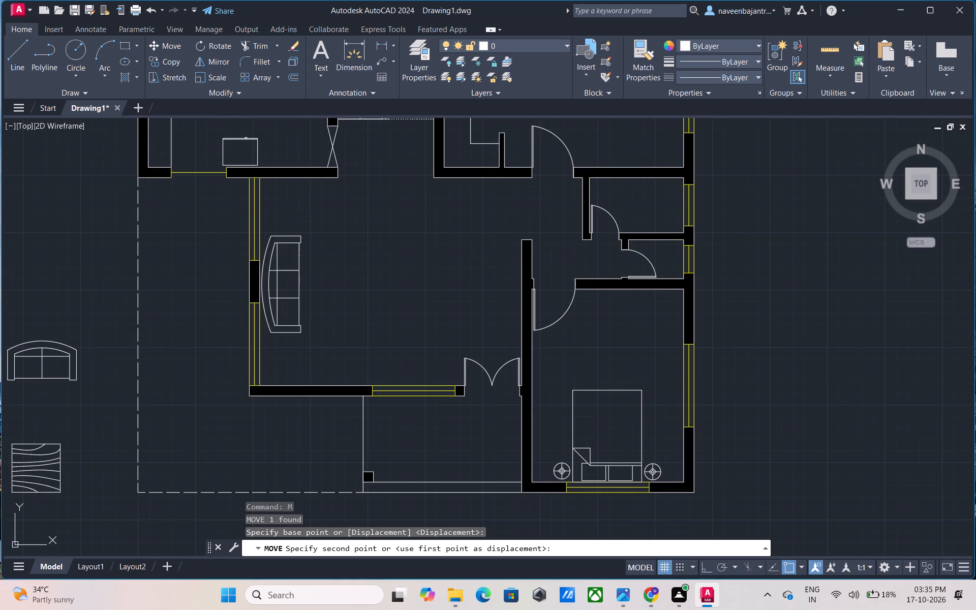
key("Escape")
Scale the living room sofa down freehand to about half its size from its northeast corner.
scroll(113, 286, "down", 1)
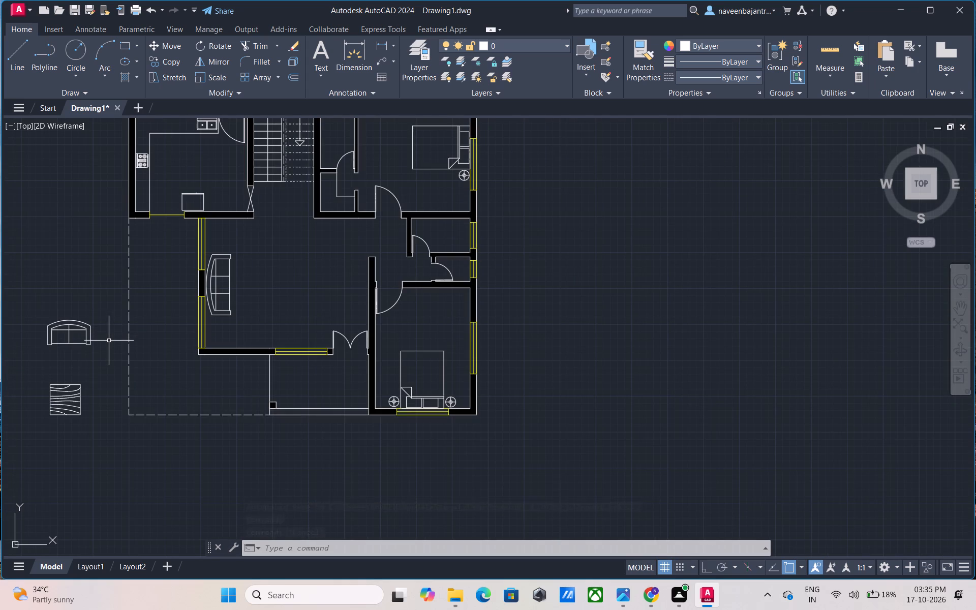
scroll(242, 309, "up", 2)
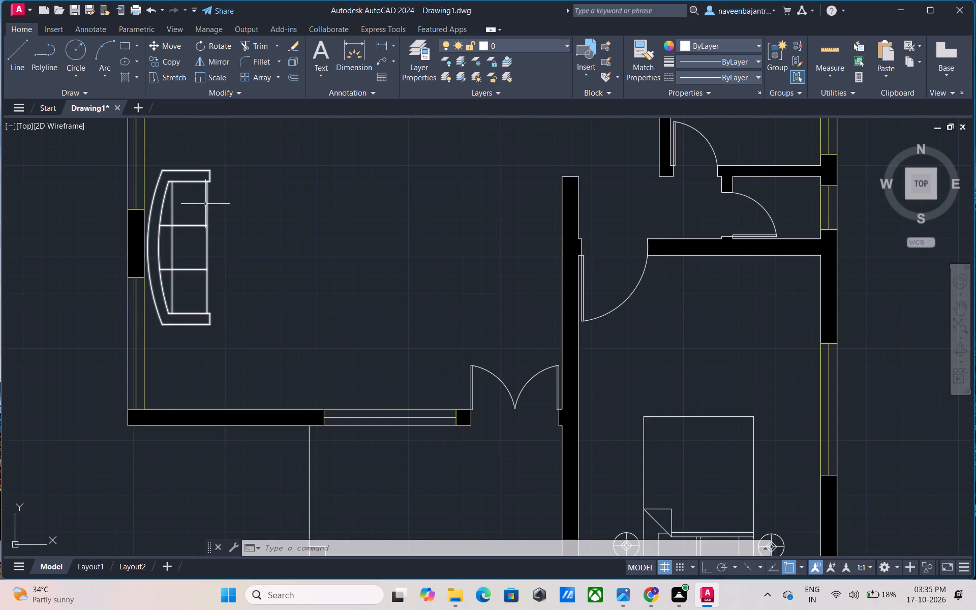
left_click(206, 181)
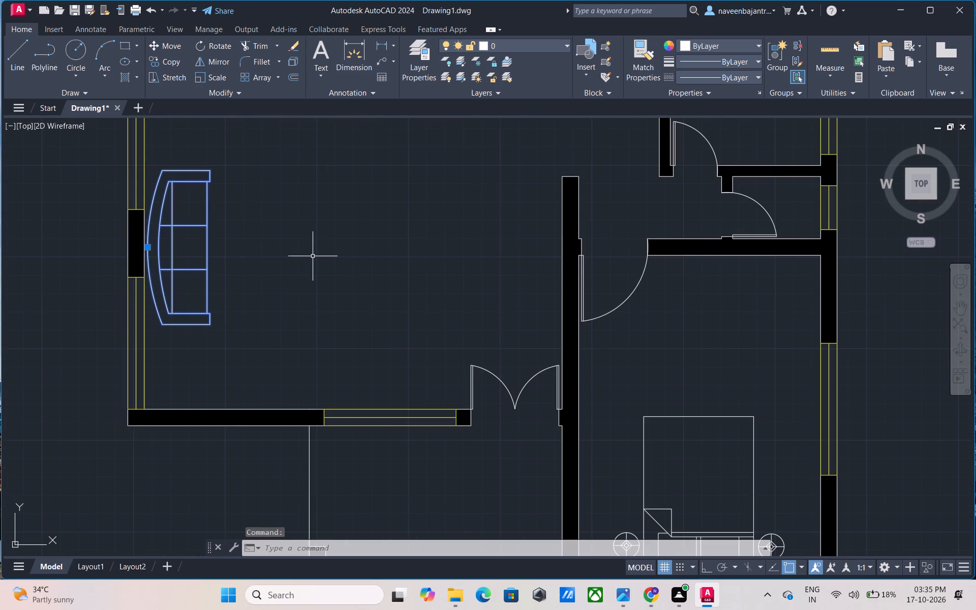
type("SC")
key("space")
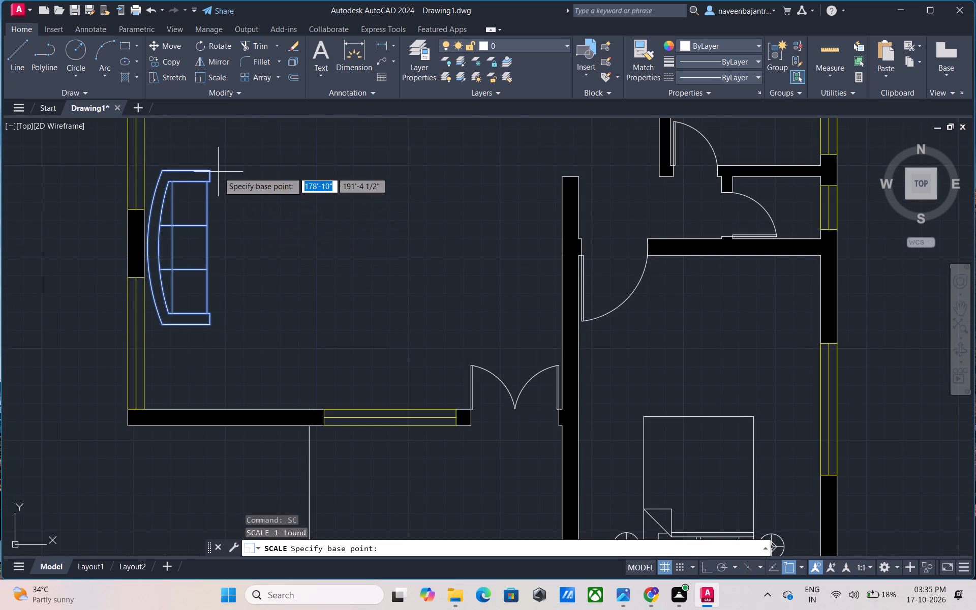
left_click(208, 171)
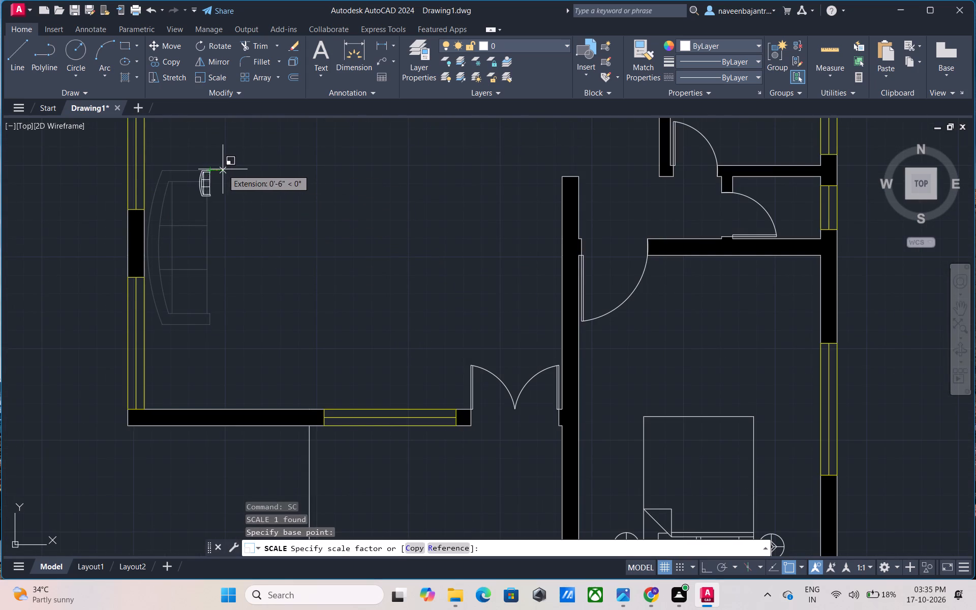
left_click(248, 164)
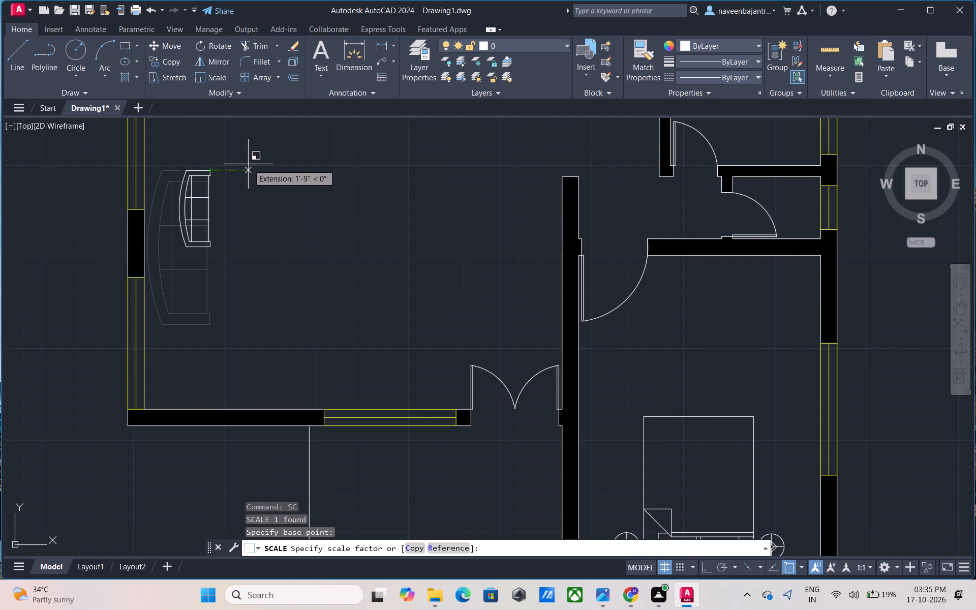
key("Escape")
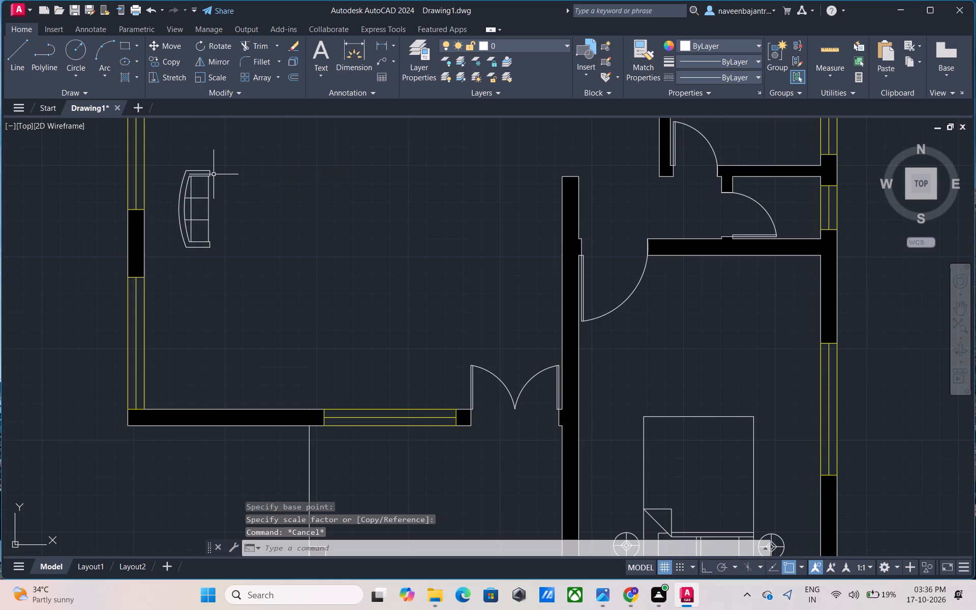
Move the scaled sofa against the living room's west wall, centred on the solid wall section between the two windows.
left_click(211, 174)
type("M")
key("space")
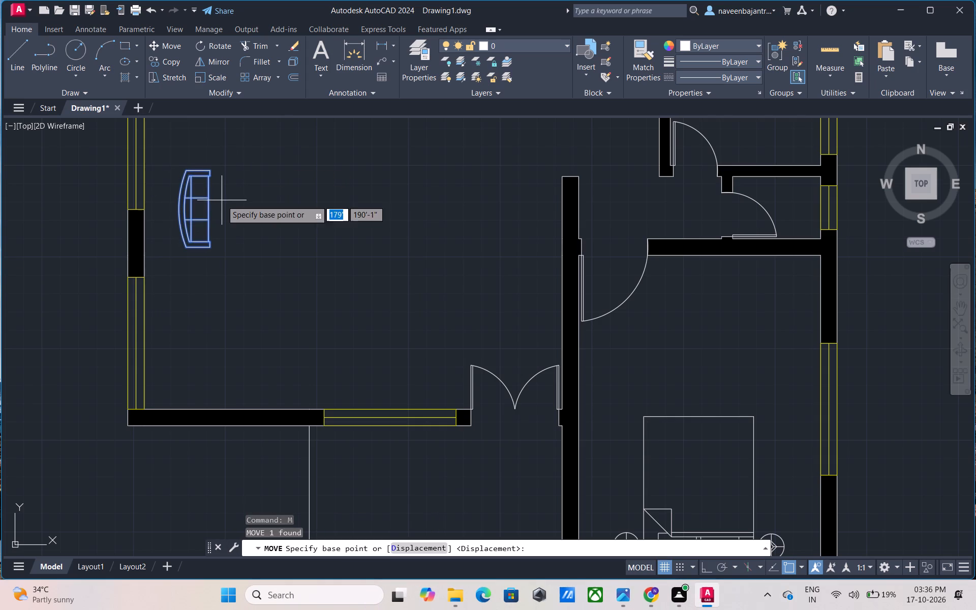
left_click(206, 209)
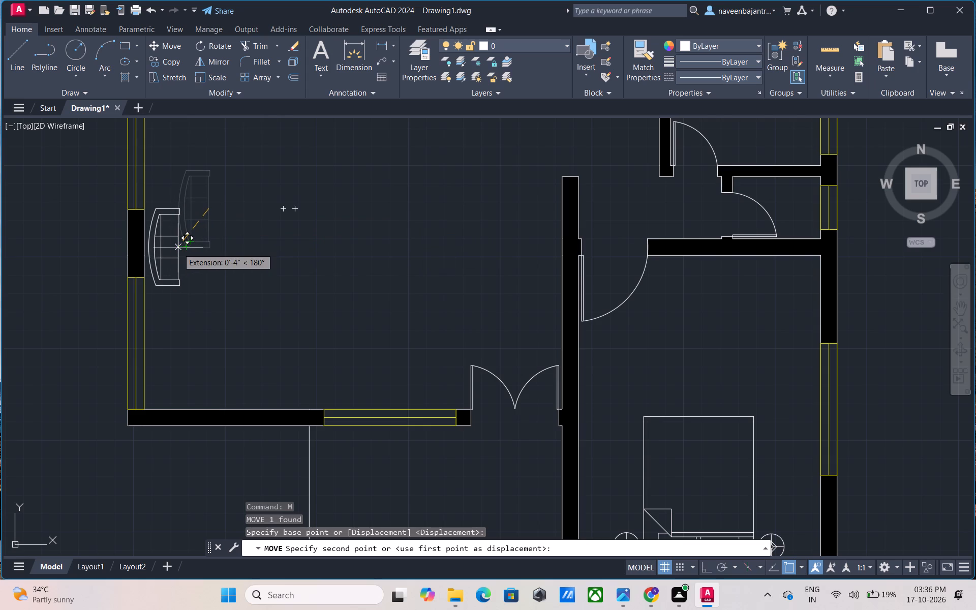
left_click(178, 248)
key("Escape")
Move the two-seat roundback sofa from outside the plan into the living room, northeast of the sofa on the west wall.
scroll(247, 243, "down", 1)
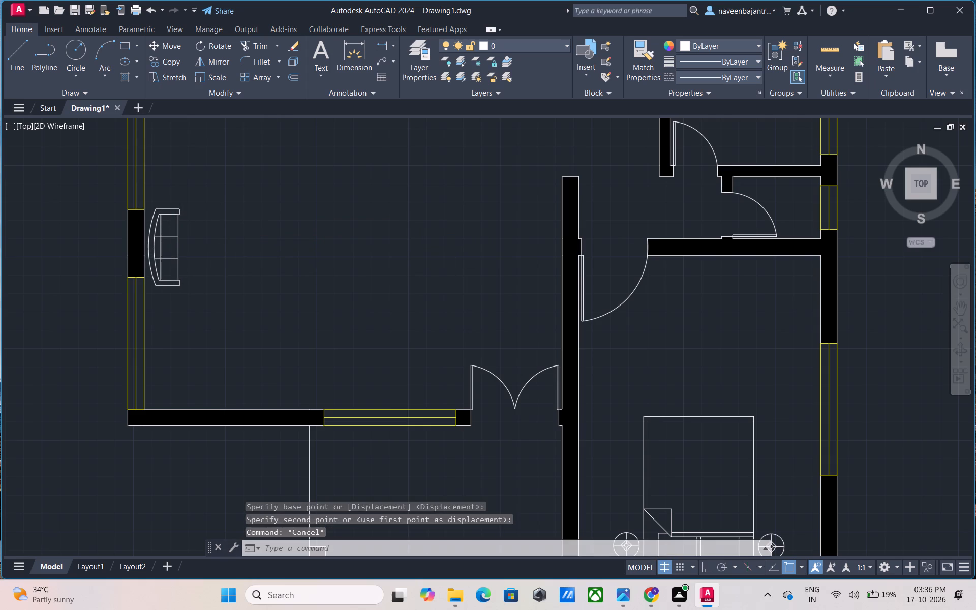
scroll(247, 243, "down", 1)
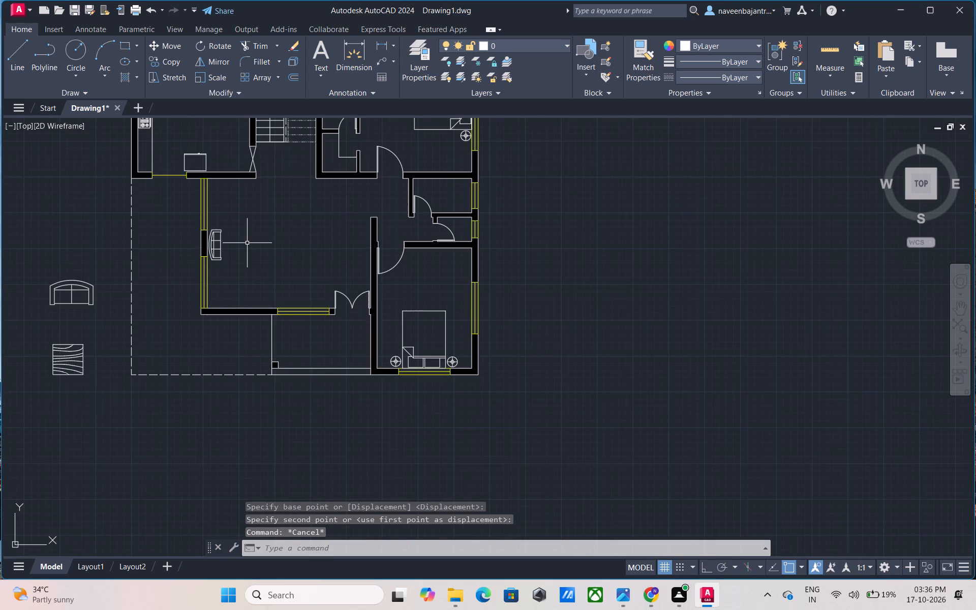
left_click(93, 305)
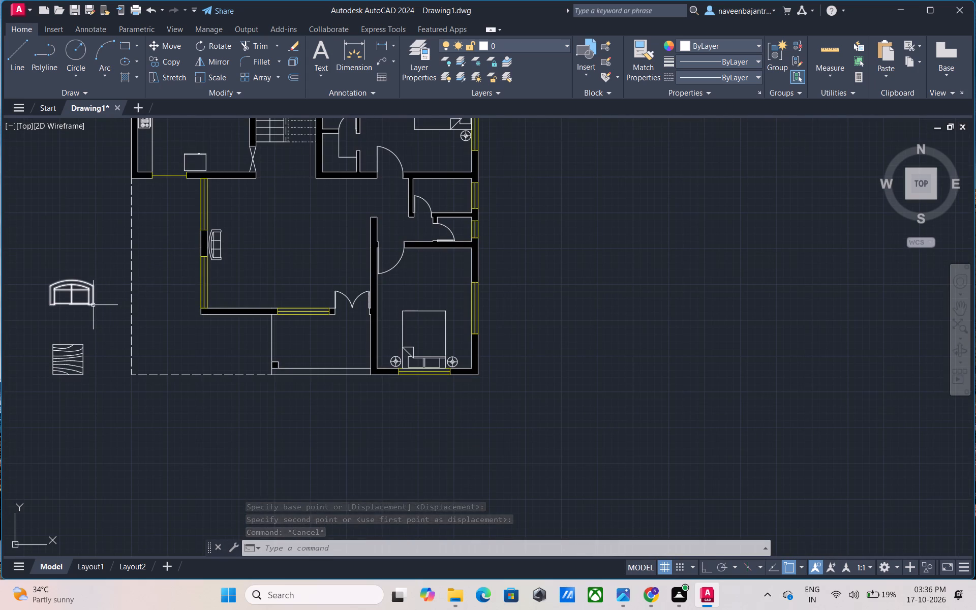
type("M")
key("space")
left_click(94, 304)
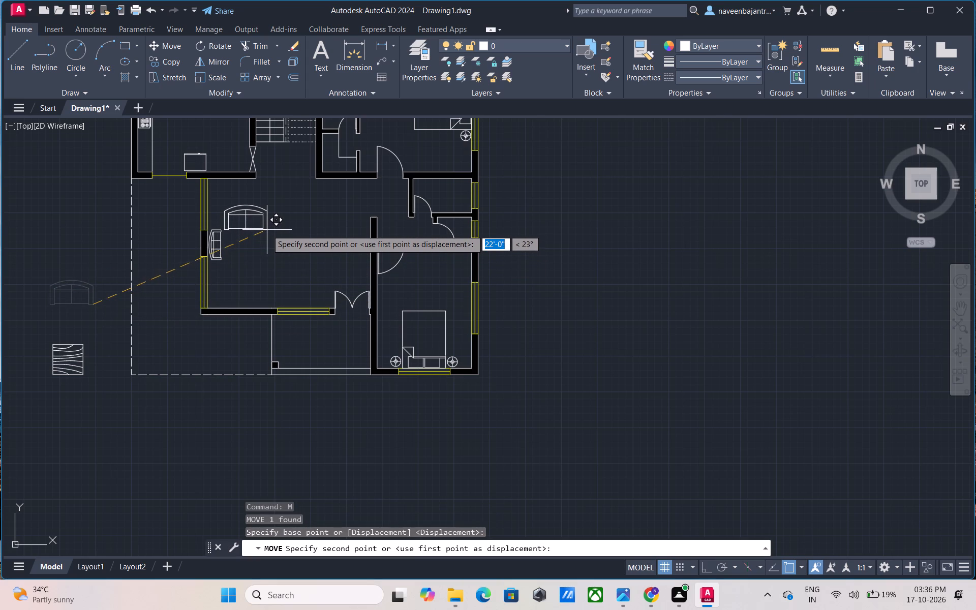
left_click(267, 230)
scroll(267, 230, "up", 2)
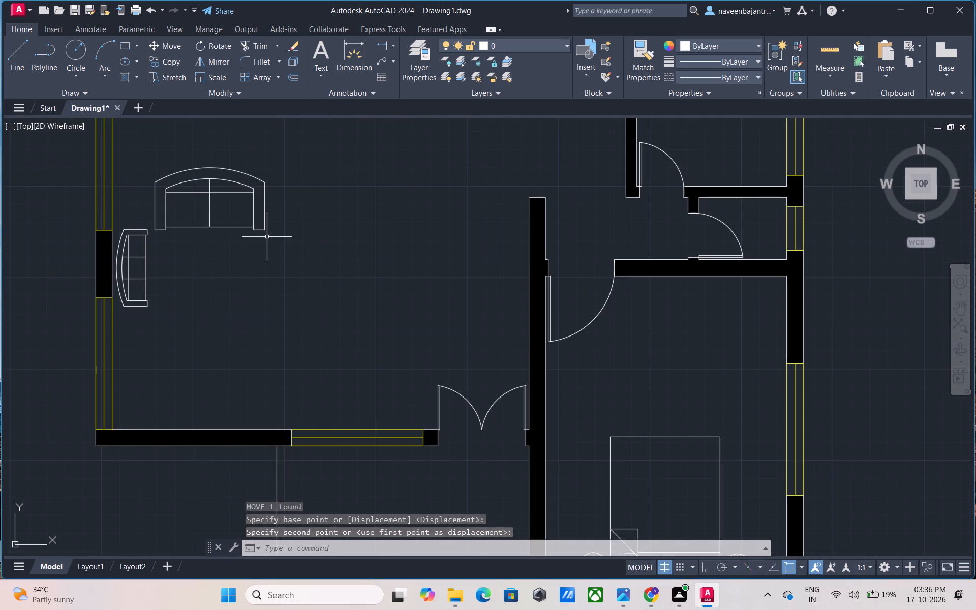
key("Escape")
Scale the two-seat sofa down freehand to about half its size from its southeast corner.
left_click(265, 231)
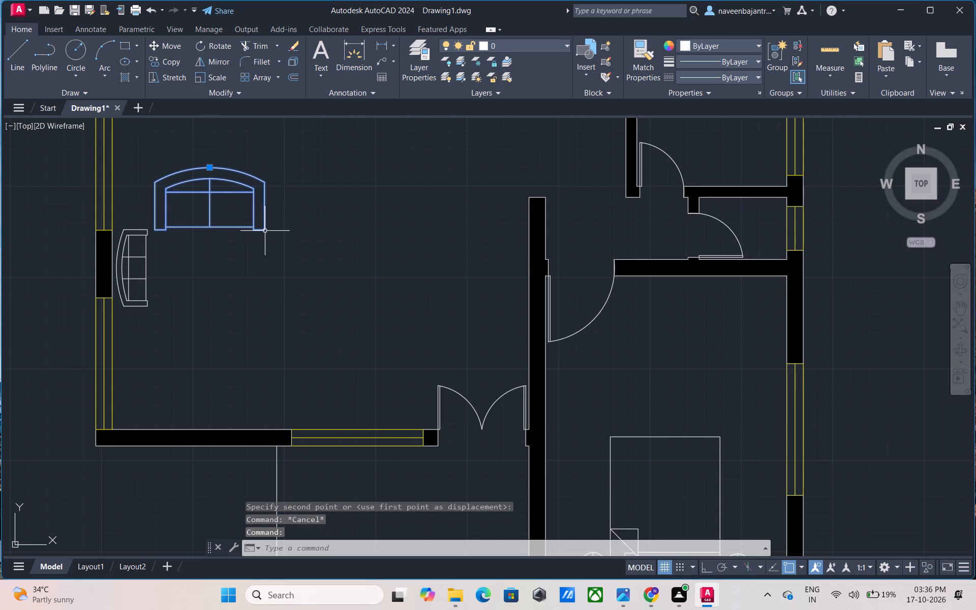
type("SC")
key("space")
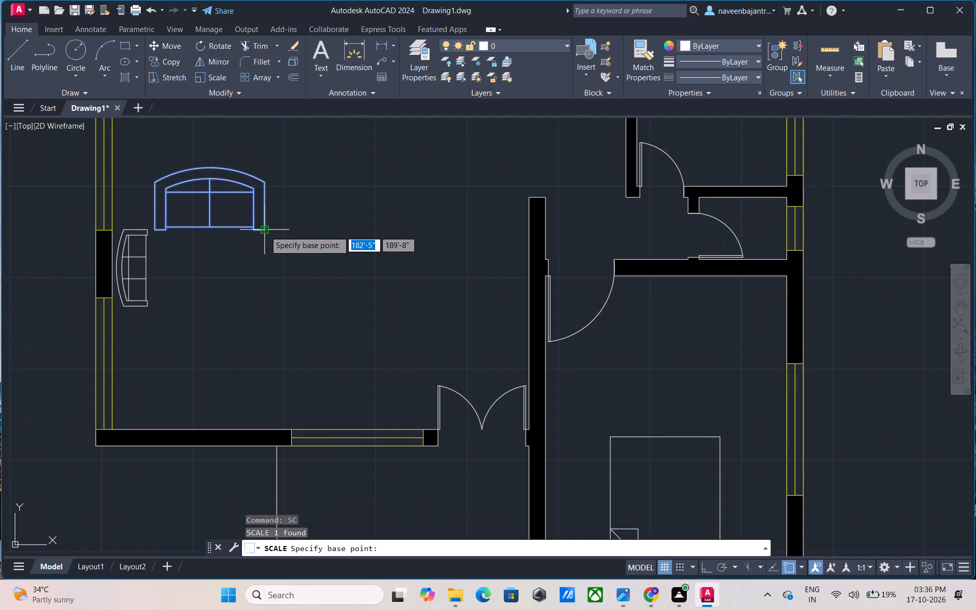
left_click(265, 231)
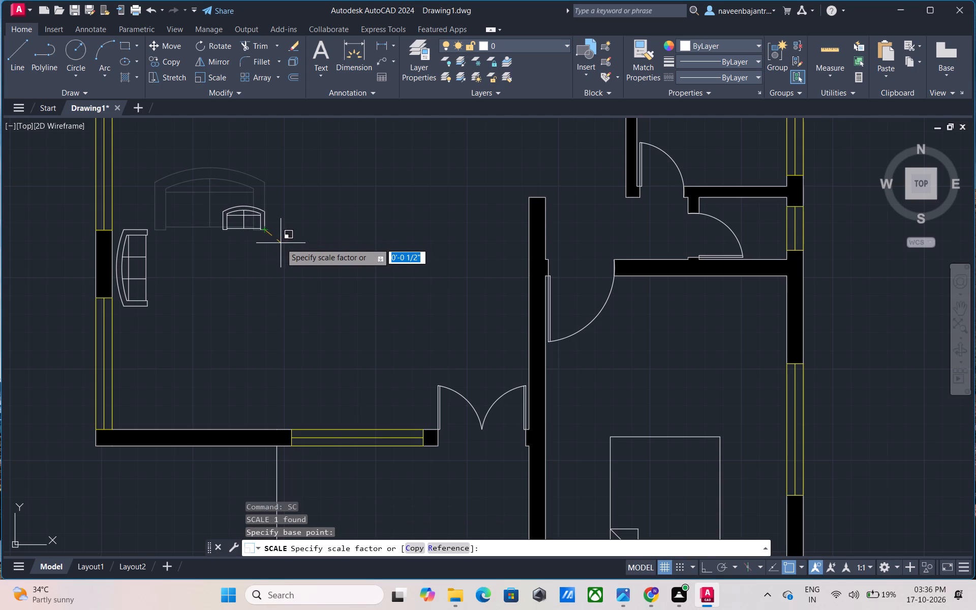
left_click(286, 247)
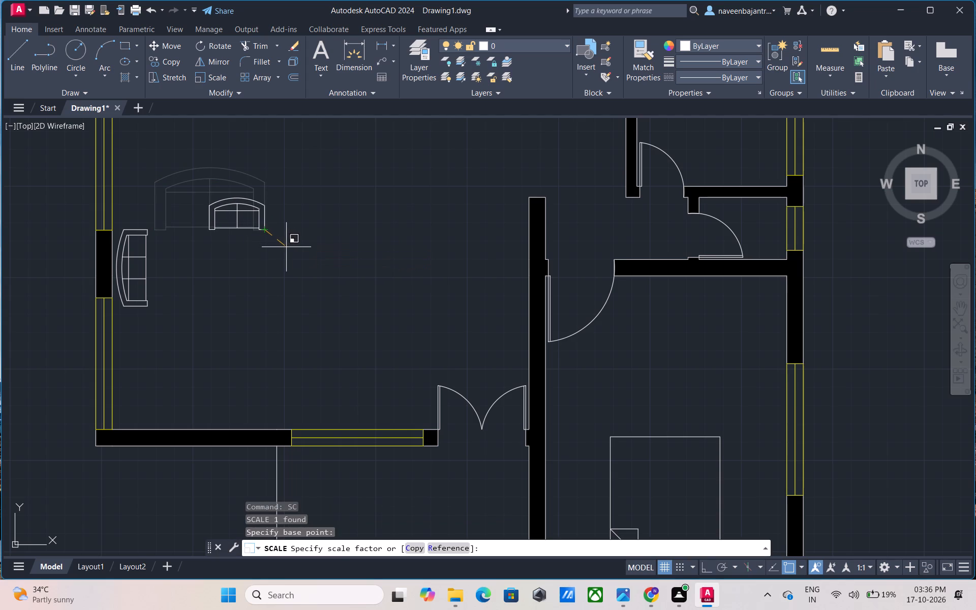
key("Escape")
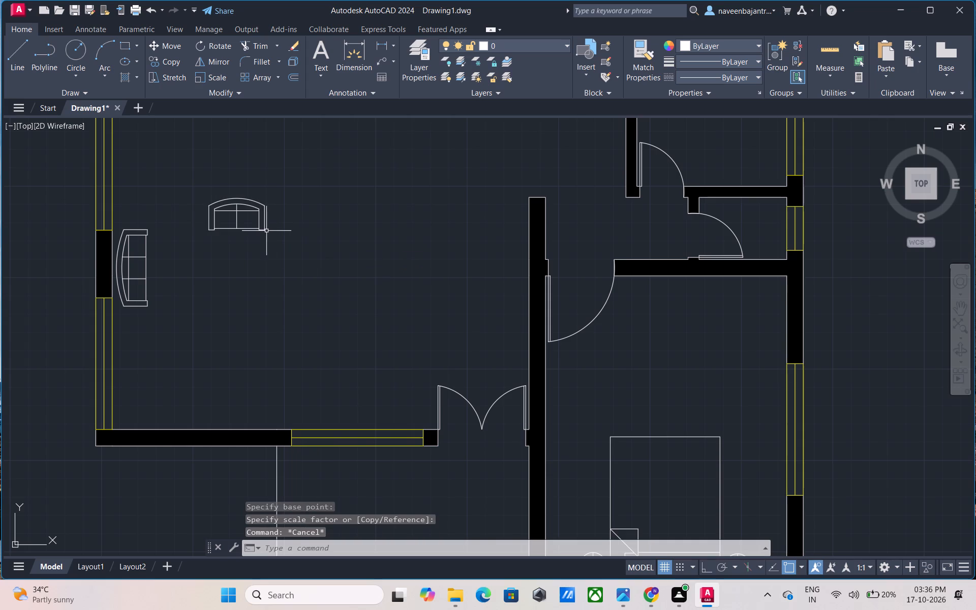
Move the scaled two-seat sofa slightly northwest, closer to the north end of the west wall sofa.
left_click(265, 228)
type("M")
key("space")
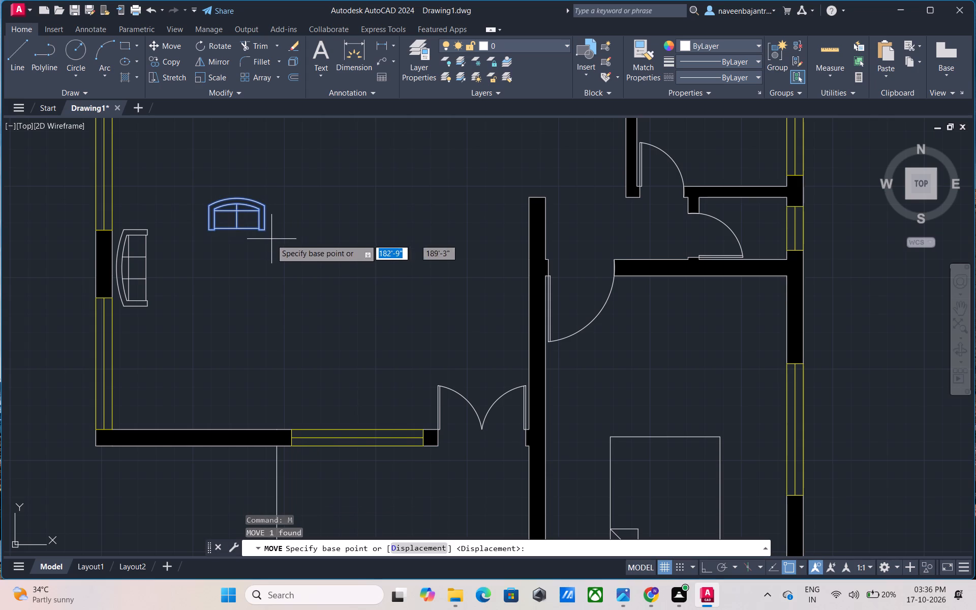
left_click(267, 230)
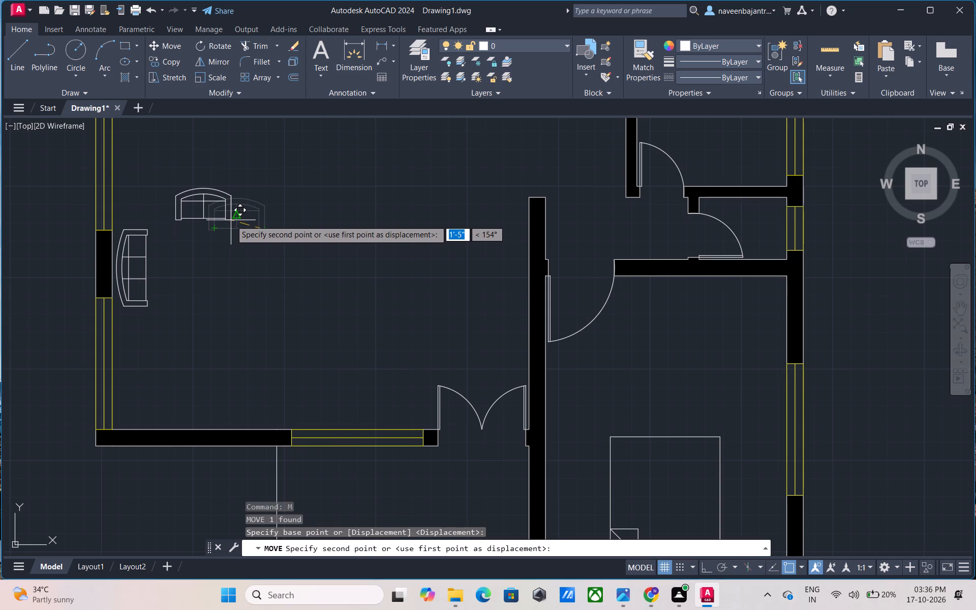
left_click(231, 220)
key("Escape")
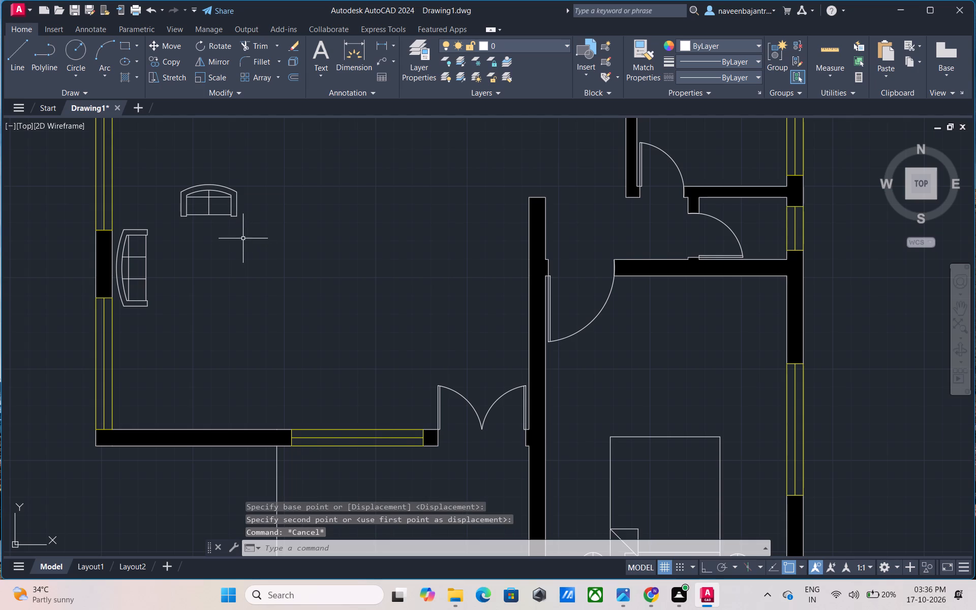
Copy the two-seat sofa about 5 ft straight south, past the south end of the west wall sofa.
left_click(238, 216)
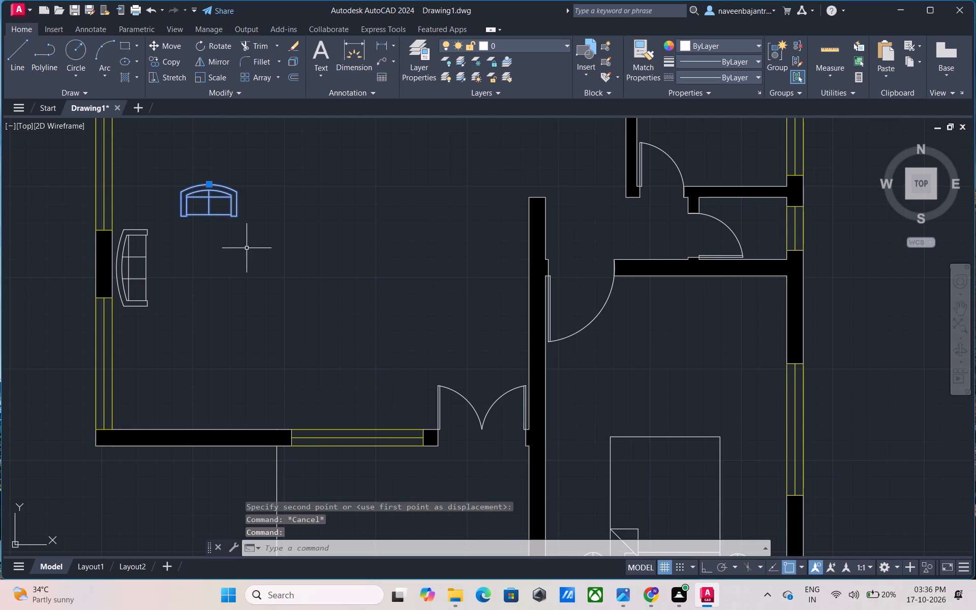
type("CO")
key("space")
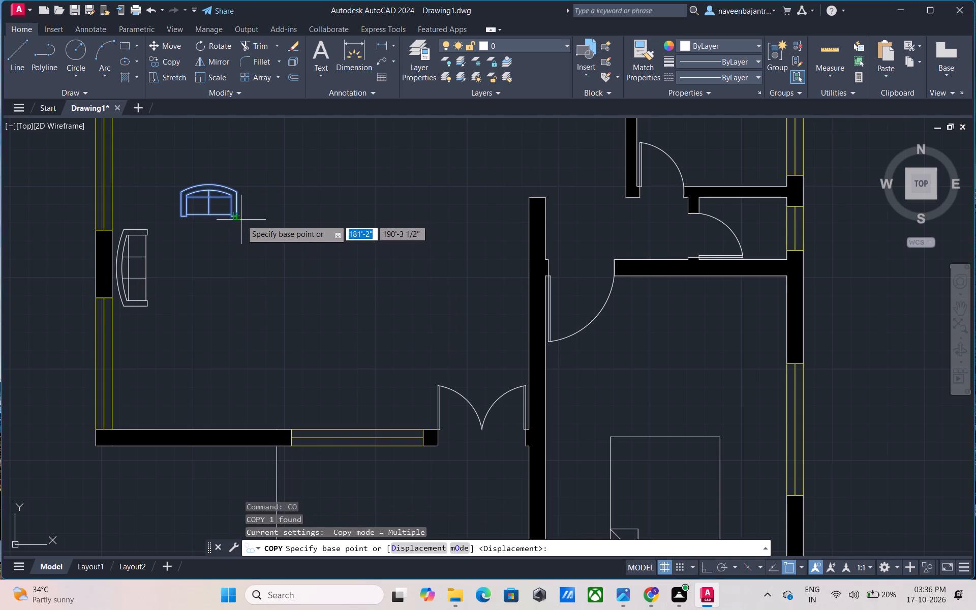
left_click(237, 216)
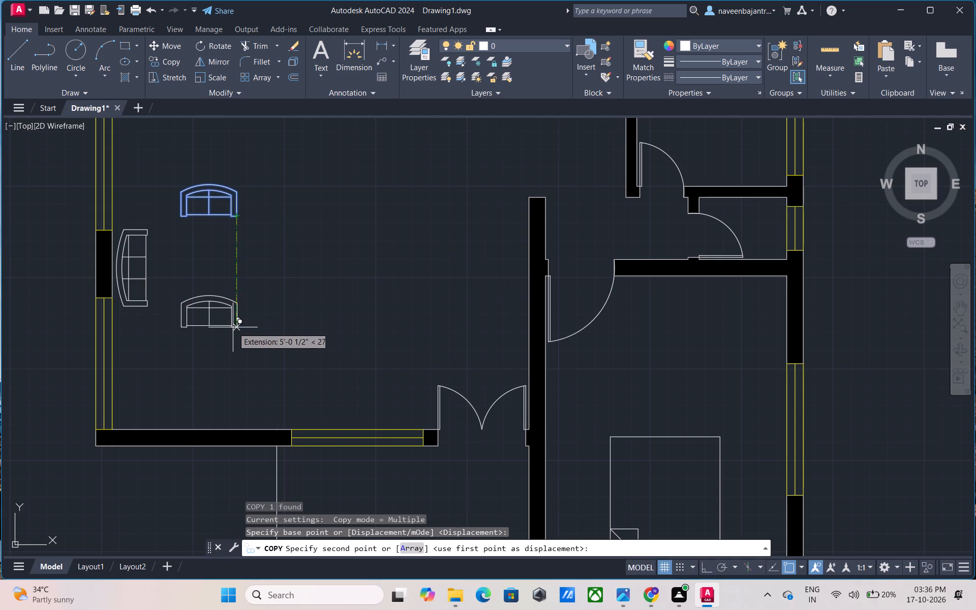
left_click(233, 327)
key("Escape")
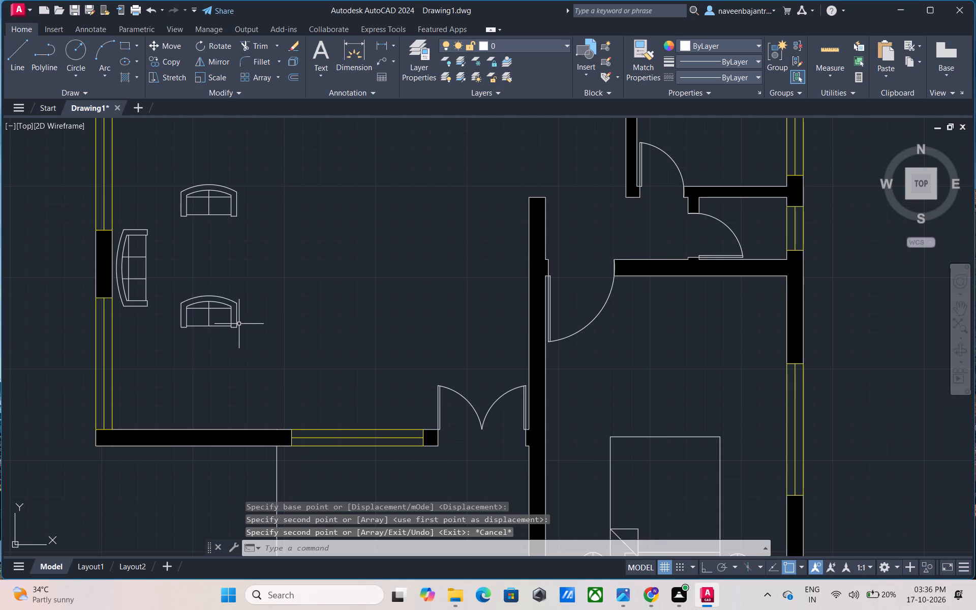
With Ortho on, rotate the copied two-seat sofa 180 degrees about its southeast corner so its back faces south.
left_click(238, 325)
key("r")
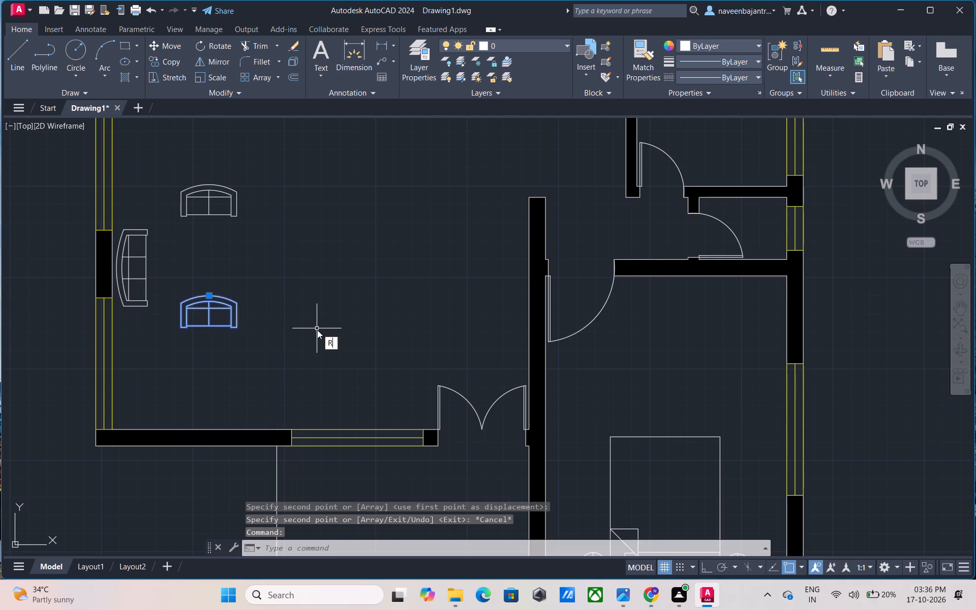
type("O")
key("space")
left_click(234, 326)
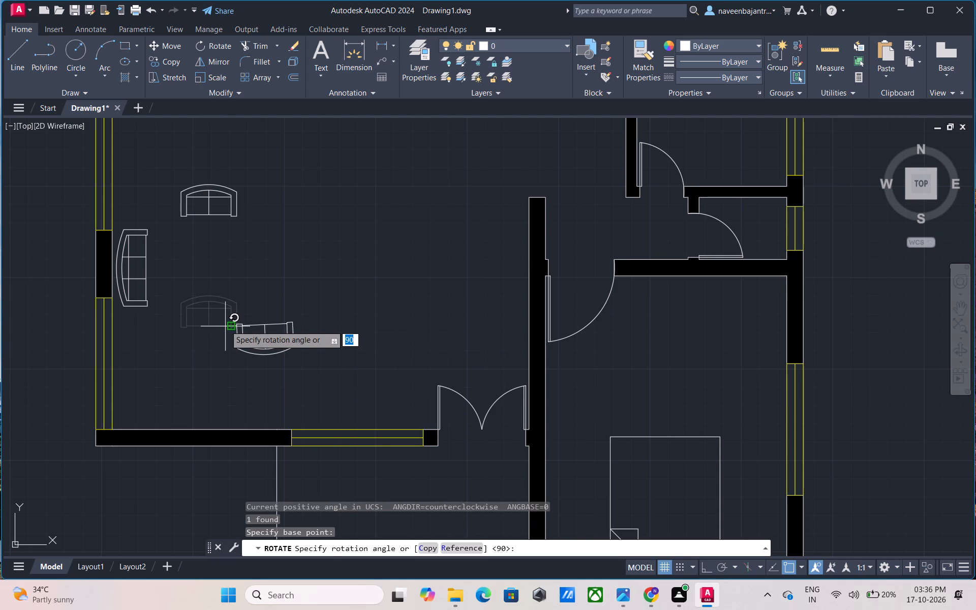
key("F8")
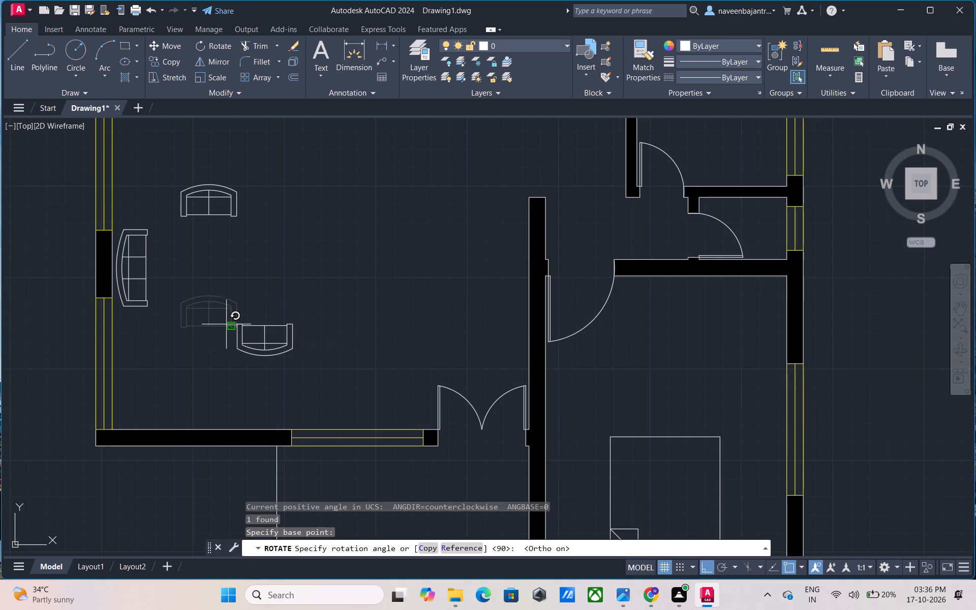
left_click(226, 324)
key("Escape")
Move the rotated two-seat sofa about 2'-3 1/2" west so it faces the northern two-seat sofa.
left_click(236, 323)
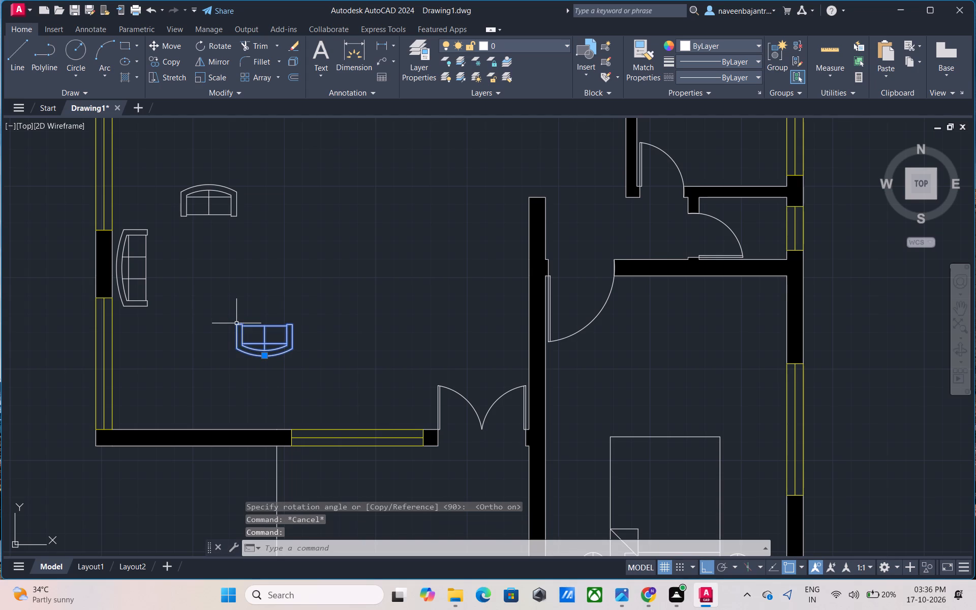
type("M")
key("space")
left_click(235, 324)
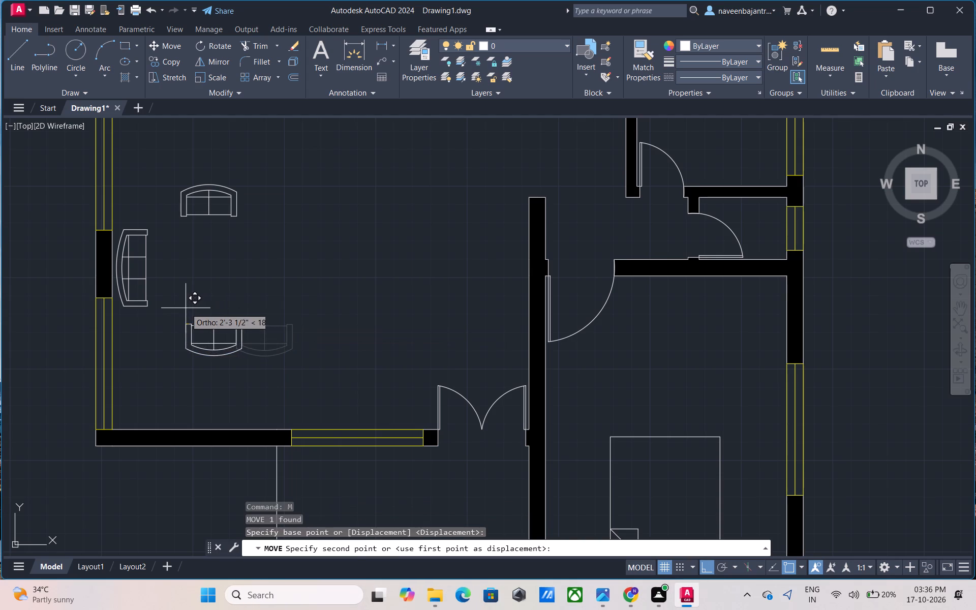
left_click(185, 308)
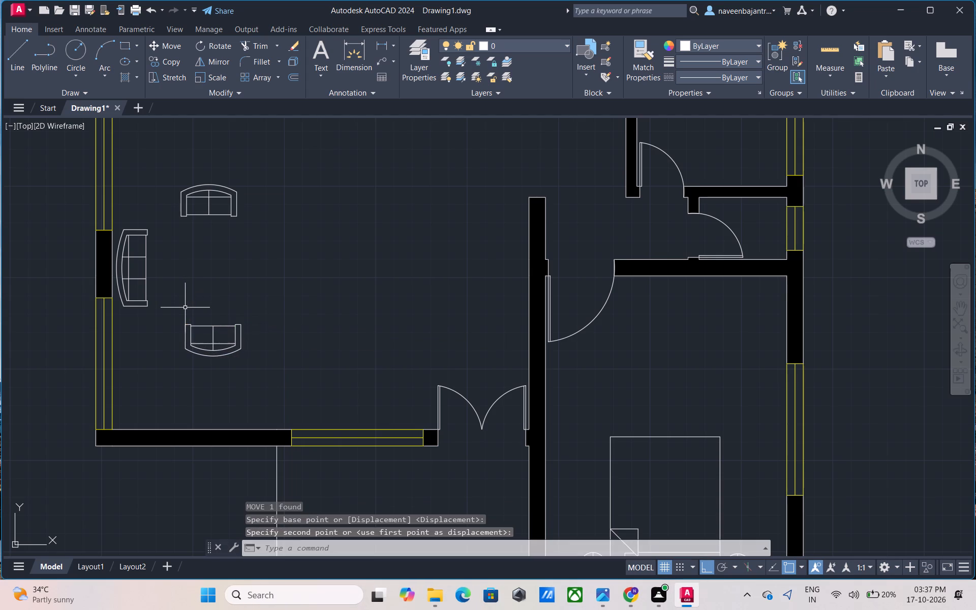
key("Escape")
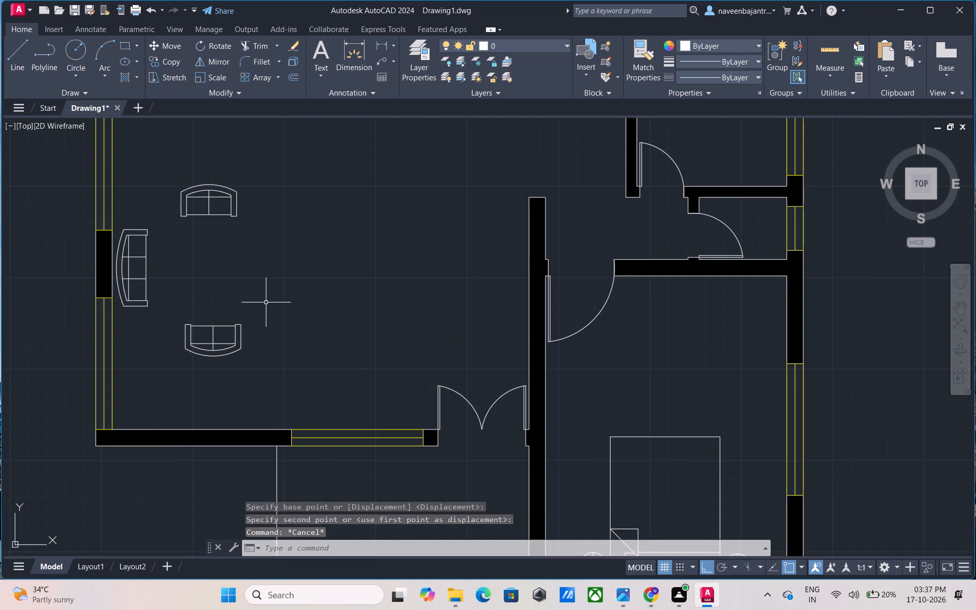
Move the wood-grain table from outside the plan, with Ortho off, into the space between the three living room sofas.
scroll(266, 303, "down", 2)
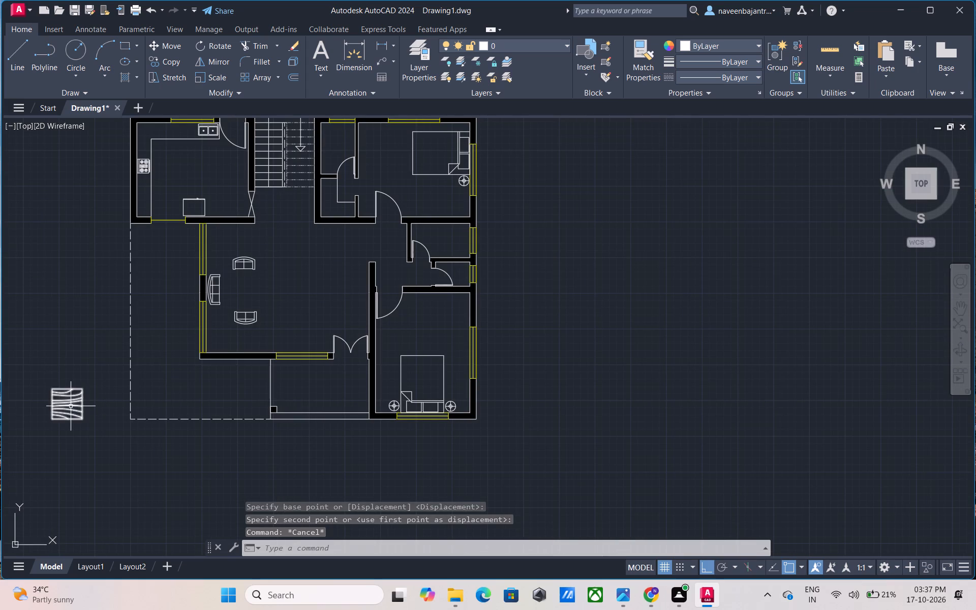
left_click(71, 406)
type("M")
key("space")
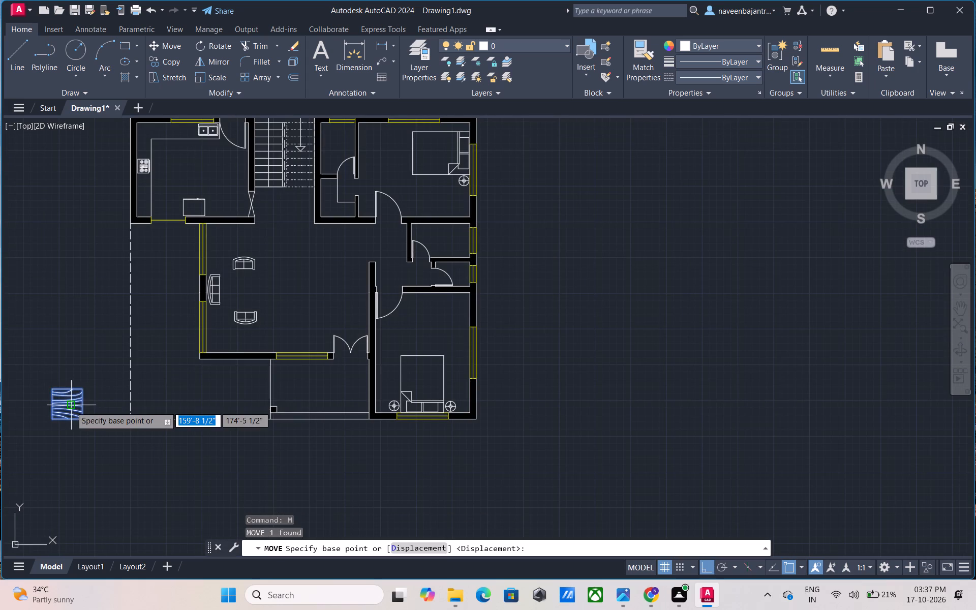
left_click(71, 406)
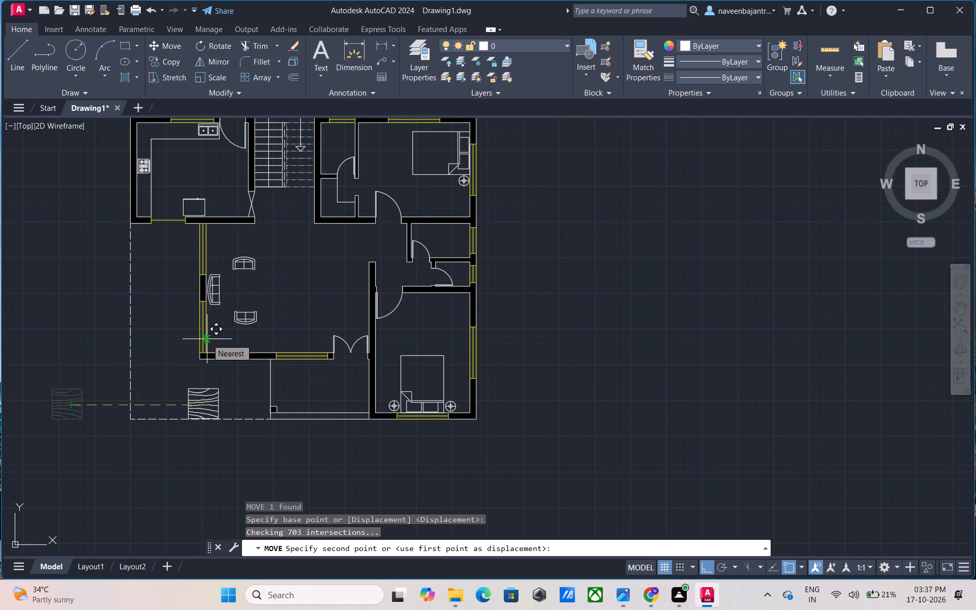
key("F8")
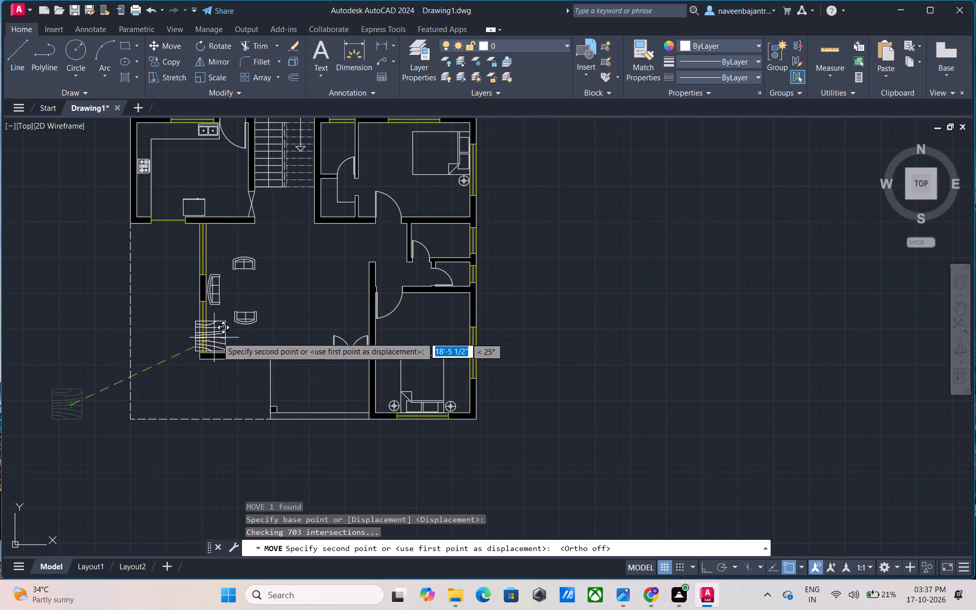
scroll(246, 292, "up", 3)
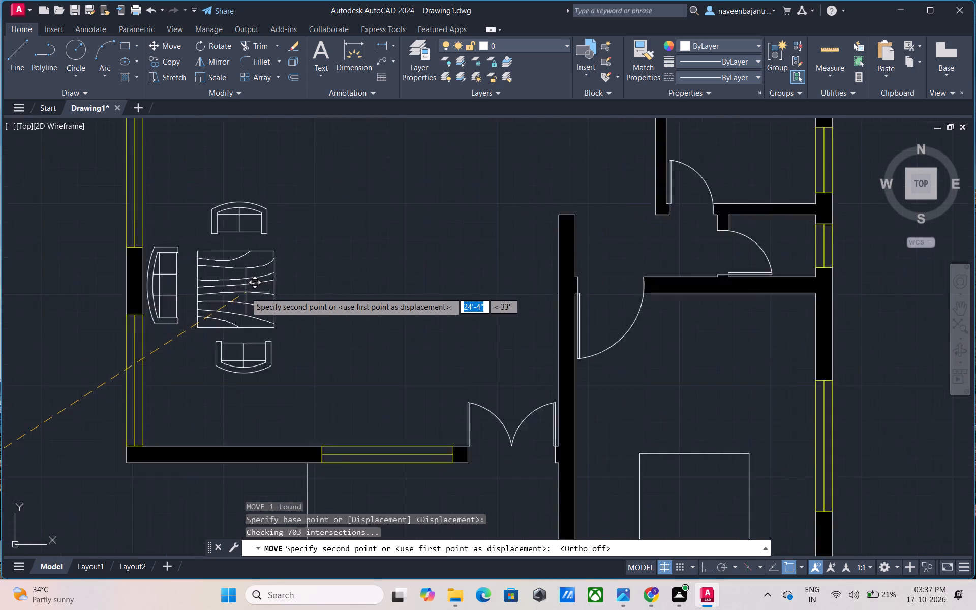
left_click(250, 289)
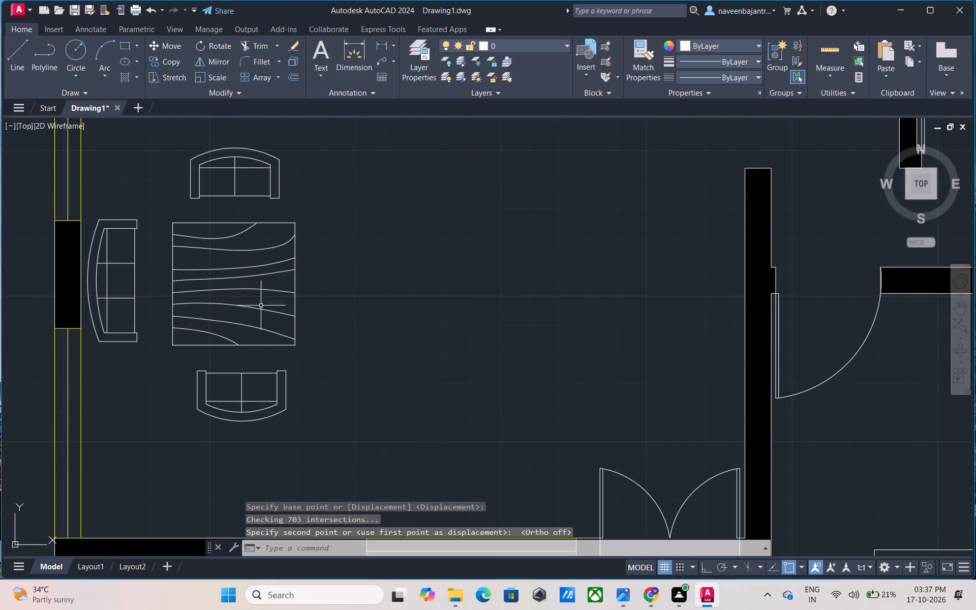
Scale the wood-grain table down freehand to slightly under half its size from its southeast corner.
left_click(295, 346)
type("SC")
key("space")
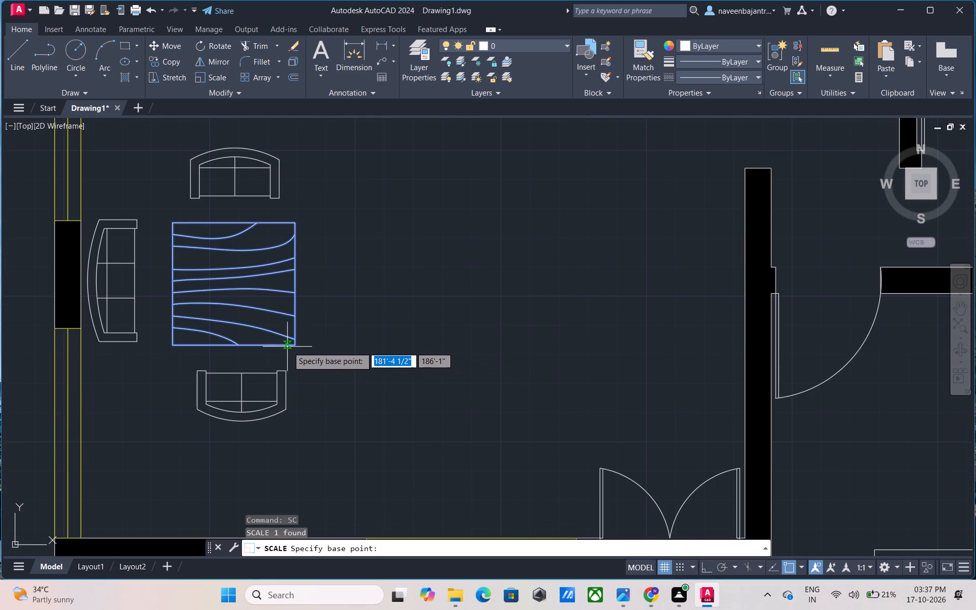
left_click(293, 345)
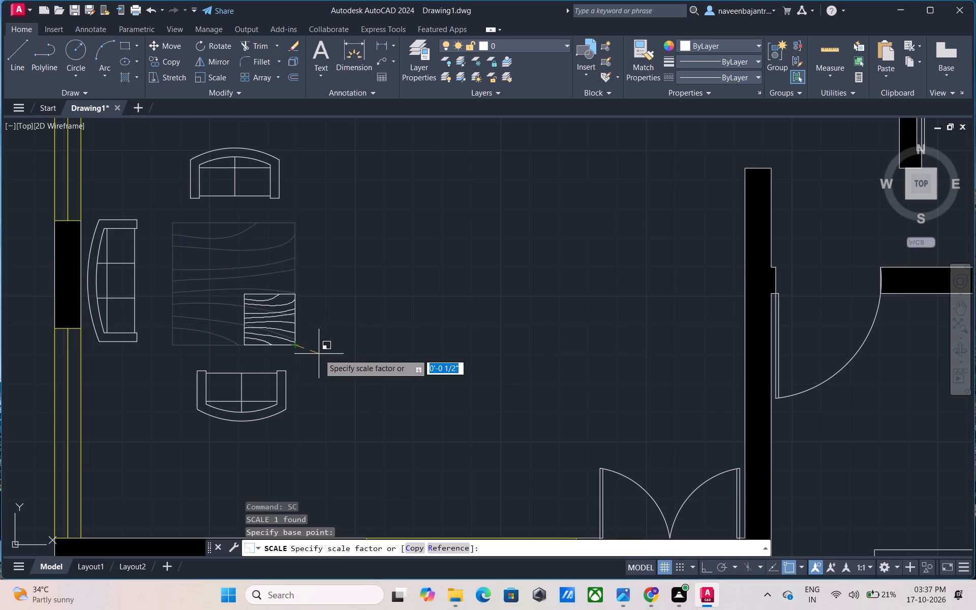
left_click(320, 355)
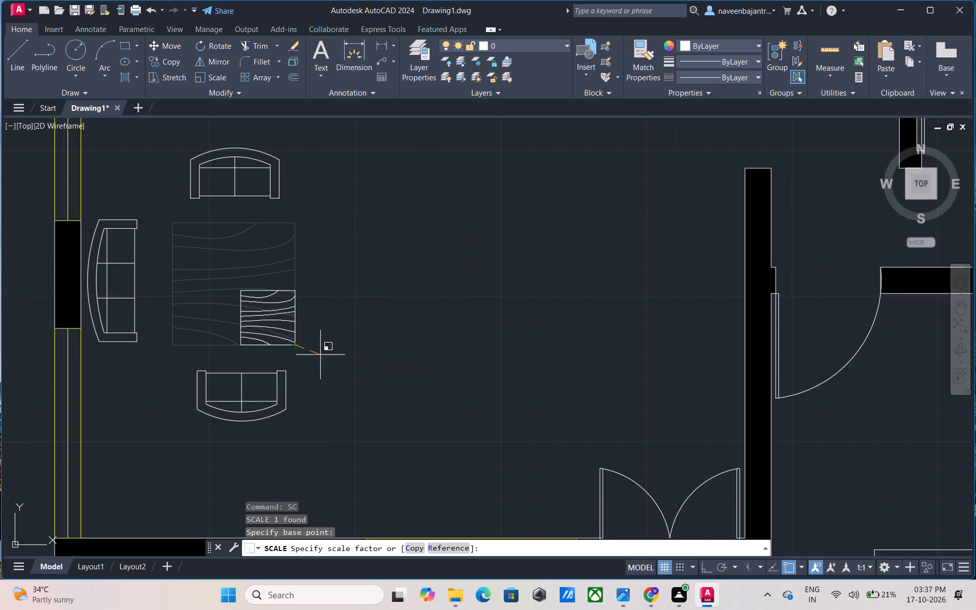
Move the scaled wood-grain table northwest so it sits centred between the three living room sofas.
left_click(268, 321)
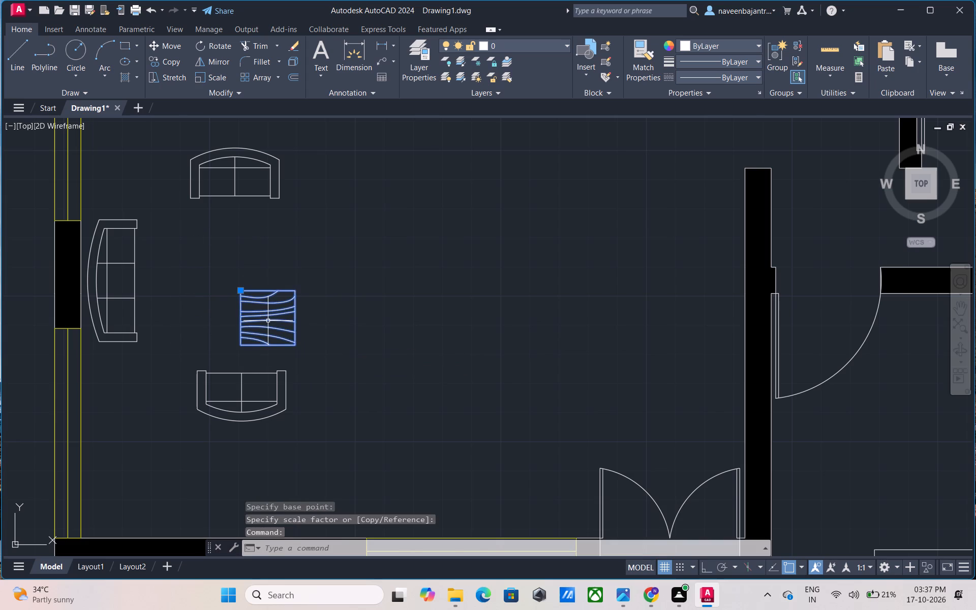
type("M")
key("space")
left_click(268, 321)
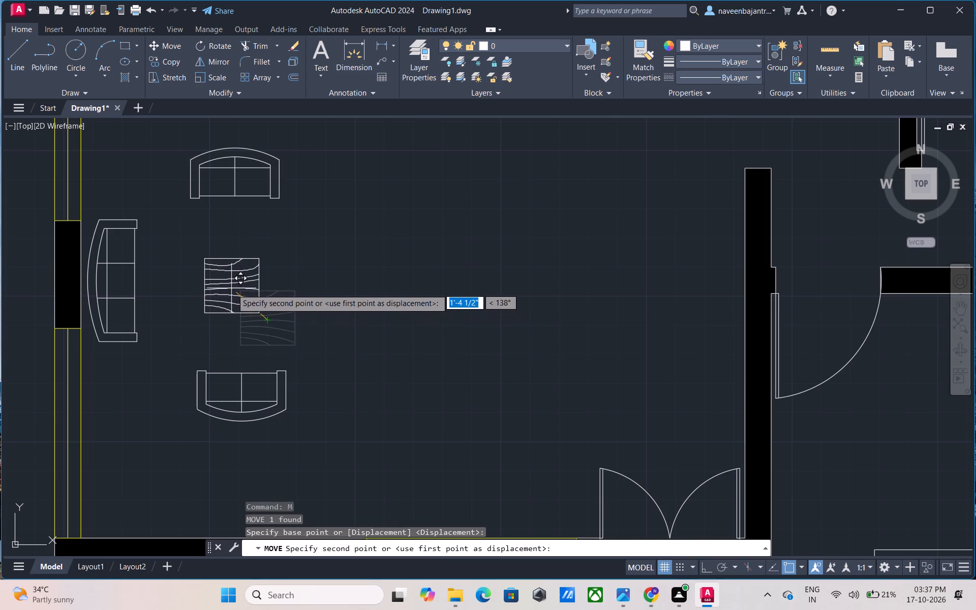
left_click(236, 291)
key("Escape")
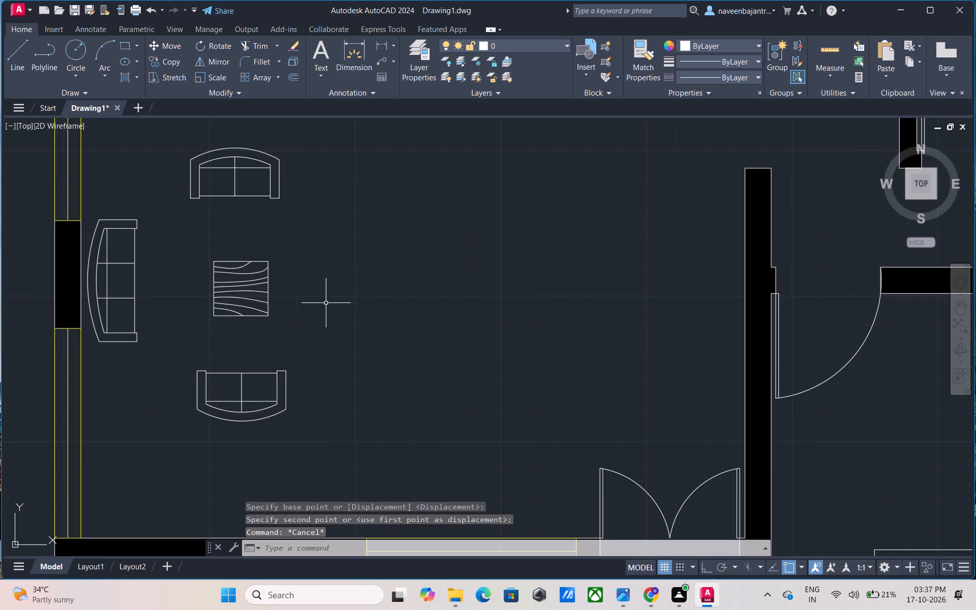
Measure the kitchen's north wall with the Dimension tool, from its northwest outer corner to the stairwell wall.
scroll(329, 303, "down", 3)
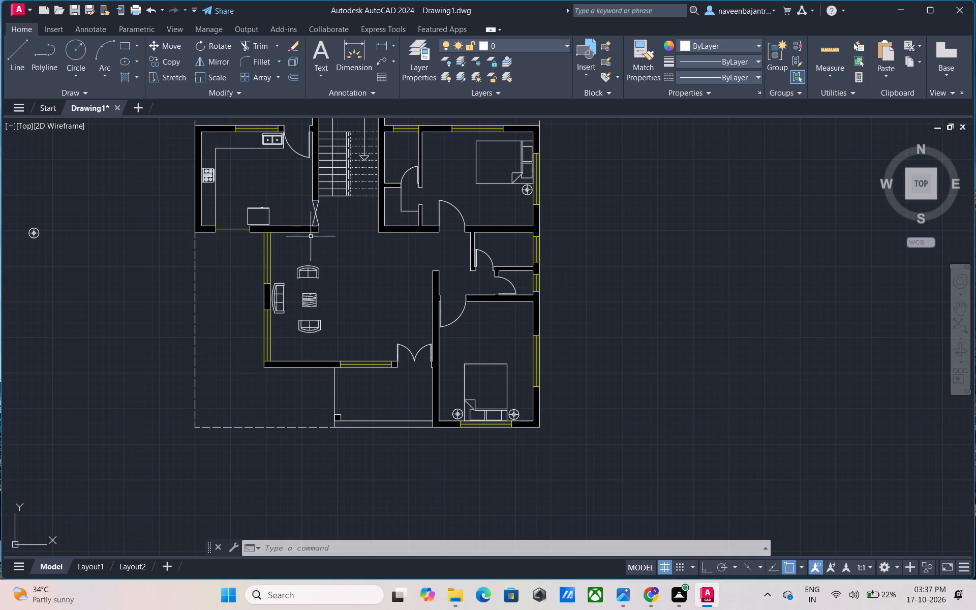
middle_click_drag(285, 205, 289, 323)
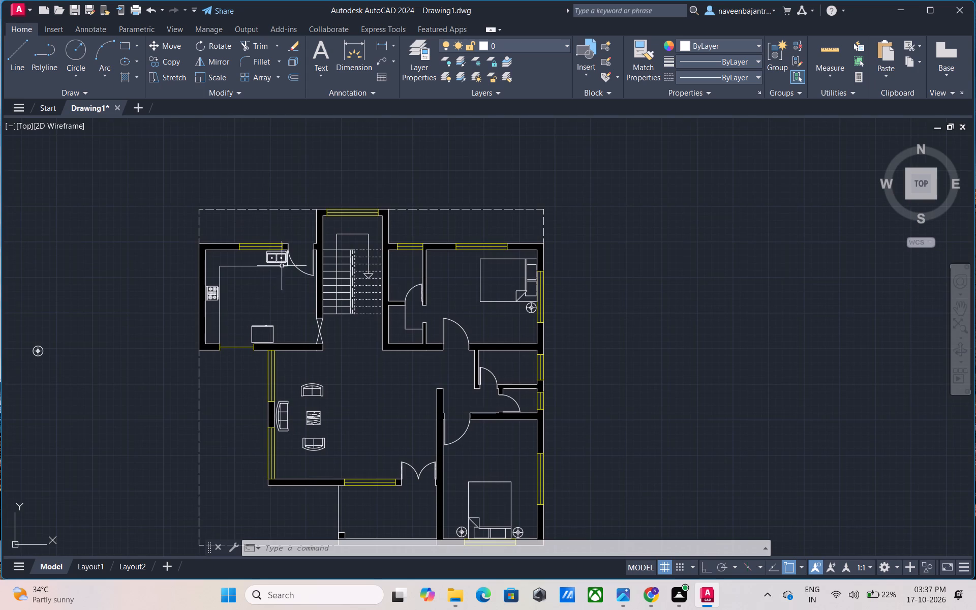
left_click(355, 52)
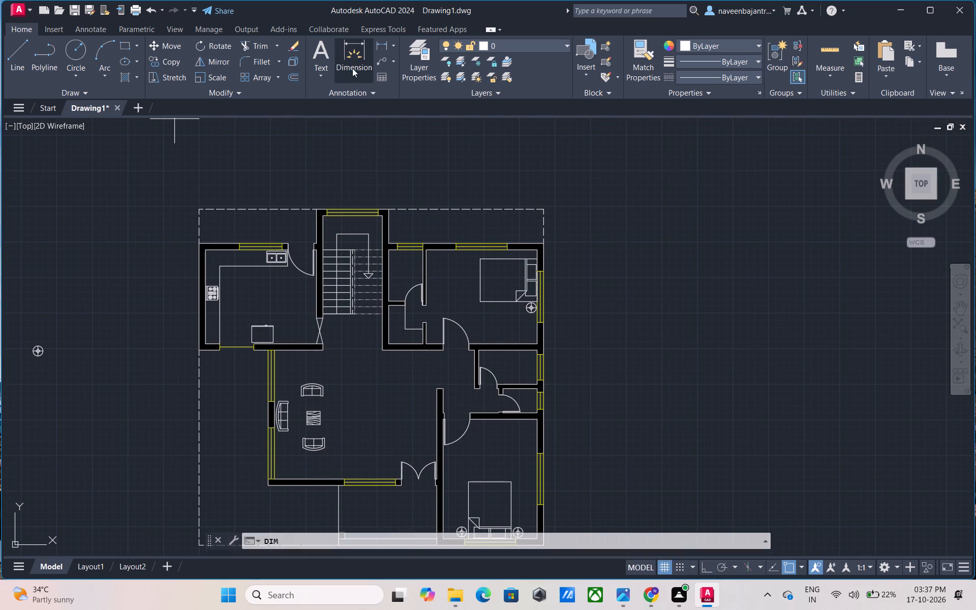
left_click(197, 247)
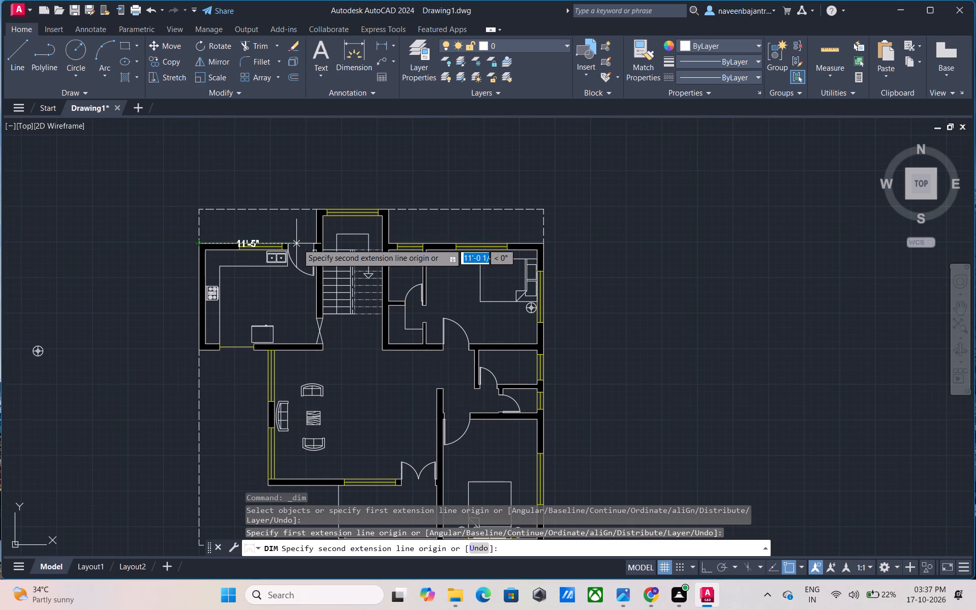
scroll(317, 245, "up", 4)
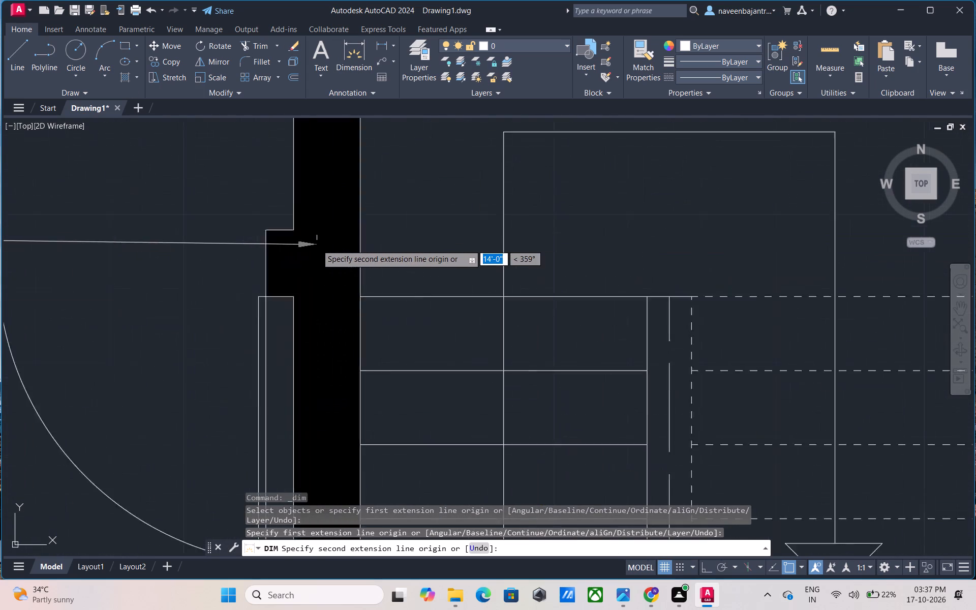
scroll(317, 245, "up", 2)
scroll(280, 223, "down", 3)
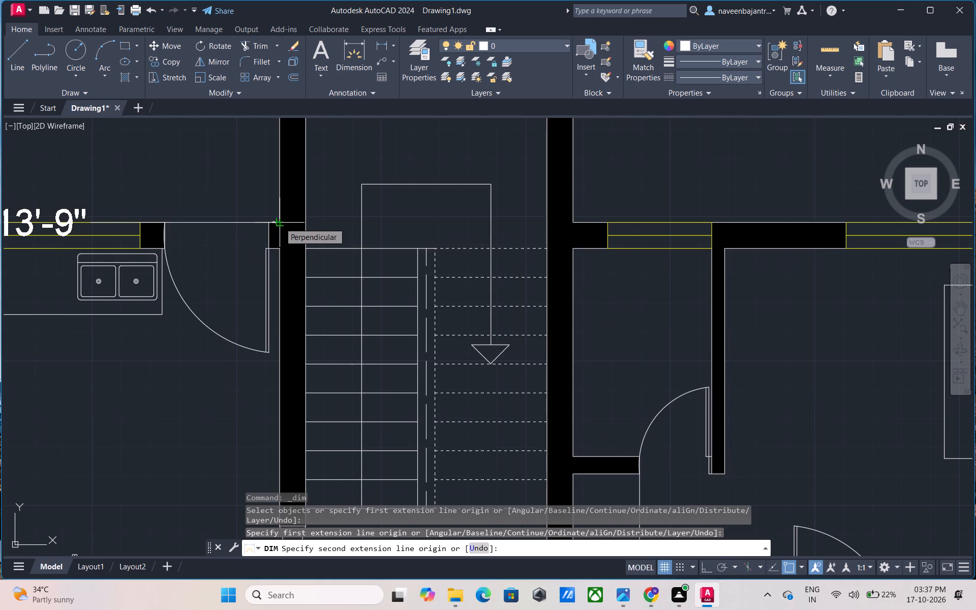
key("Escape")
Measure the north outer wall with the Dimension tool, from the stairwell's east face to the northeast bedroom's outer corner.
scroll(280, 223, "down", 3)
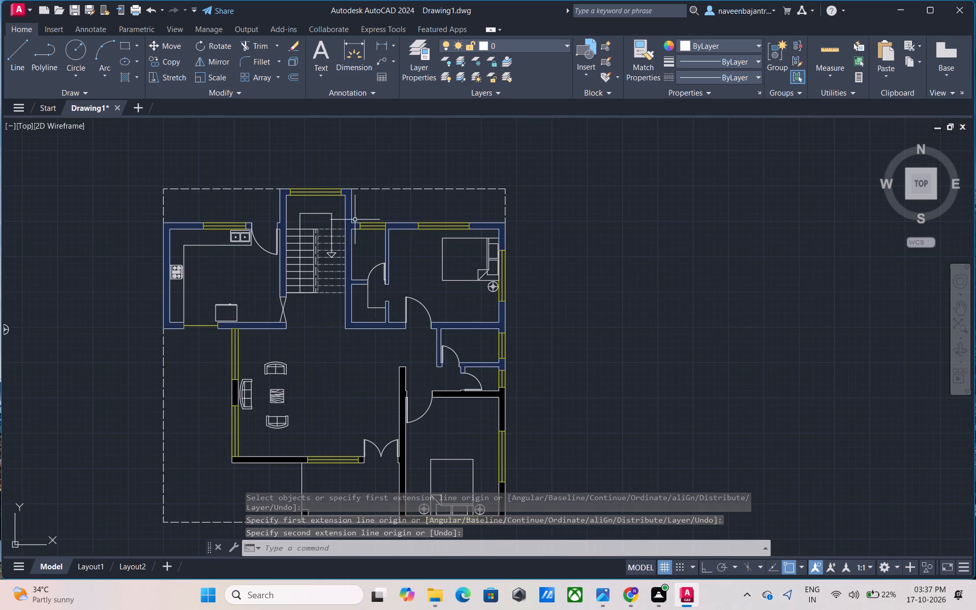
middle_click_drag(367, 203, 342, 208)
left_click(361, 59)
scroll(336, 205, "up", 1)
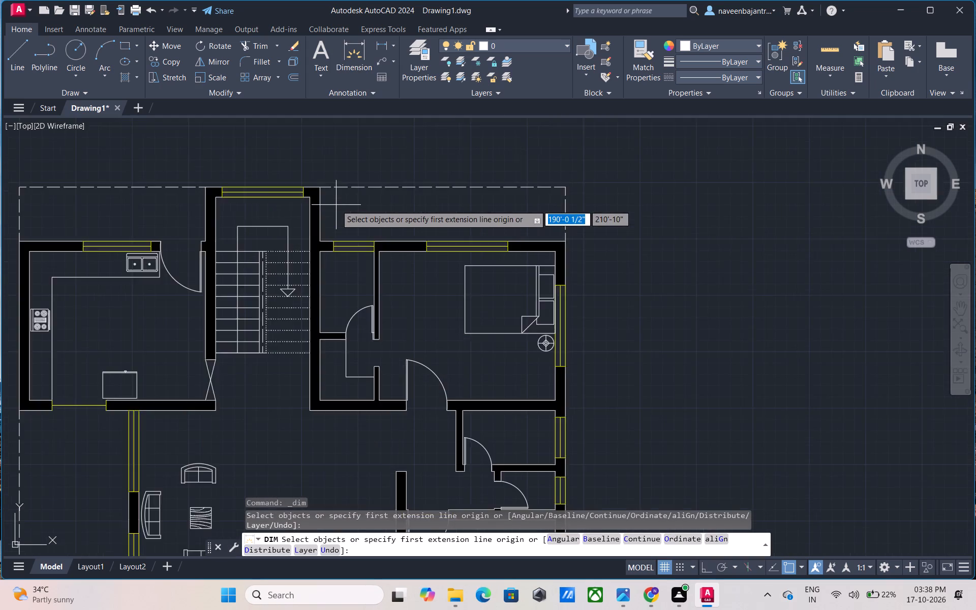
scroll(336, 205, "up", 2)
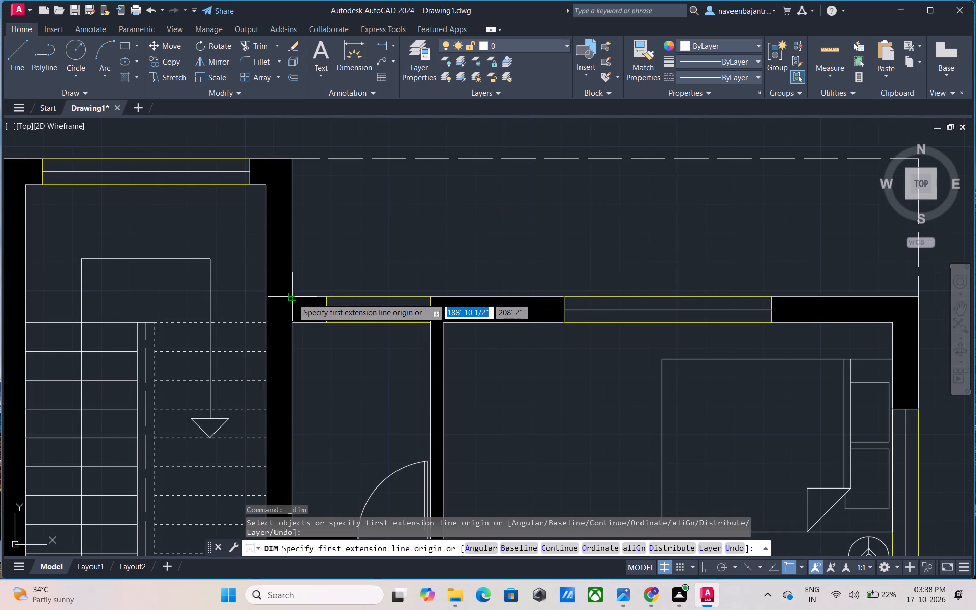
left_click(292, 298)
scroll(292, 298, "down", 2)
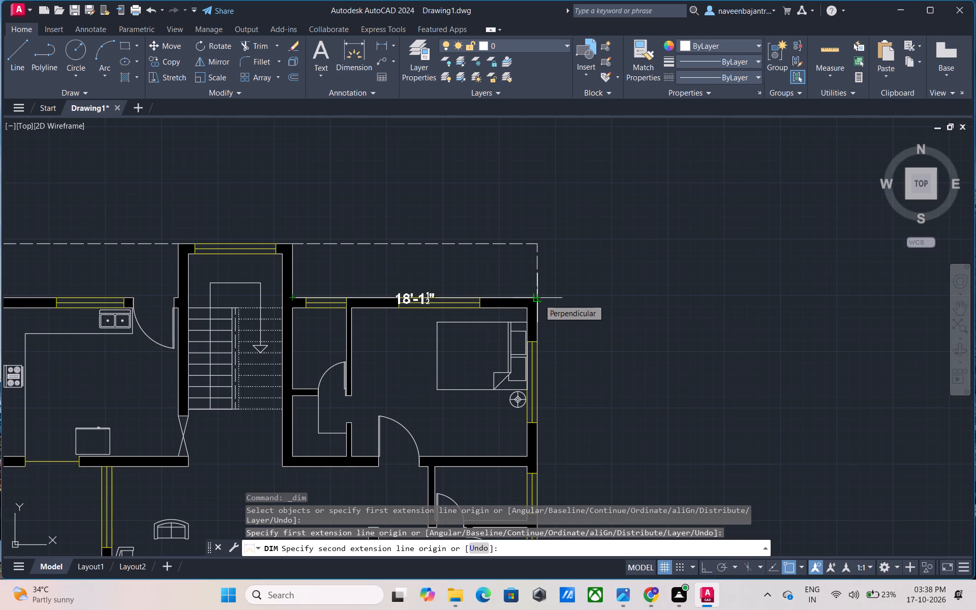
key("Escape")
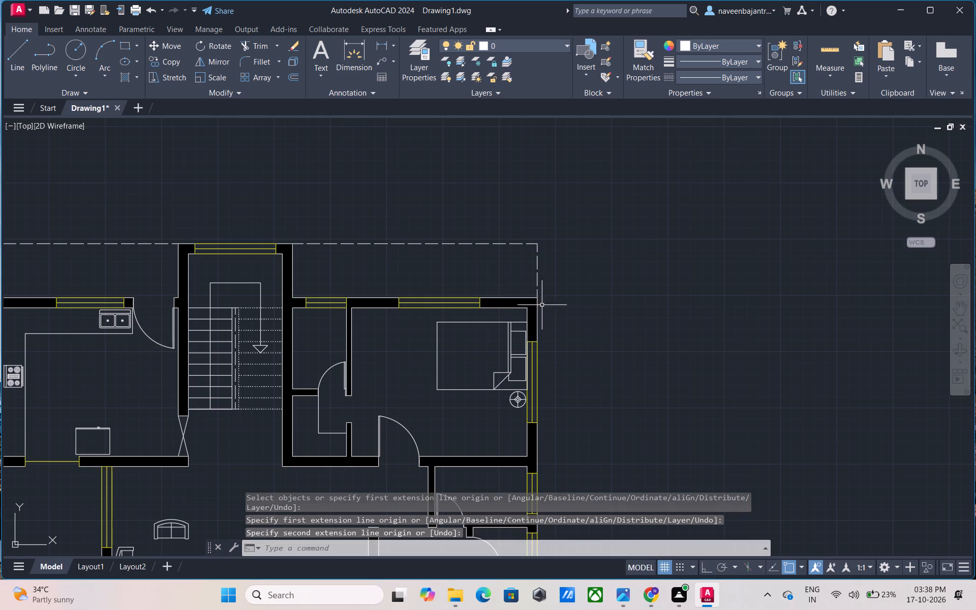
Measure the southern bedroom's south outer wall with the Dimension tool, from the southeast to the southwest corner.
middle_click_drag(557, 336, 565, 289)
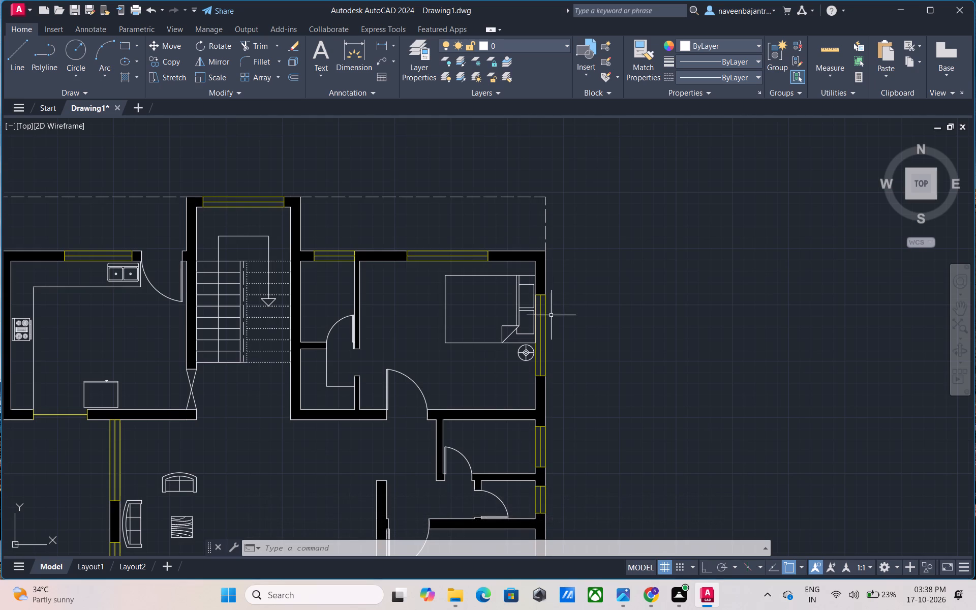
scroll(526, 331, "up", 1)
middle_click_drag(506, 374, 520, 298)
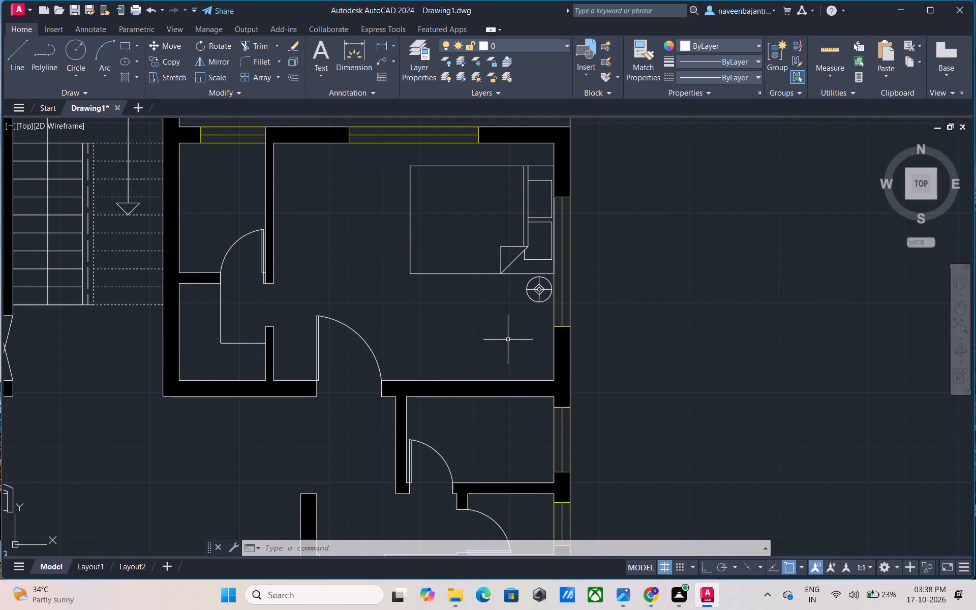
middle_click_drag(508, 340, 516, 48)
middle_click_drag(463, 328, 433, 109)
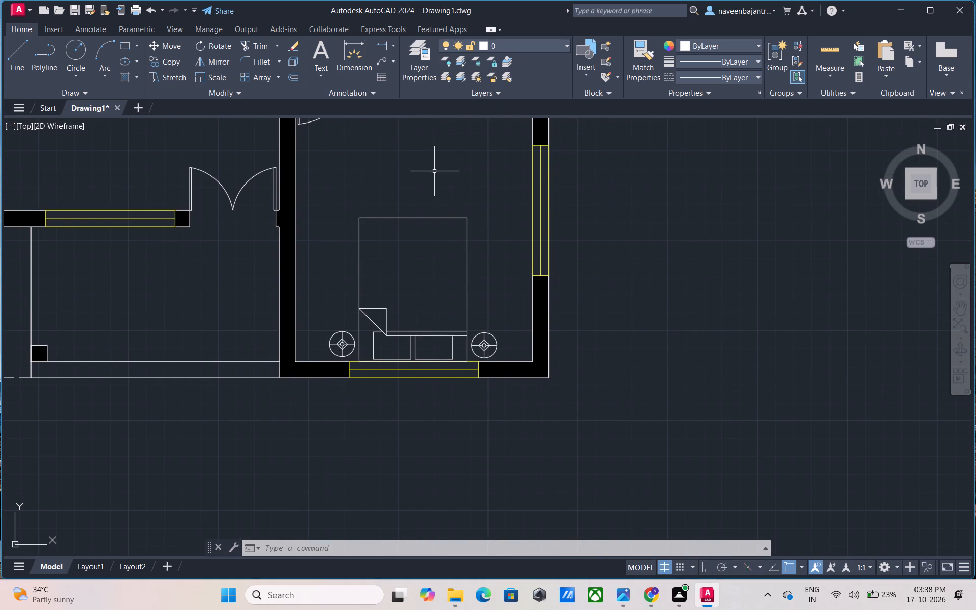
left_click(352, 65)
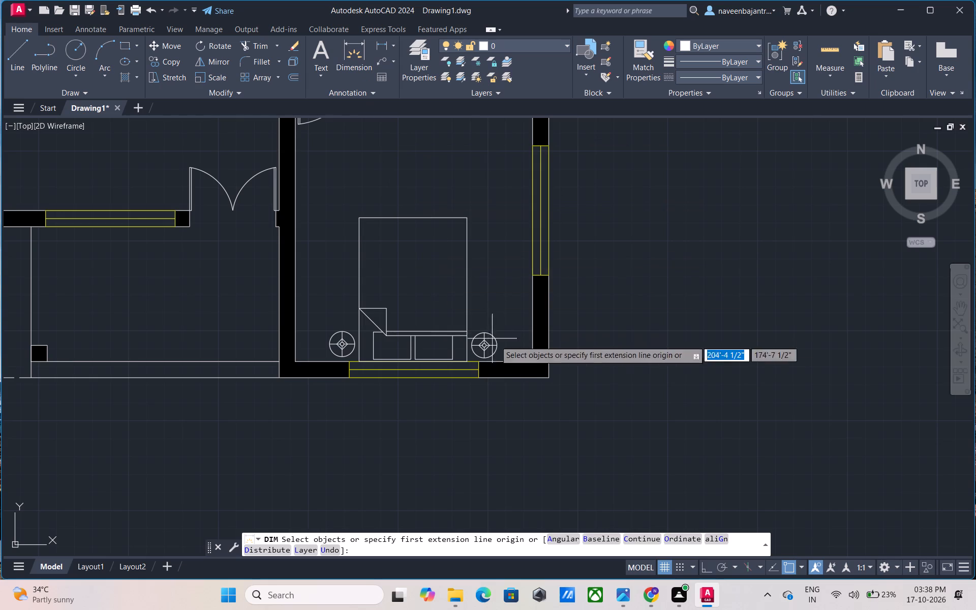
left_click(551, 379)
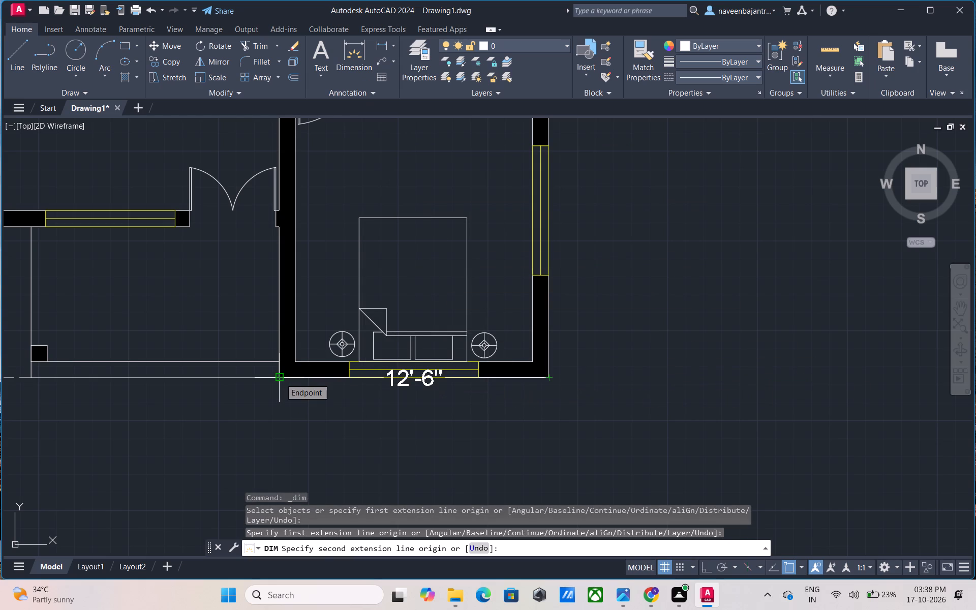
key("Escape")
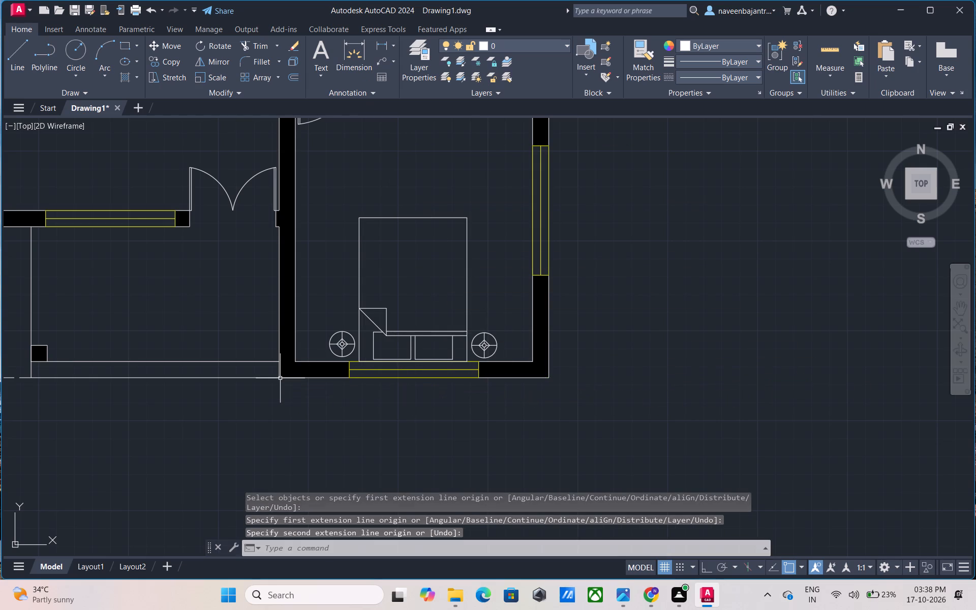
Measure the porch's south edge with the Dimension tool, from the bedroom's outer corner to the porch's southwest corner.
scroll(280, 378, "down", 1)
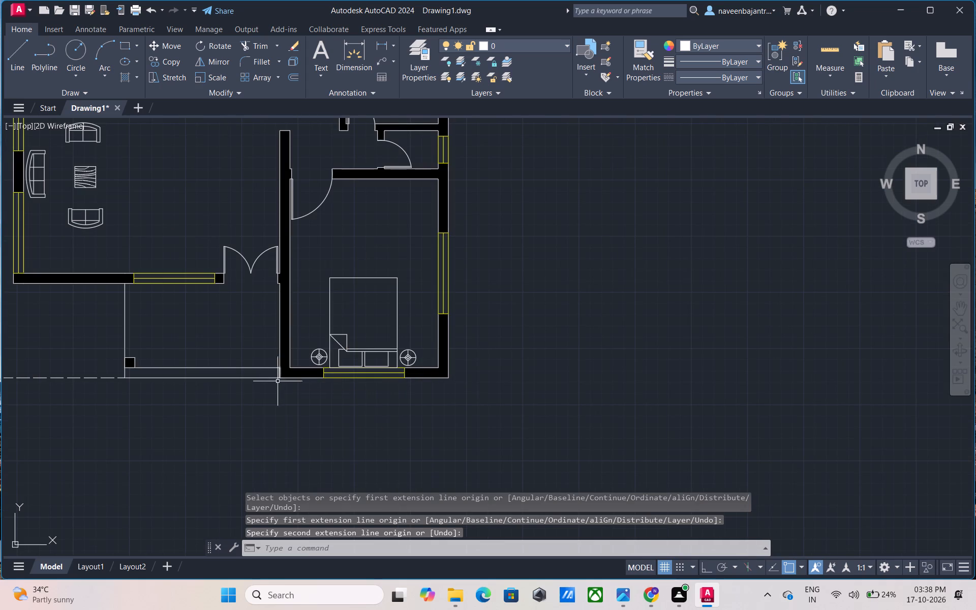
middle_click_drag(193, 408, 268, 392)
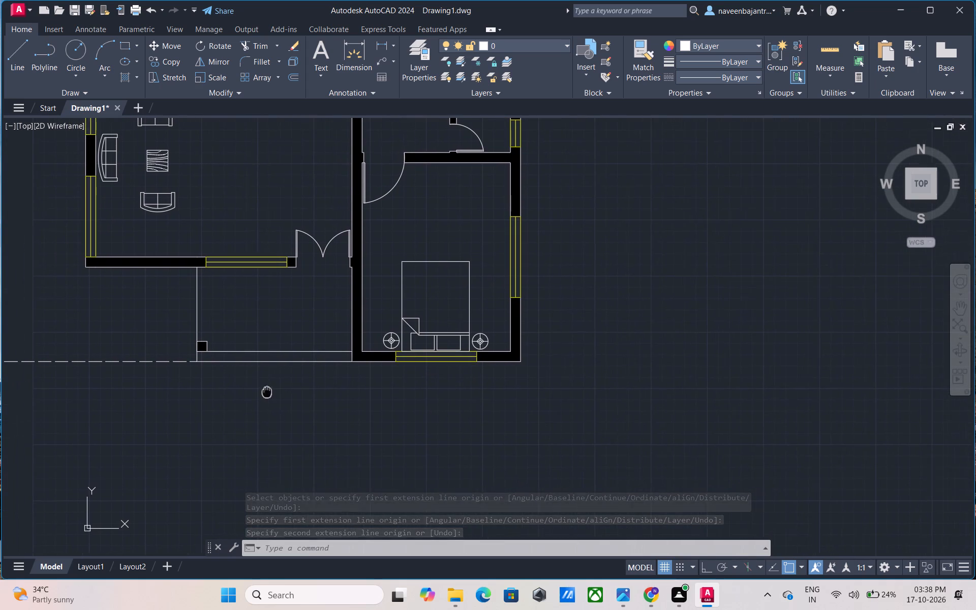
middle_click_drag(268, 392, 269, 392)
left_click(356, 70)
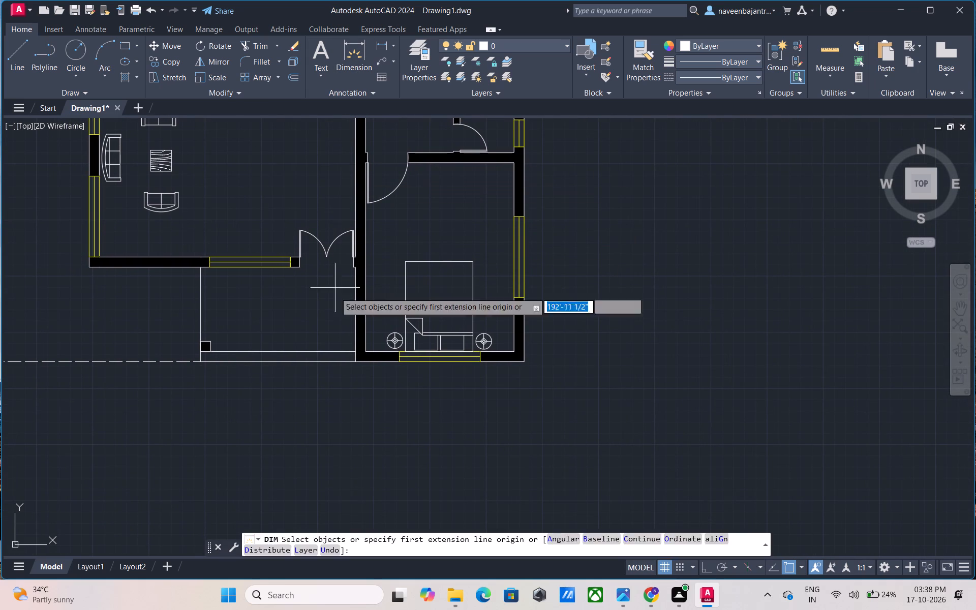
left_click(356, 361)
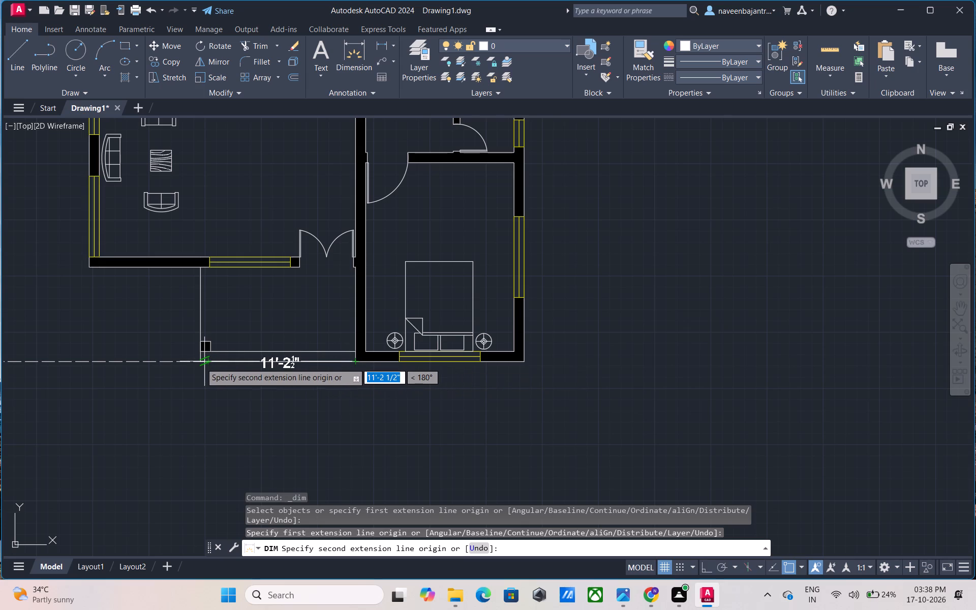
scroll(201, 363, "up", 2)
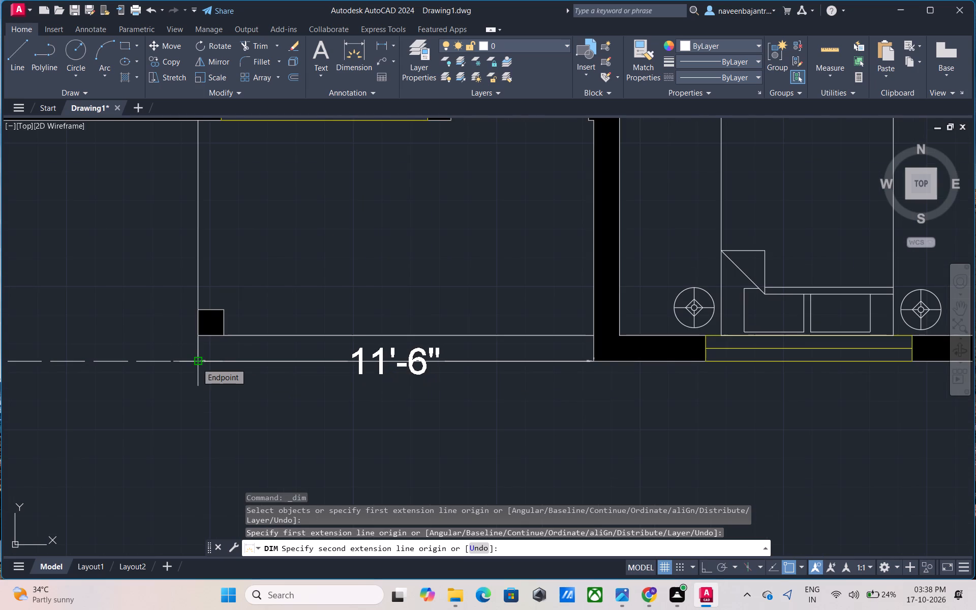
key("Escape")
Measure the living room's south wall with the Dimension tool, from the porch's west edge to the southwest outer corner.
scroll(197, 363, "down", 2)
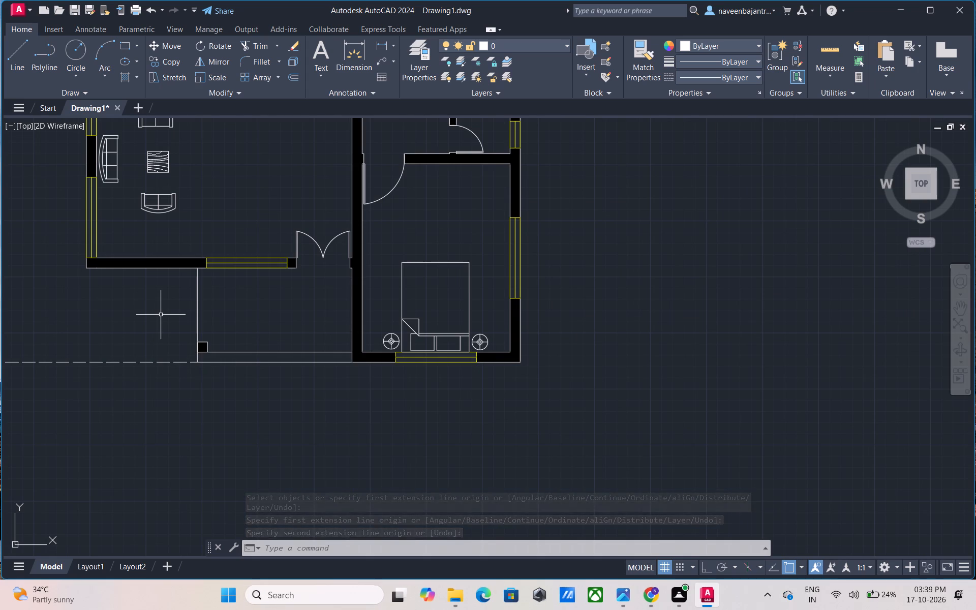
left_click(346, 60)
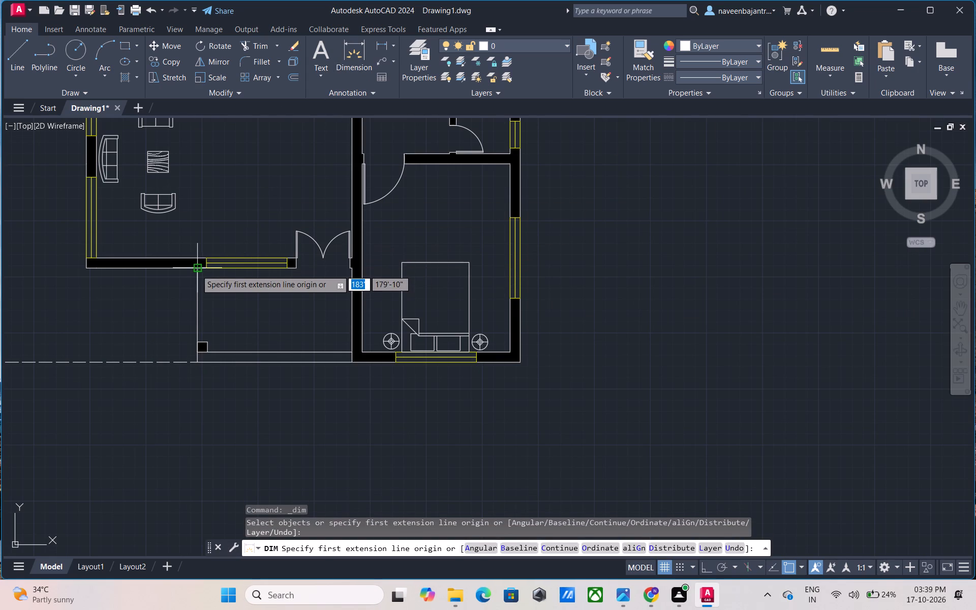
left_click(196, 270)
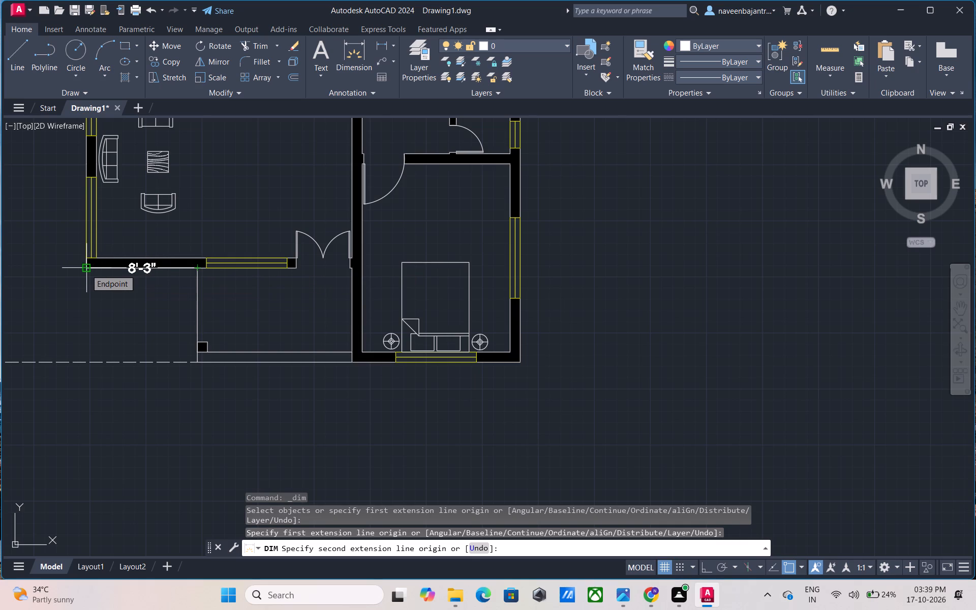
key("Escape")
Measure the gap from the living room's southwest outer corner to the dashed western boundary line with the Dimension tool.
scroll(86, 269, "down", 2)
middle_click_drag(83, 276, 117, 302)
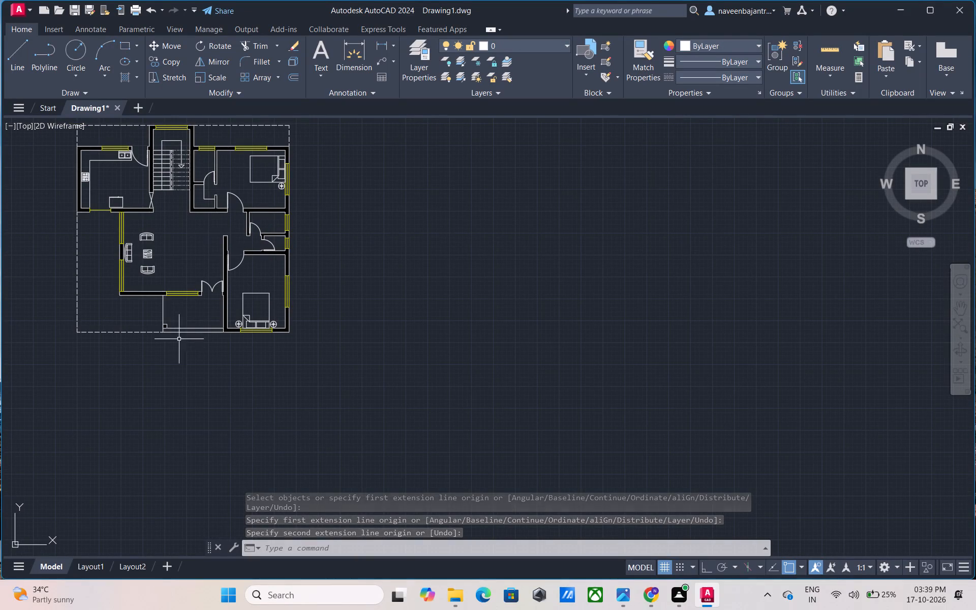
left_click(346, 62)
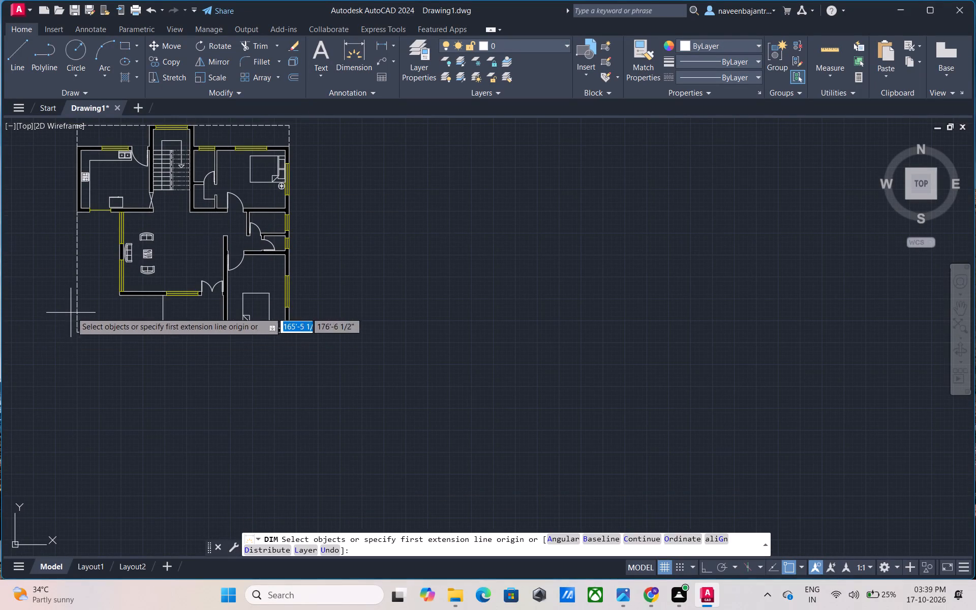
scroll(72, 310, "up", 1)
scroll(132, 304, "up", 1)
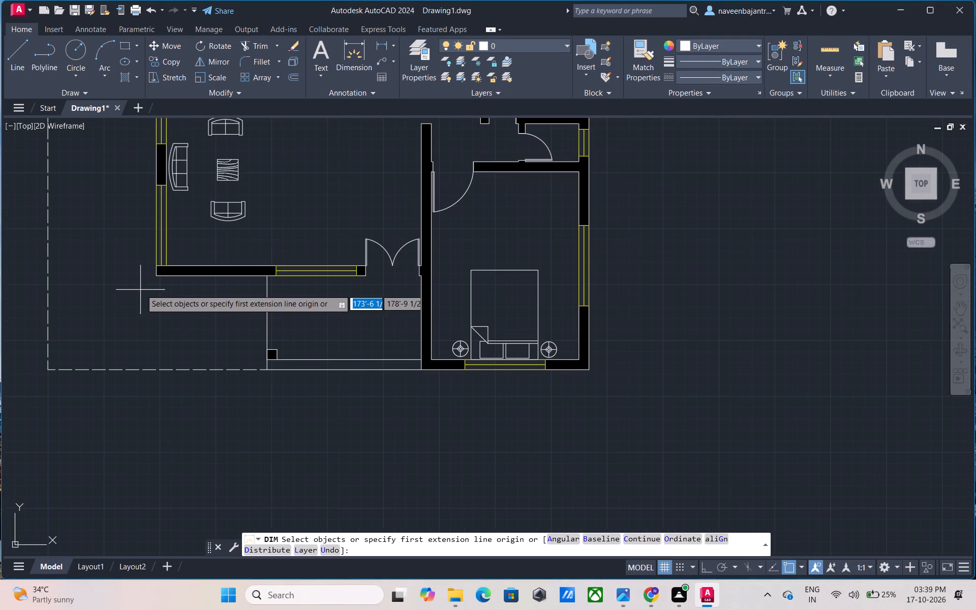
left_click(156, 277)
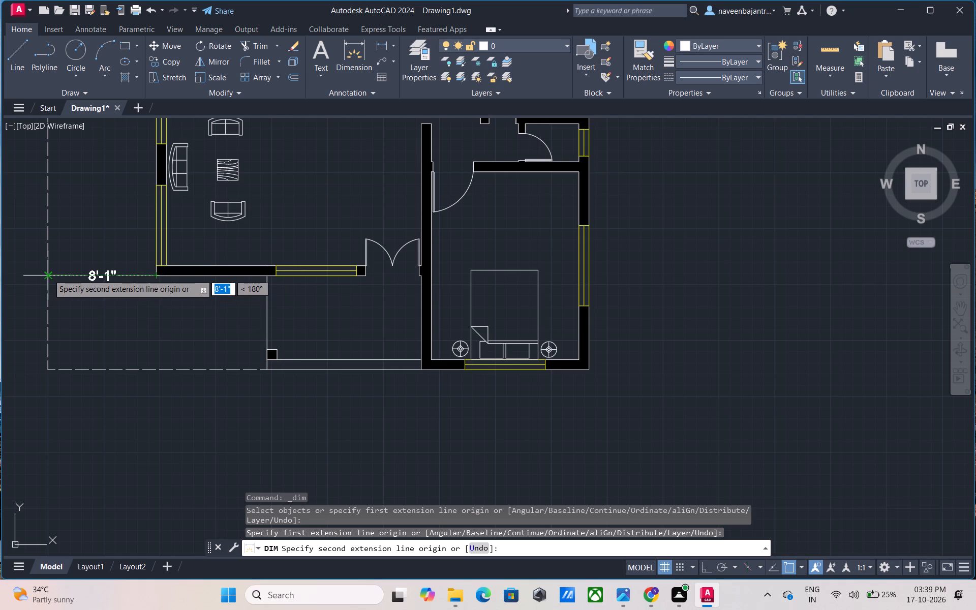
key("Escape")
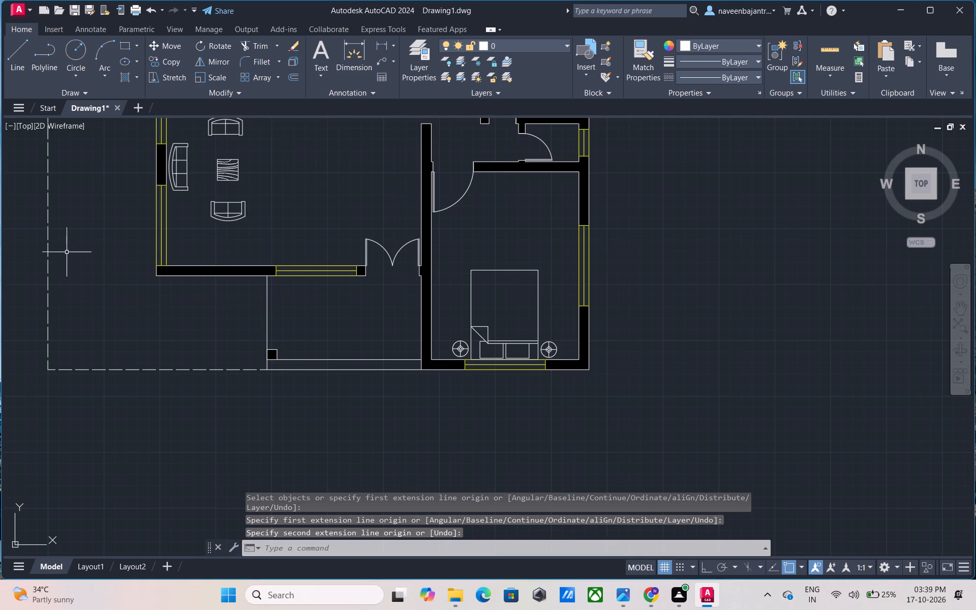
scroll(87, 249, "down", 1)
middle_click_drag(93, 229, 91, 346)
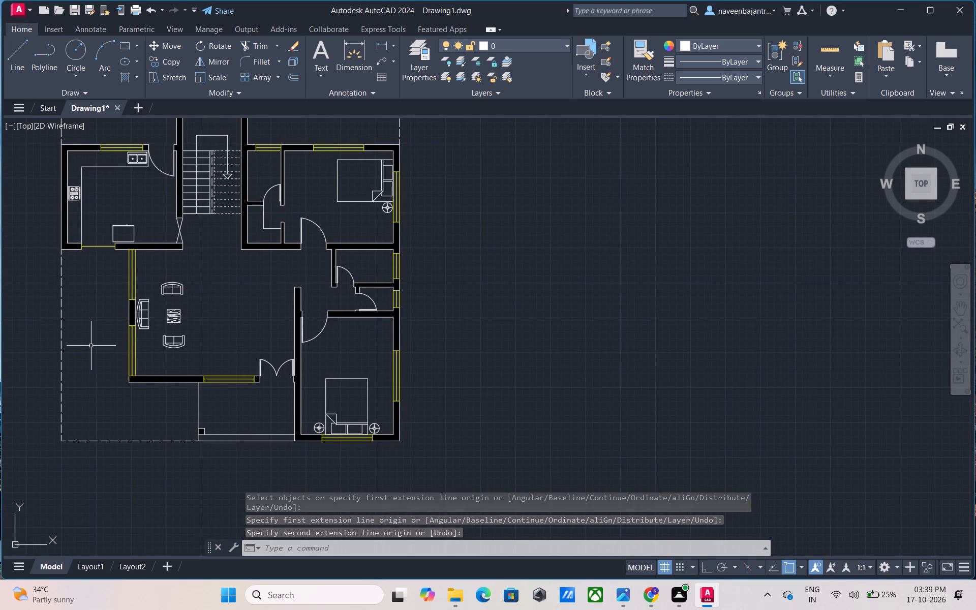
Measure the living room's west outer wall with the Dimension tool, from its southwest corner up to the kitchen wall.
left_click(358, 66)
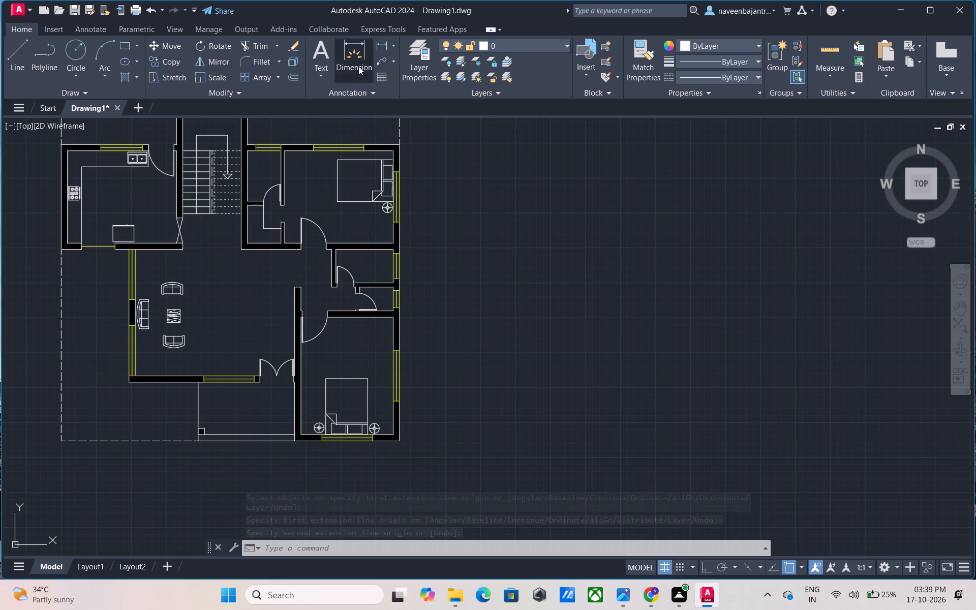
left_click(128, 382)
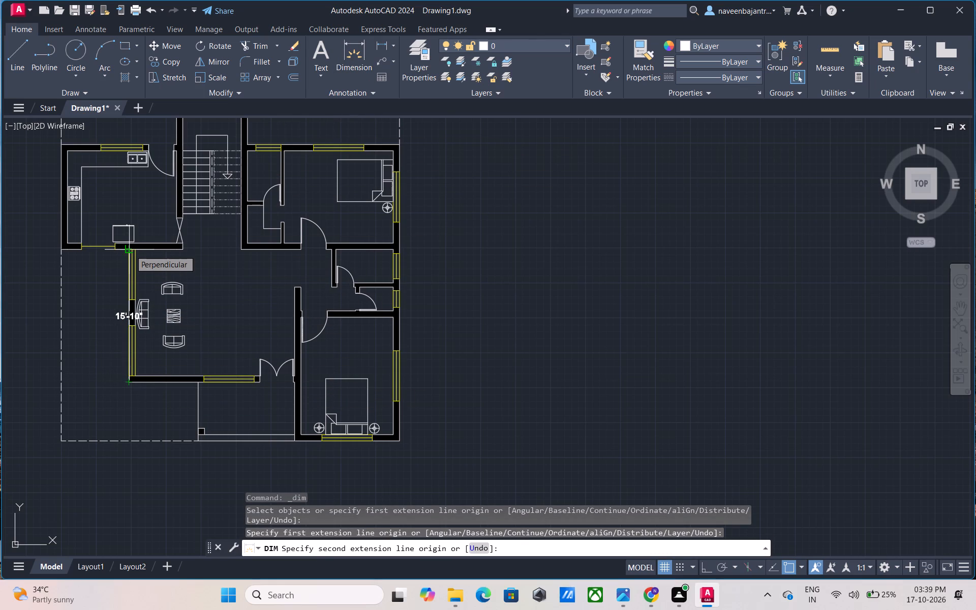
scroll(130, 250, "up", 3)
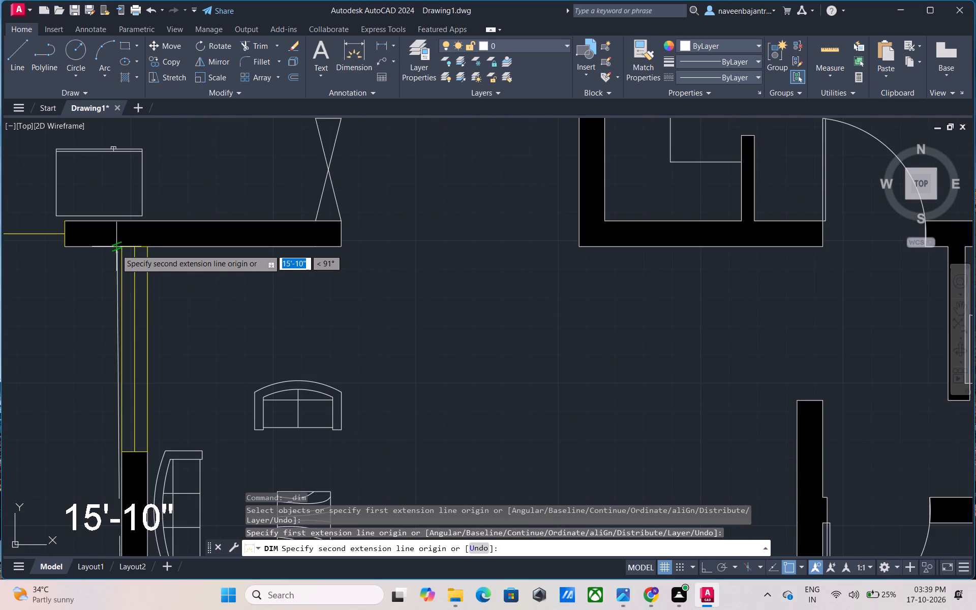
key("Escape")
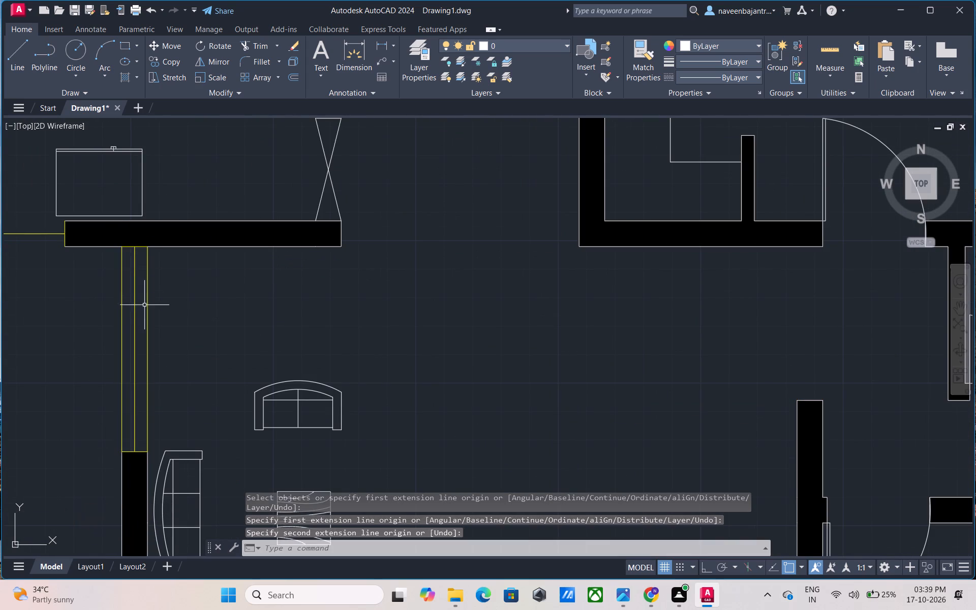
Fill the staircase direction arrowhead with a solid hatch in colour 0,0,0.
scroll(148, 308, "down", 2)
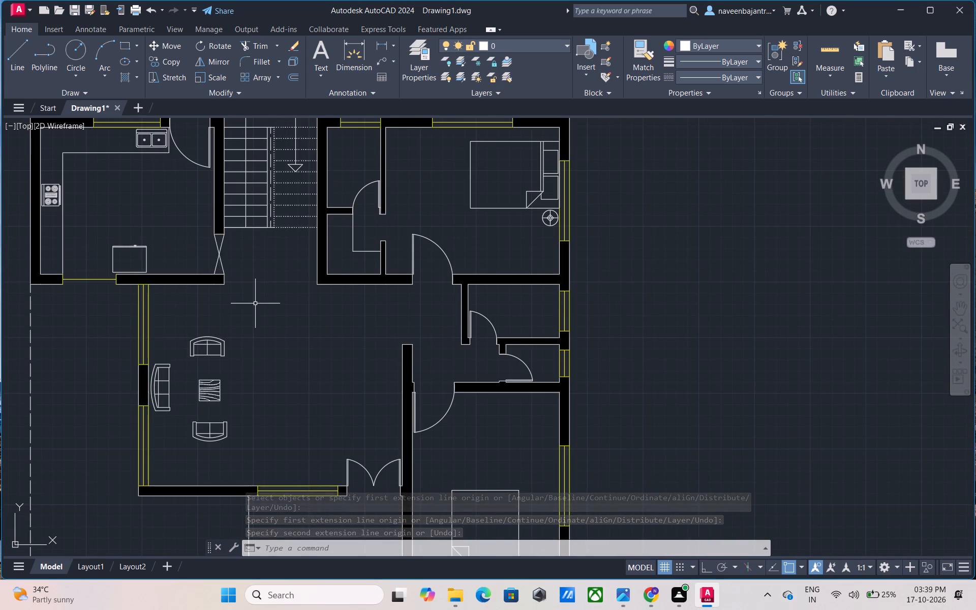
middle_click_drag(255, 303, 236, 344)
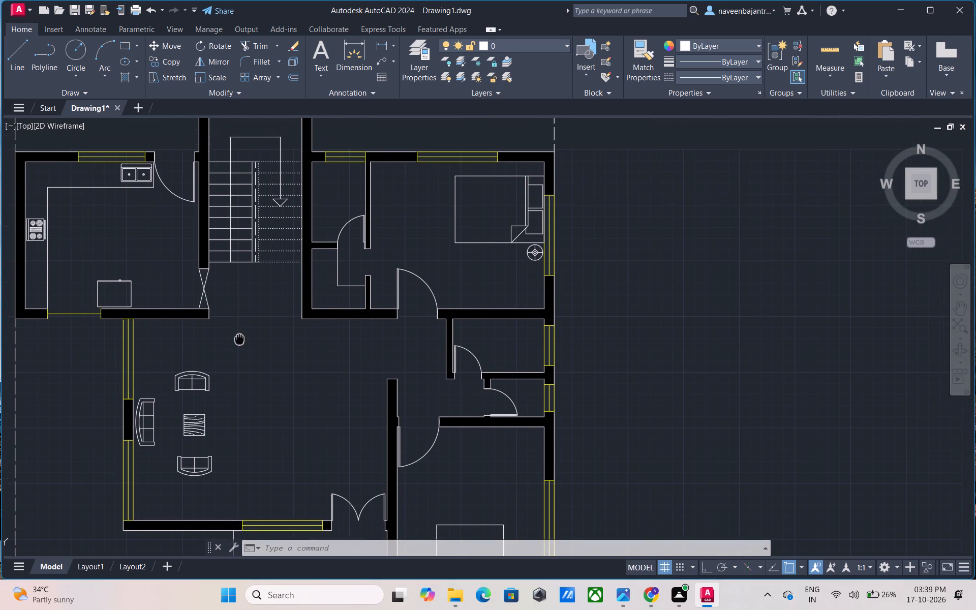
middle_click_drag(236, 344, 167, 423)
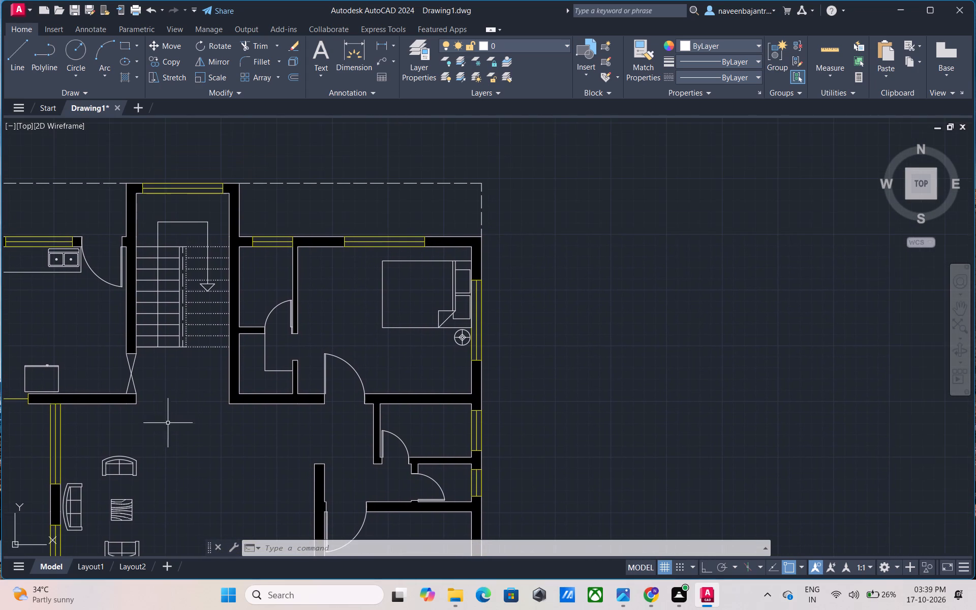
left_click(122, 76)
left_click(120, 61)
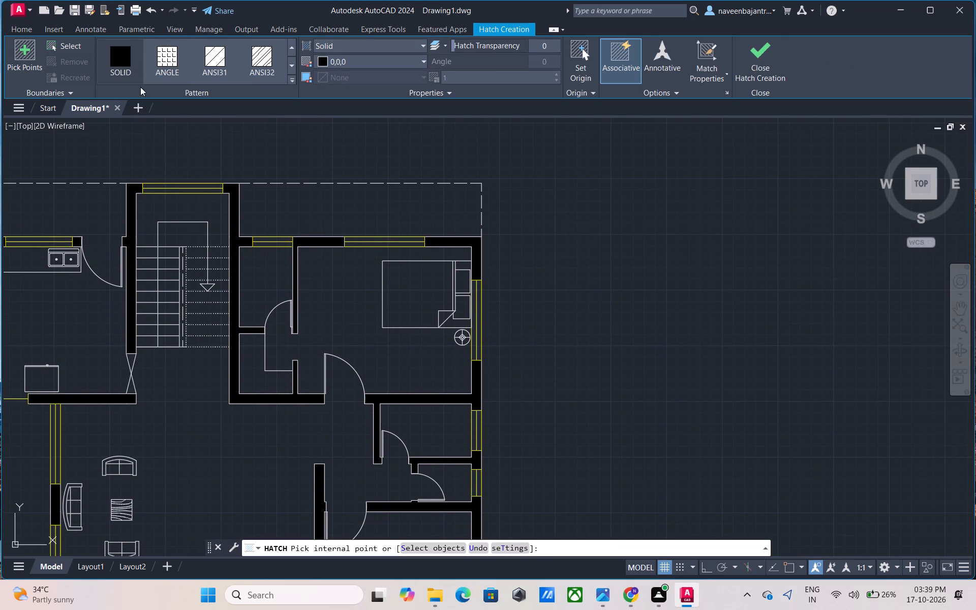
scroll(201, 289, "up", 5)
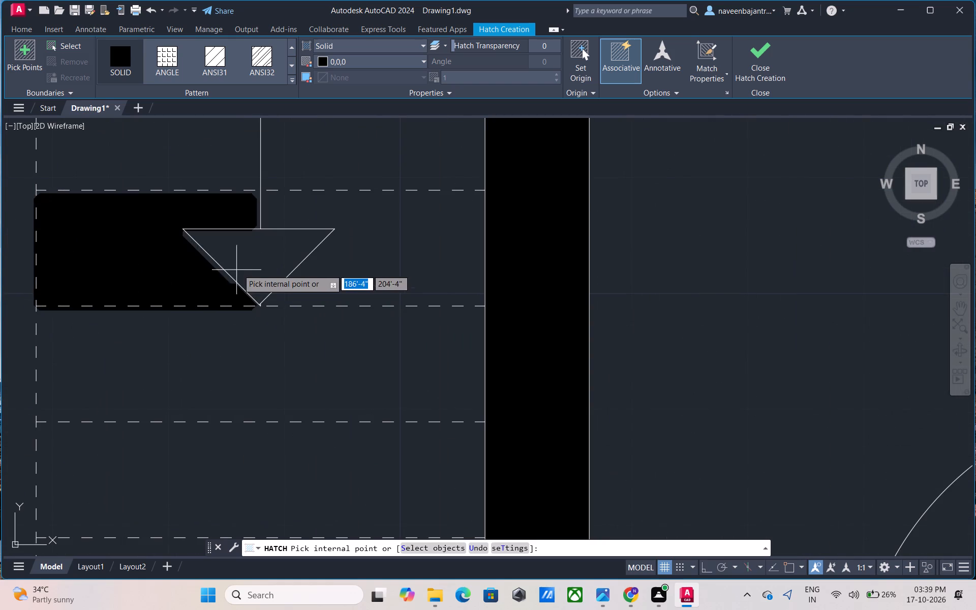
left_click(250, 266)
key("Escape")
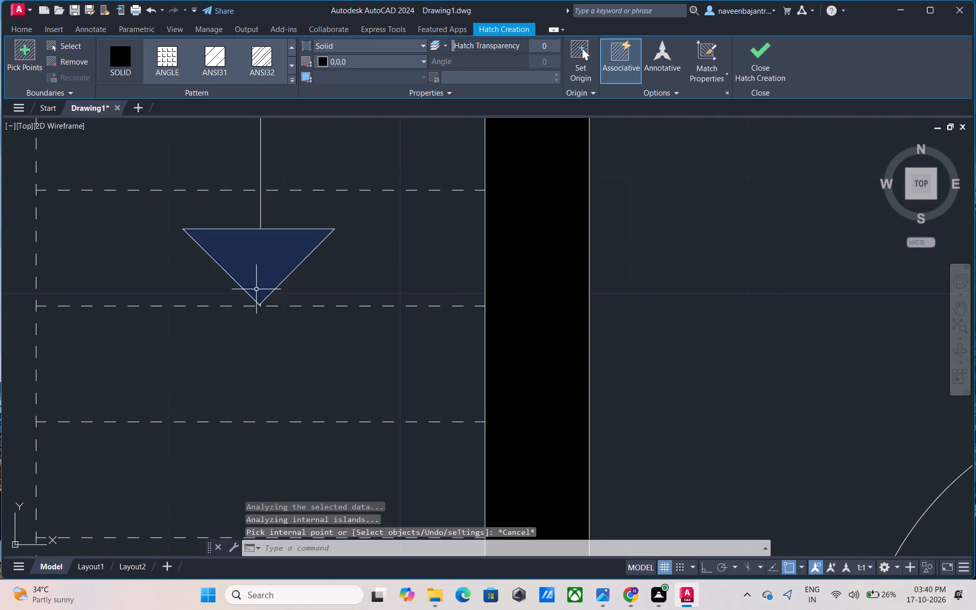
Copy the spare lamp from outside the plan to both ends of the living room's west sofa, between it and the adjacent sofas.
scroll(311, 305, "down", 4)
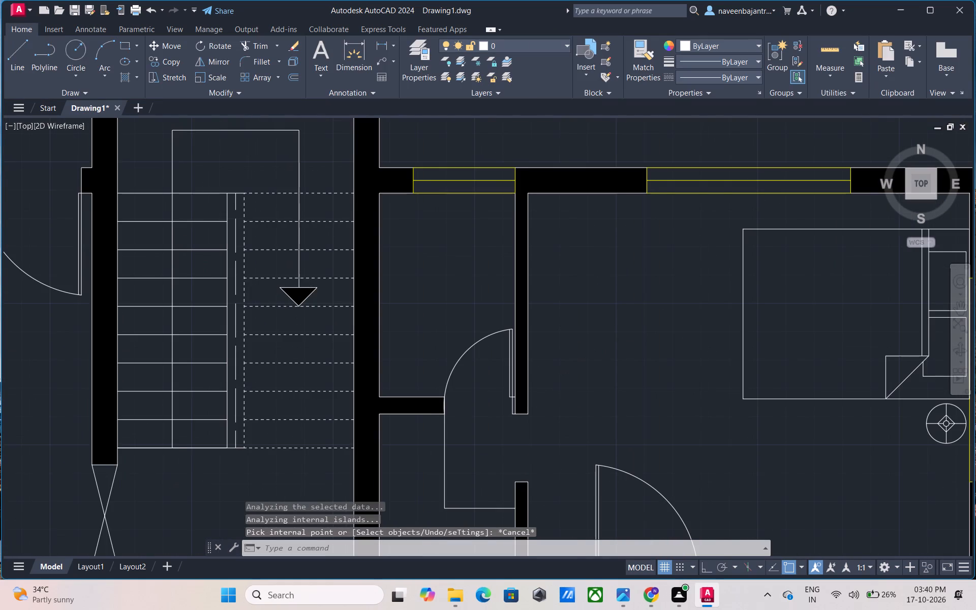
scroll(311, 306, "down", 1)
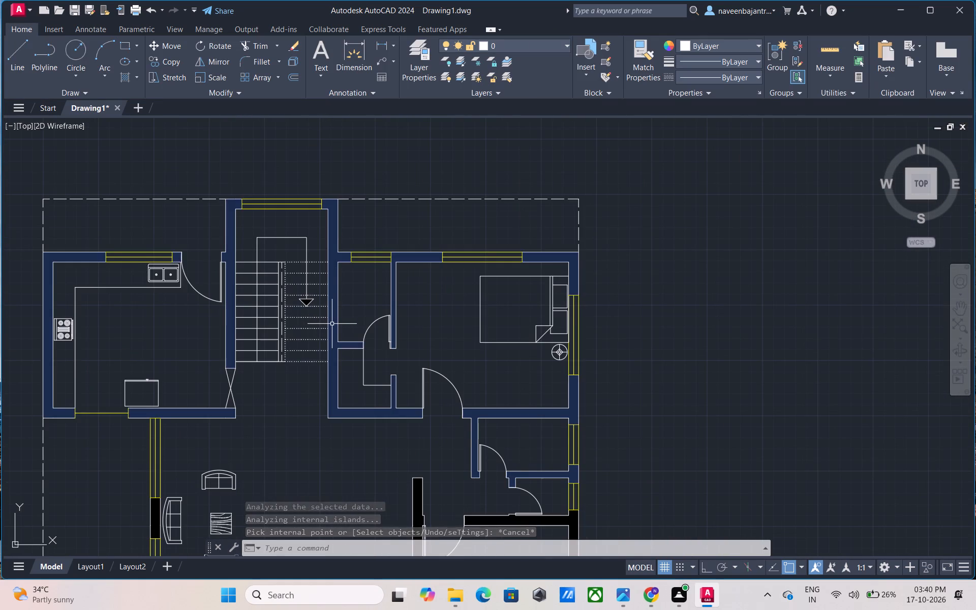
scroll(332, 324, "down", 1)
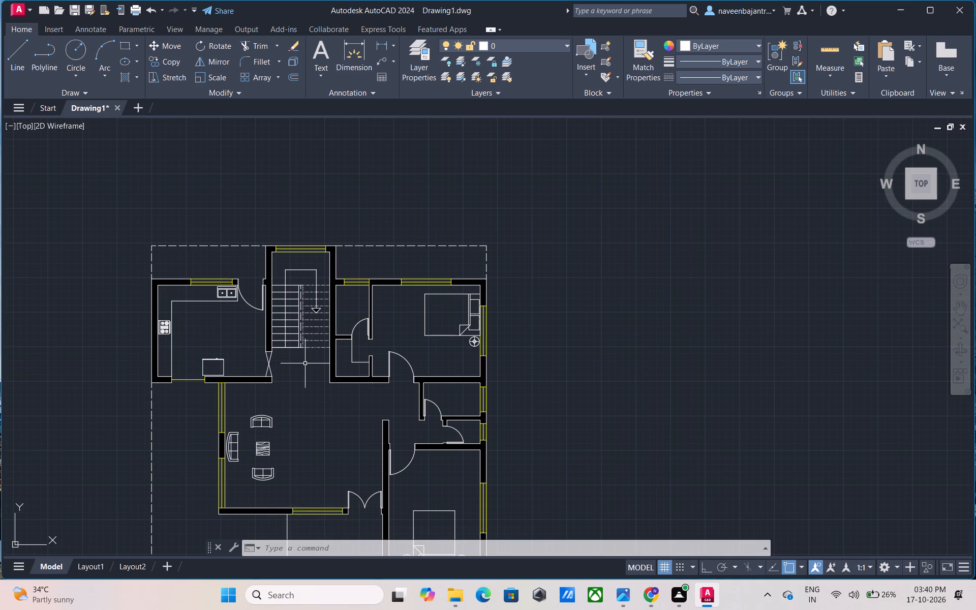
middle_click_drag(305, 363, 309, 295)
scroll(309, 295, "down", 1)
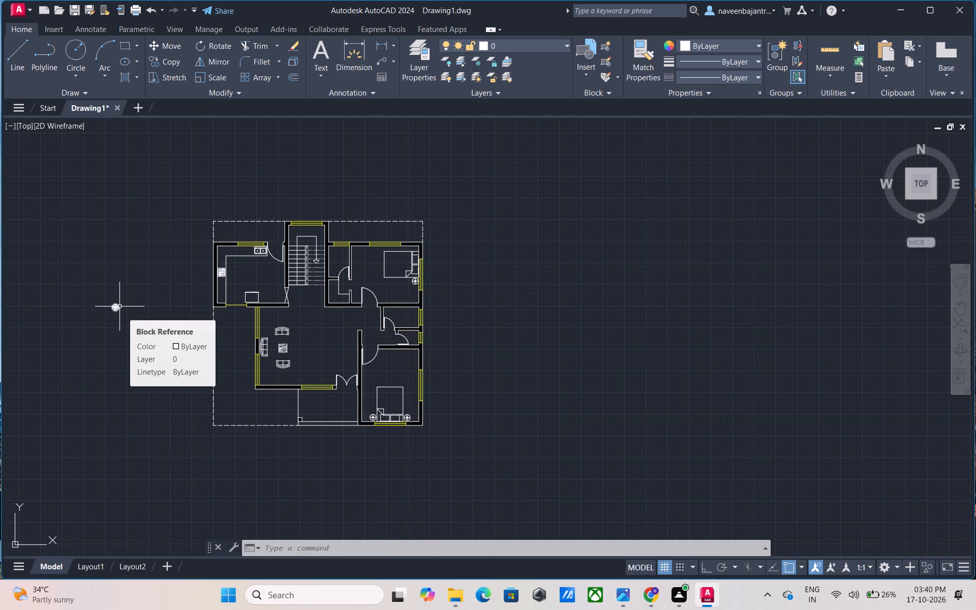
left_click(114, 307)
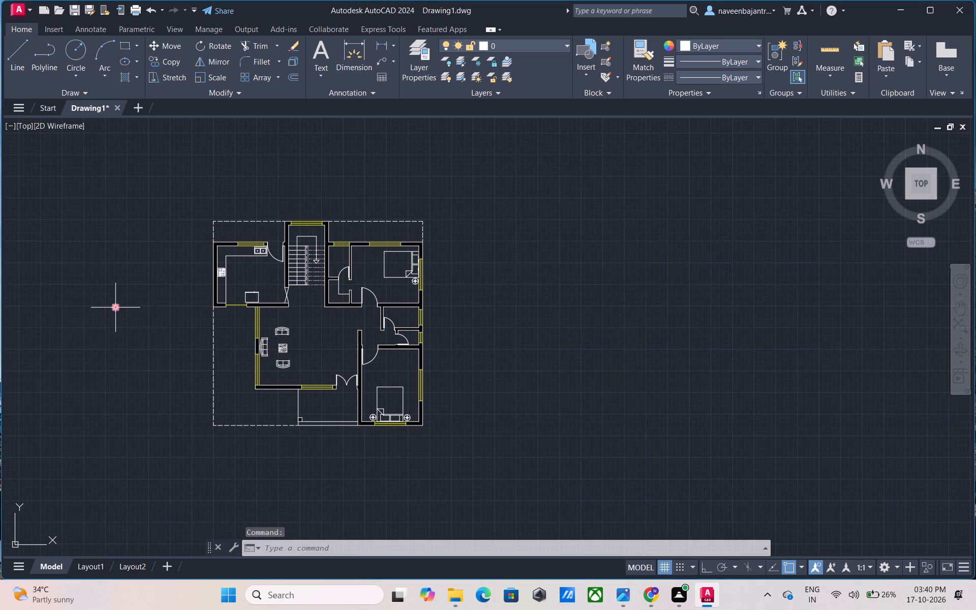
type("CO")
key("space")
left_click(114, 307)
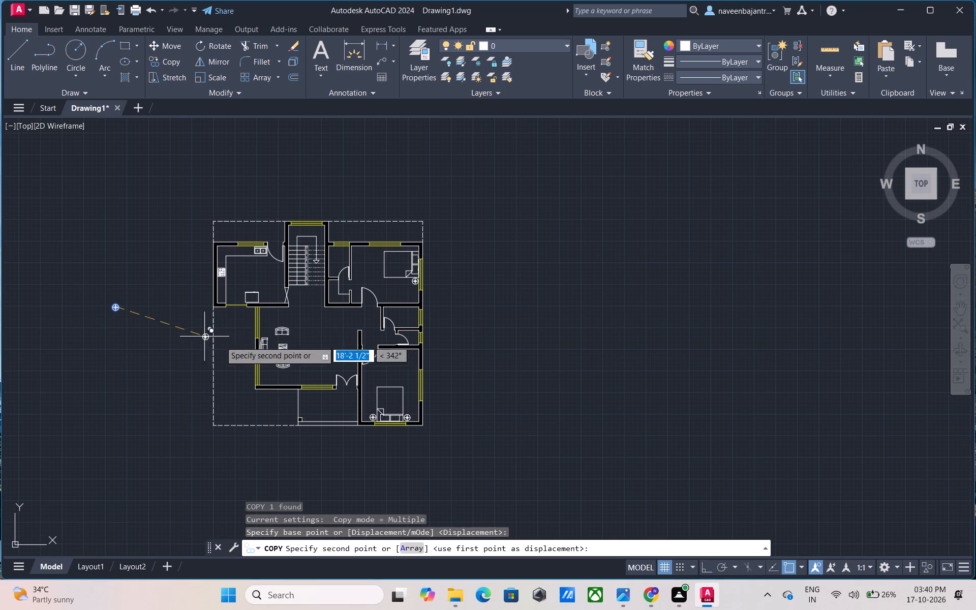
scroll(264, 362, "up", 4)
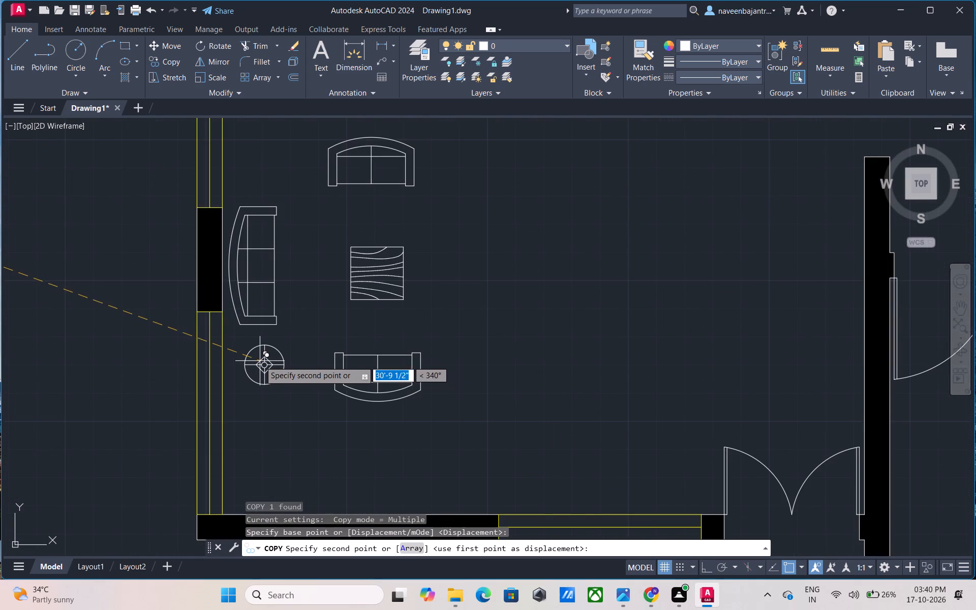
left_click(295, 346)
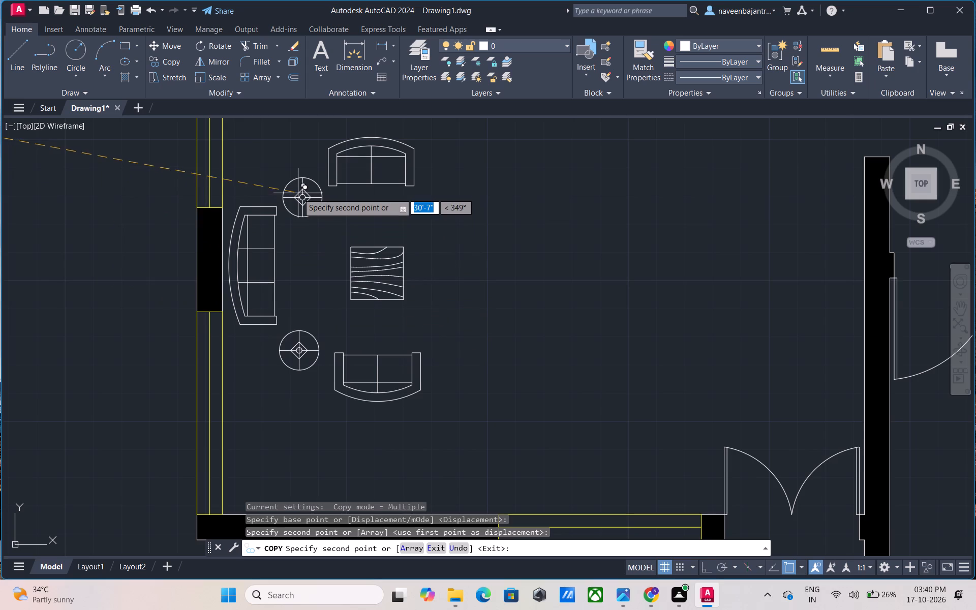
left_click(295, 182)
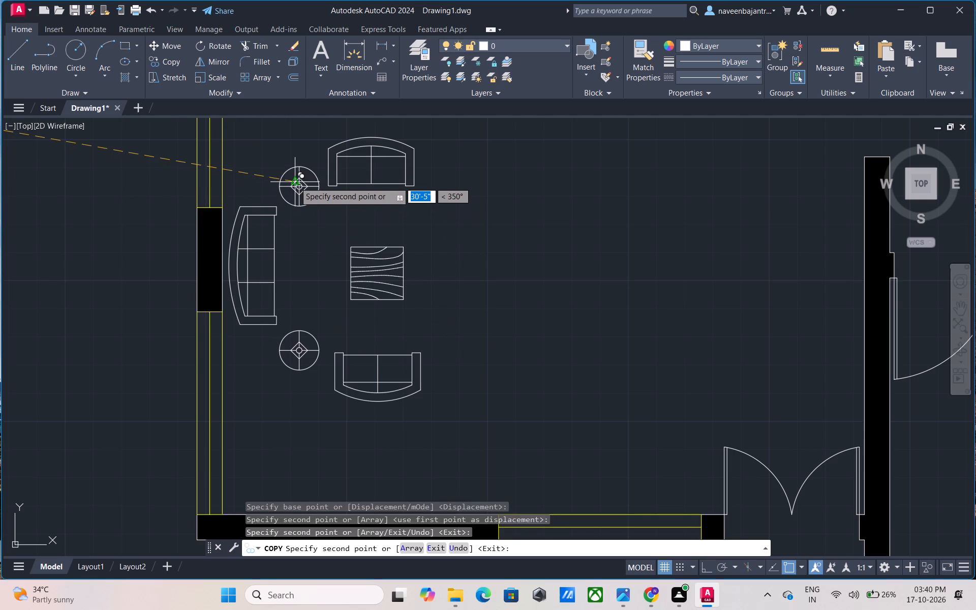
key("Escape")
Copy the whole floor plan, without the spare lamp, about 156'-6" to the east, using its southeast corner as base point.
scroll(509, 334, "down", 2)
scroll(559, 329, "down", 1)
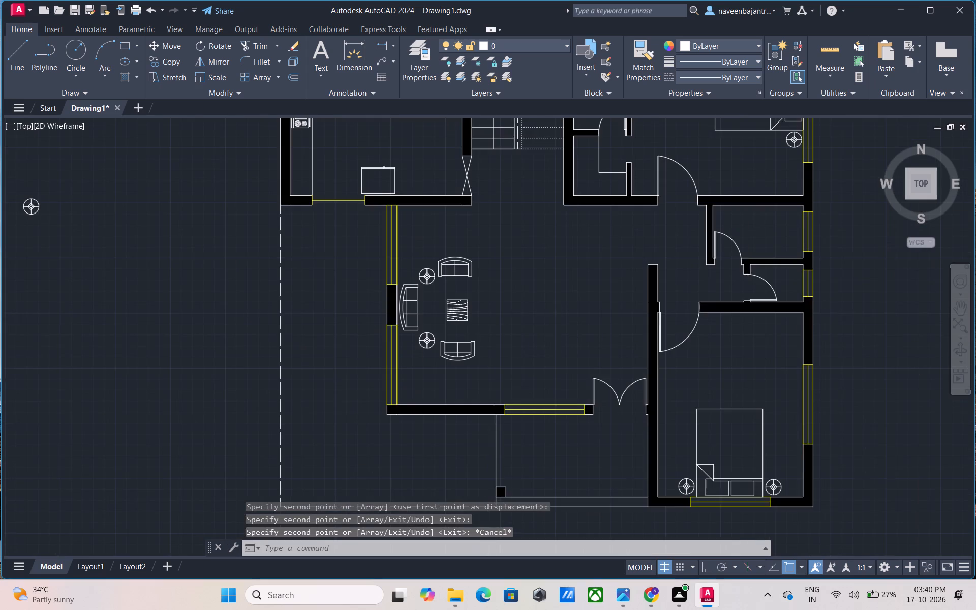
middle_click_drag(559, 329, 338, 339)
scroll(338, 339, "down", 1)
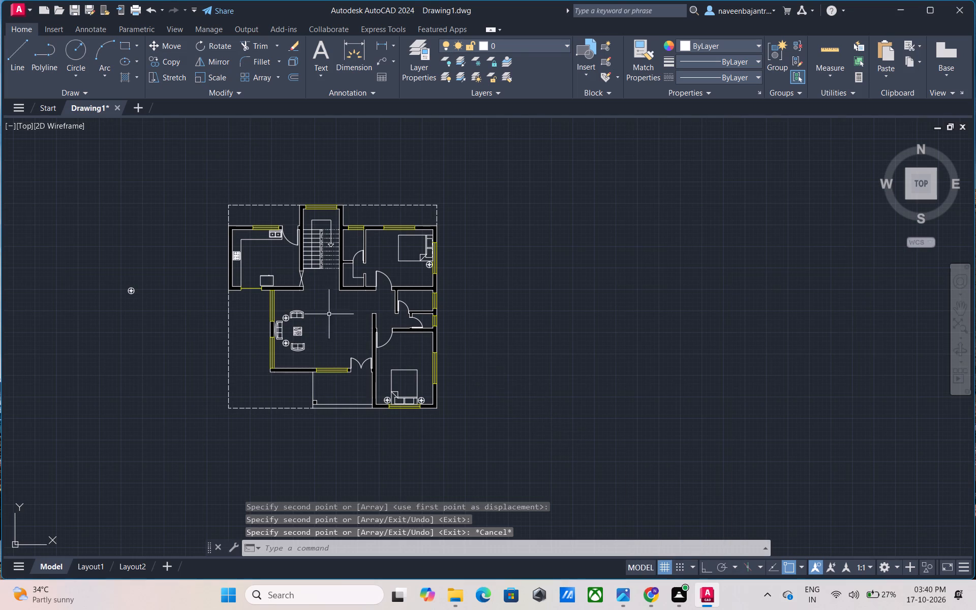
left_click(192, 170)
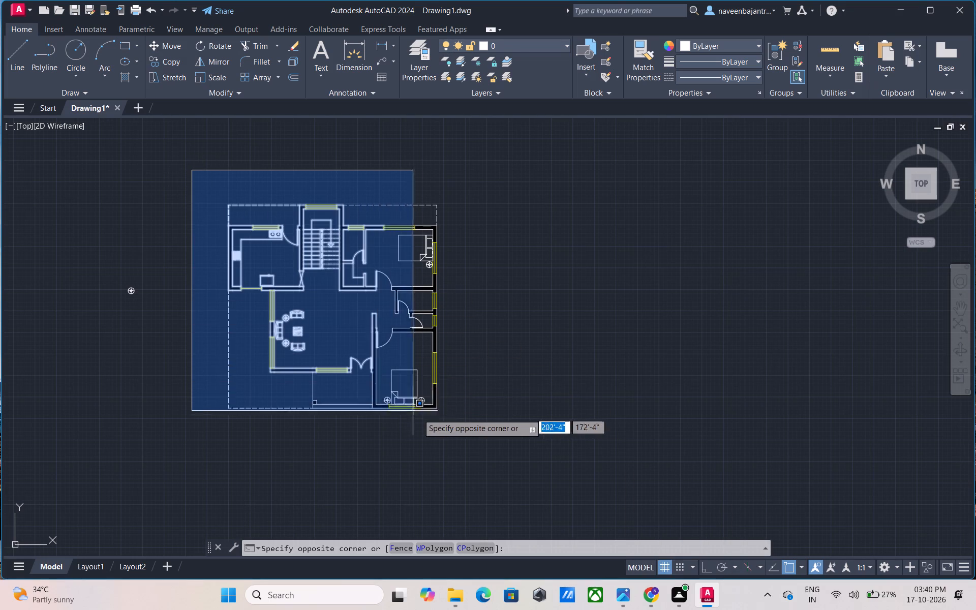
left_click(453, 427)
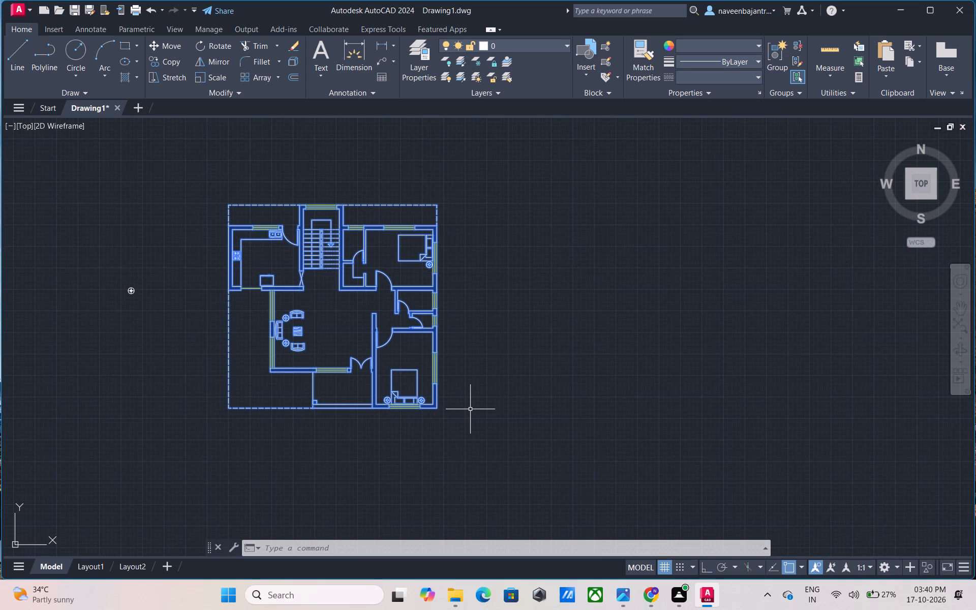
type("CO")
key("space")
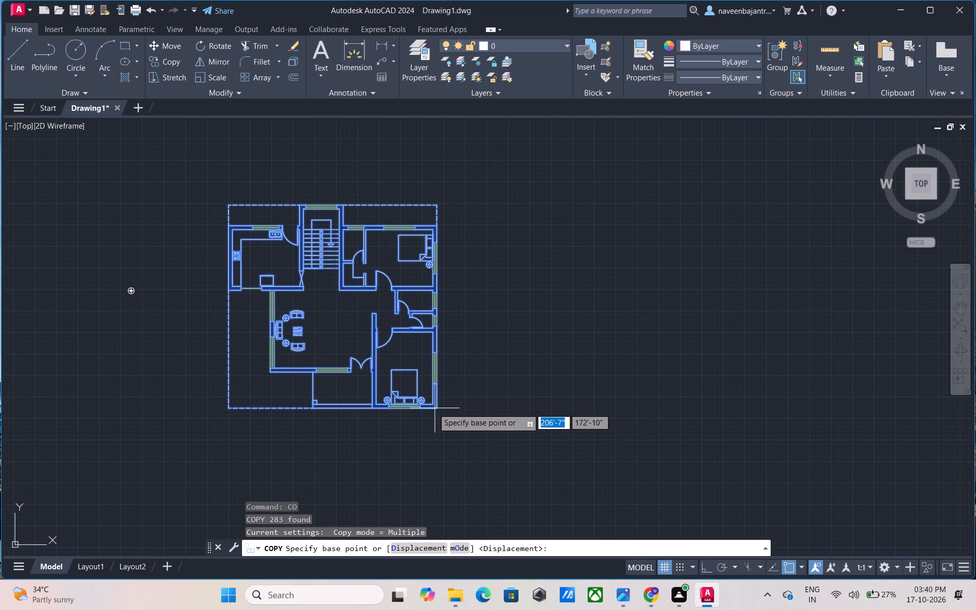
left_click(438, 407)
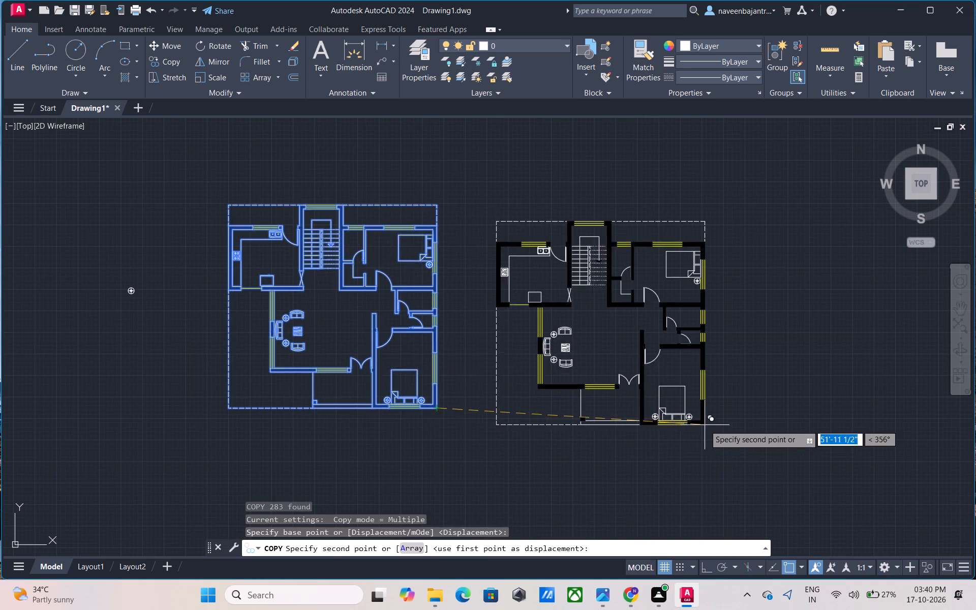
scroll(705, 424, "down", 2)
left_click(916, 407)
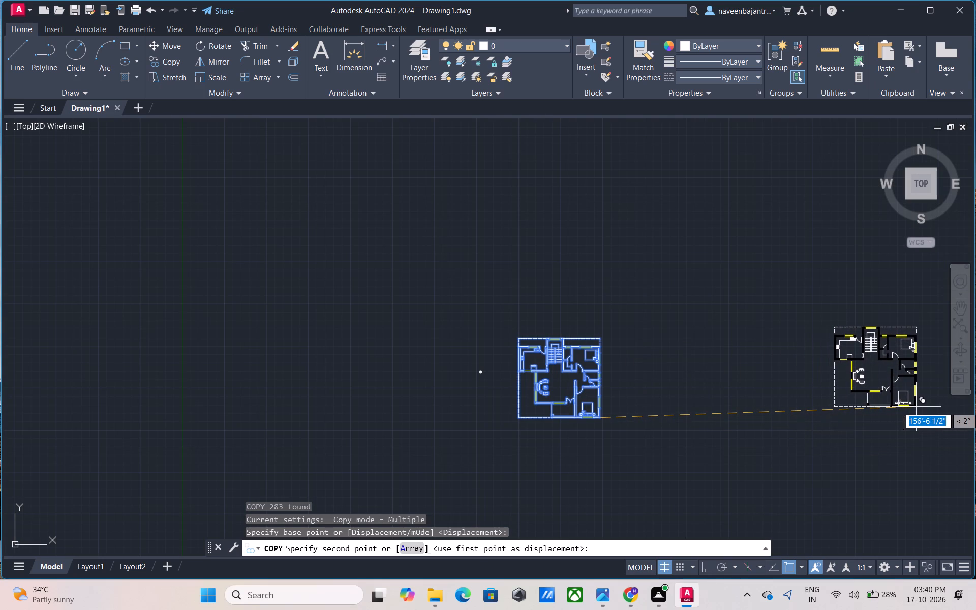
key("Escape")
Trim away all dashed boundary lines around the copied floor plan, on the north, east, west and south sides.
middle_click_drag(887, 426, 471, 445)
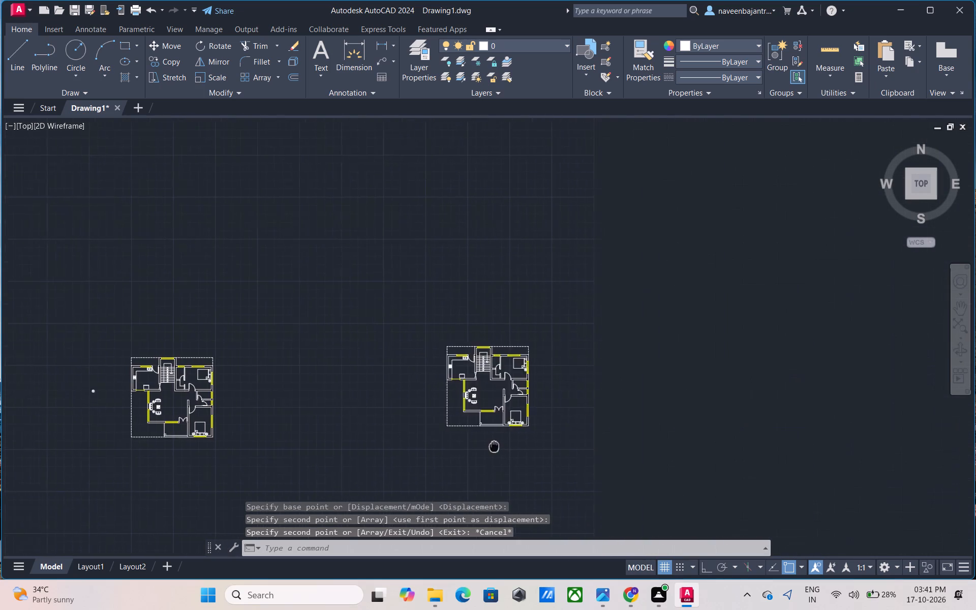
middle_click_drag(471, 445, 437, 443)
scroll(436, 442, "up", 3)
middle_click_drag(438, 433, 461, 510)
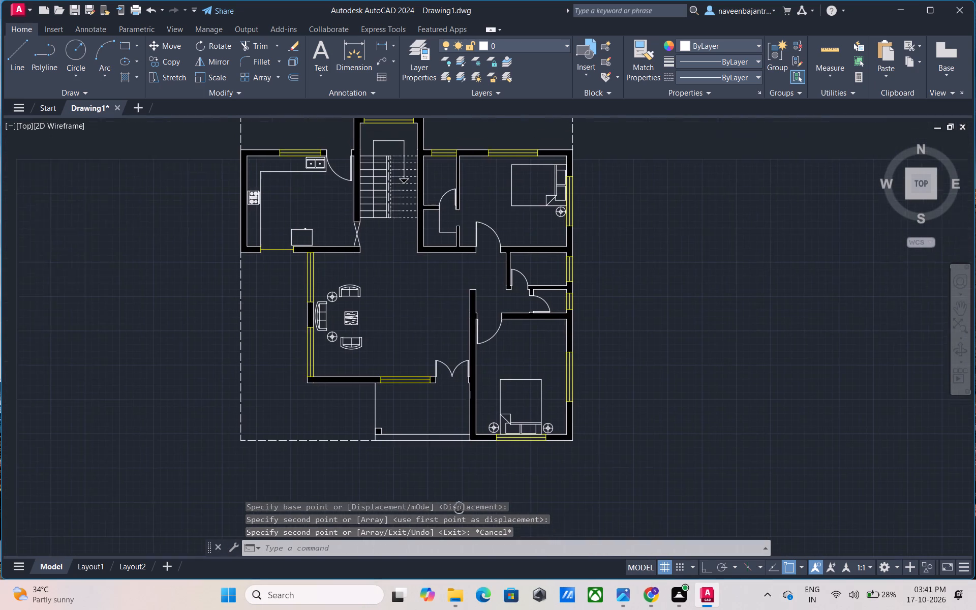
middle_click_drag(461, 510, 463, 515)
key("Escape")
key("t")
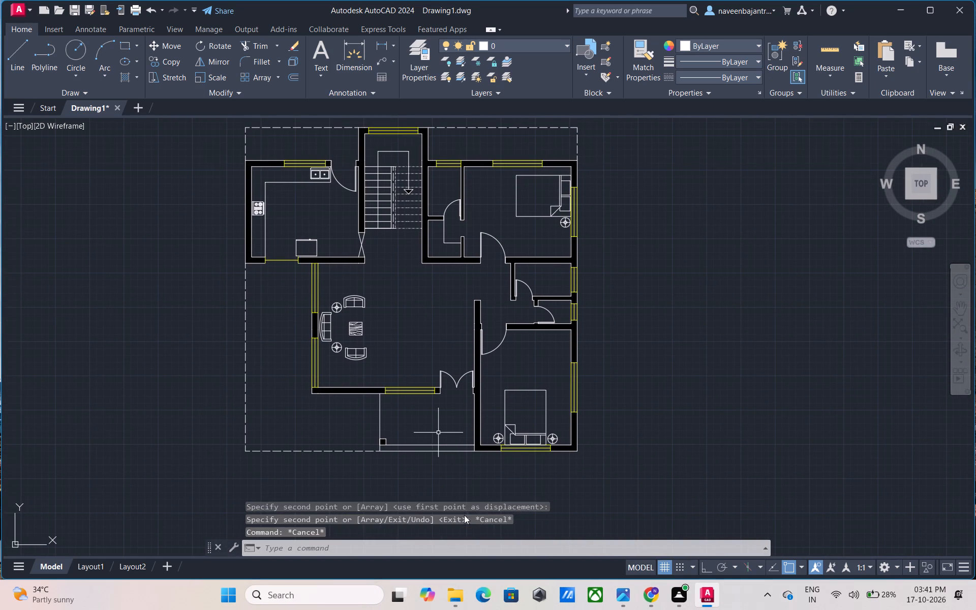
key("r")
key("space")
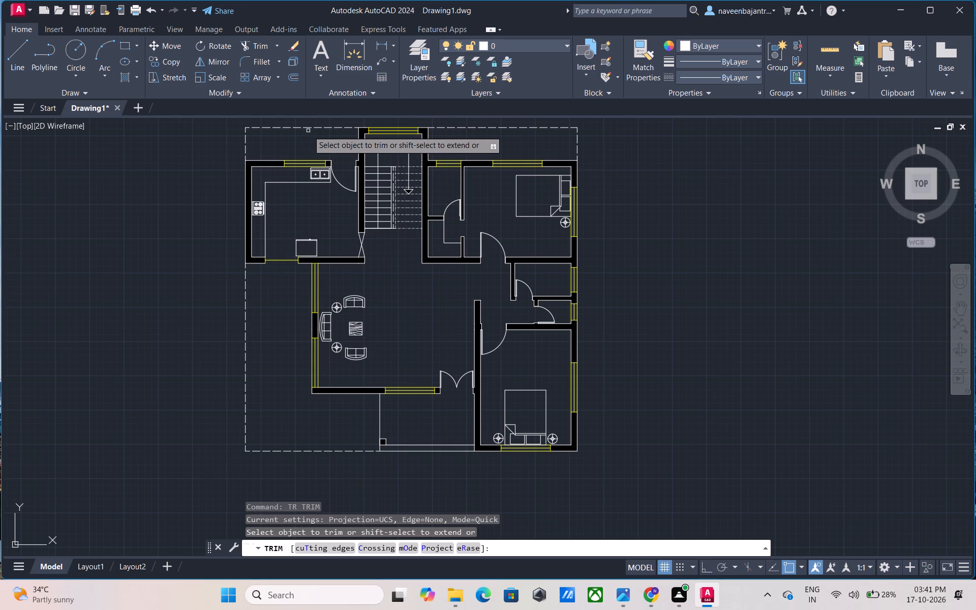
left_click(314, 126)
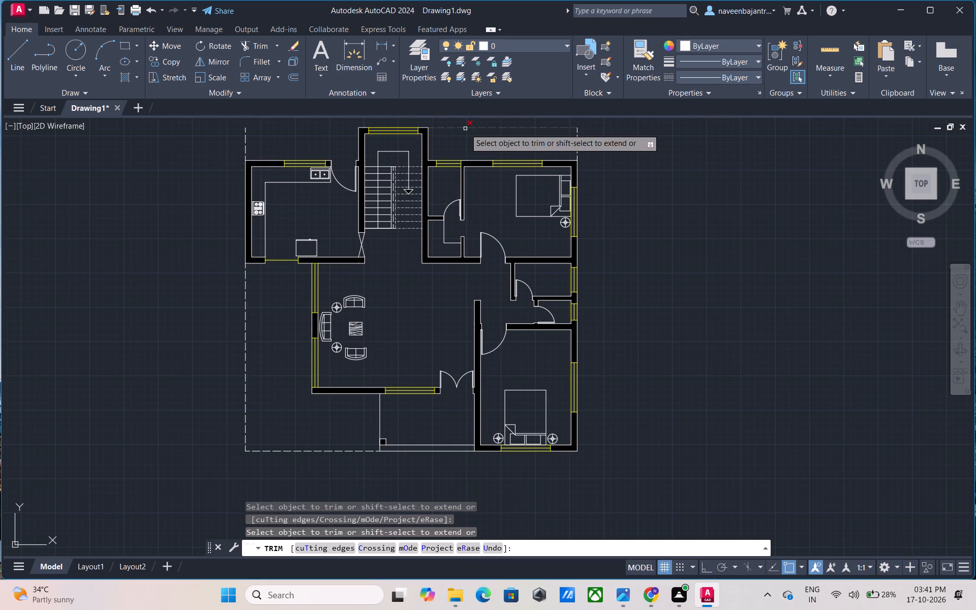
left_click(465, 129)
left_click(577, 141)
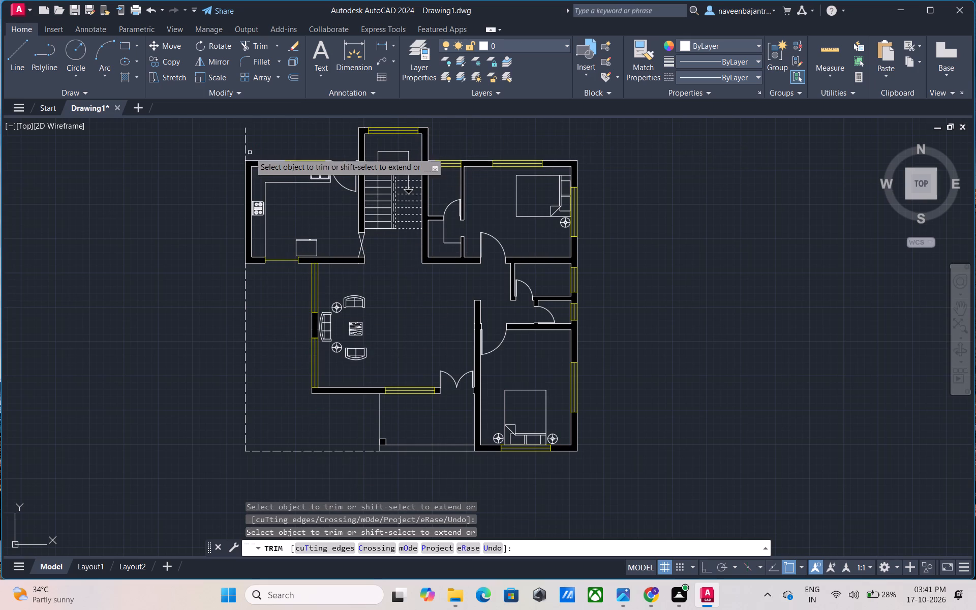
left_click(243, 142)
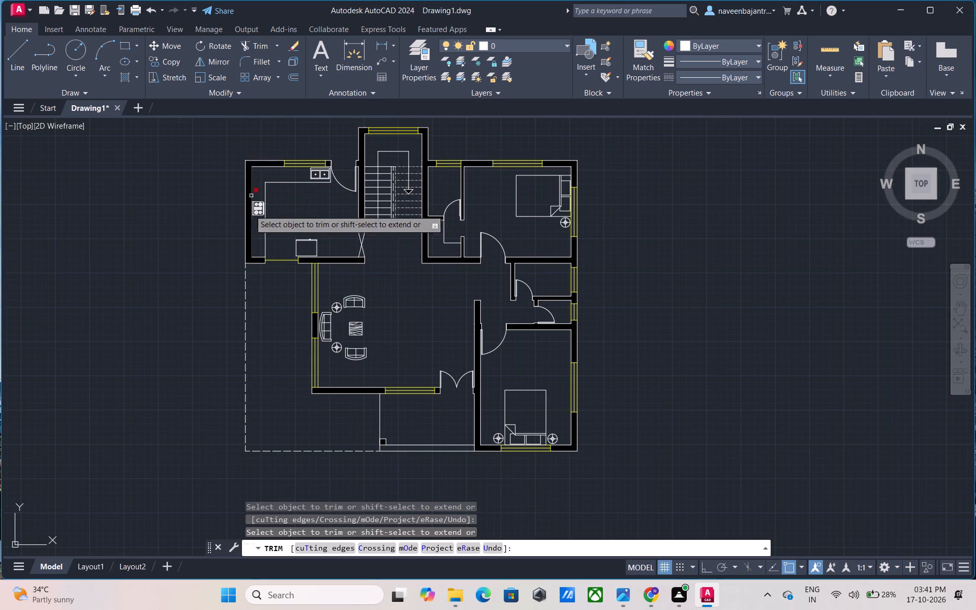
left_click(245, 320)
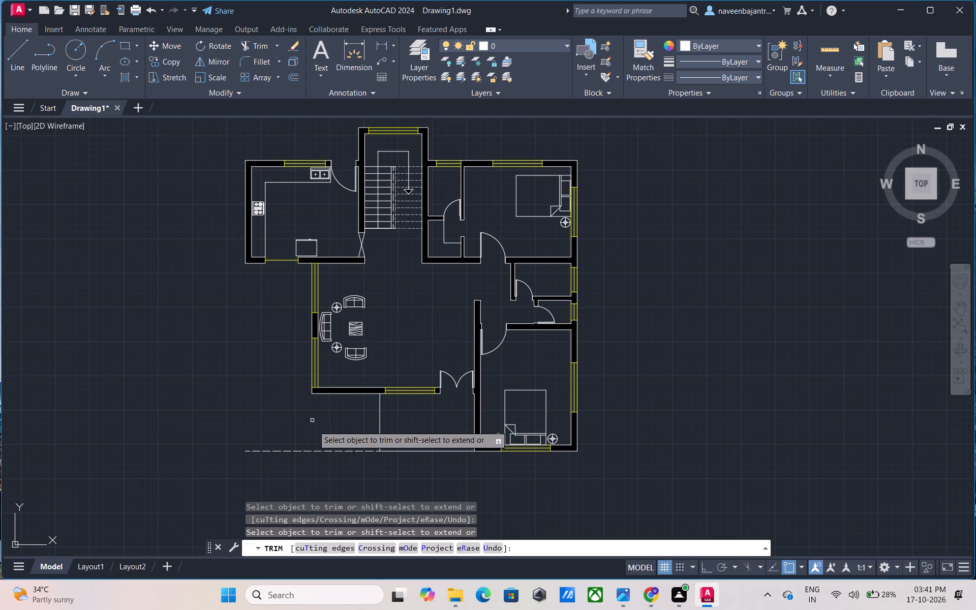
left_click(320, 451)
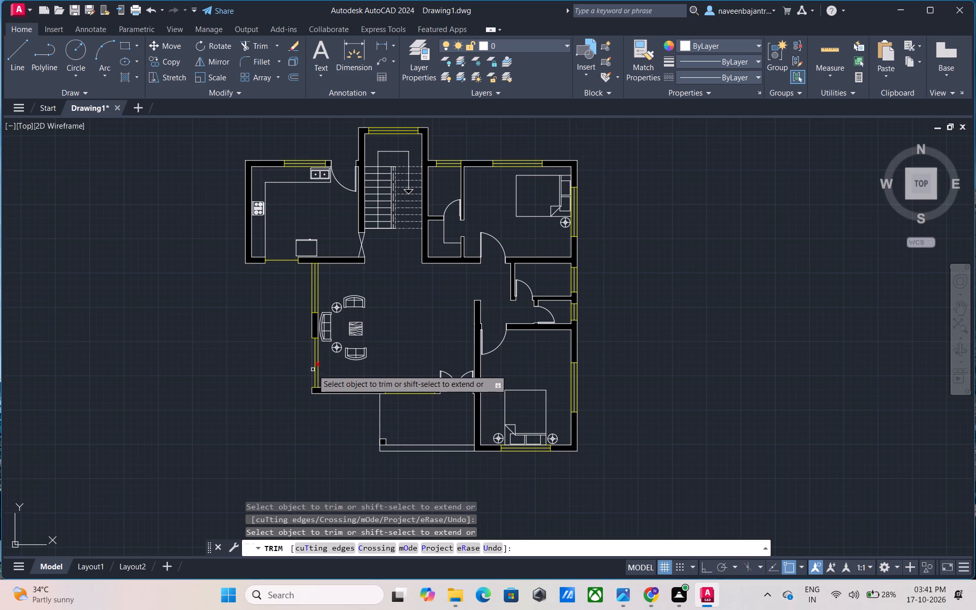
Trim away the kitchen counter's two edge lines along the west and north walls of the copied plan.
left_click(267, 234)
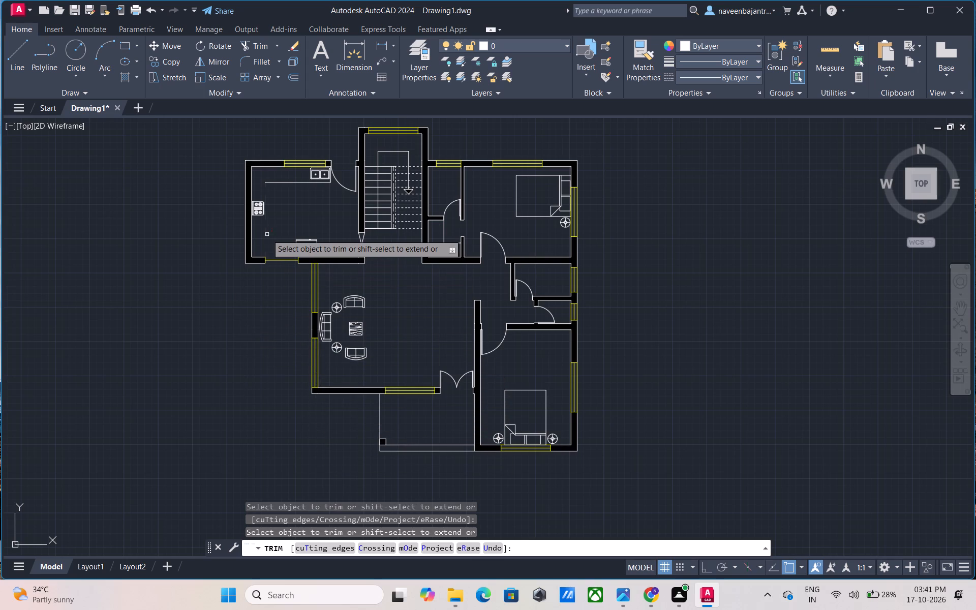
left_click(283, 183)
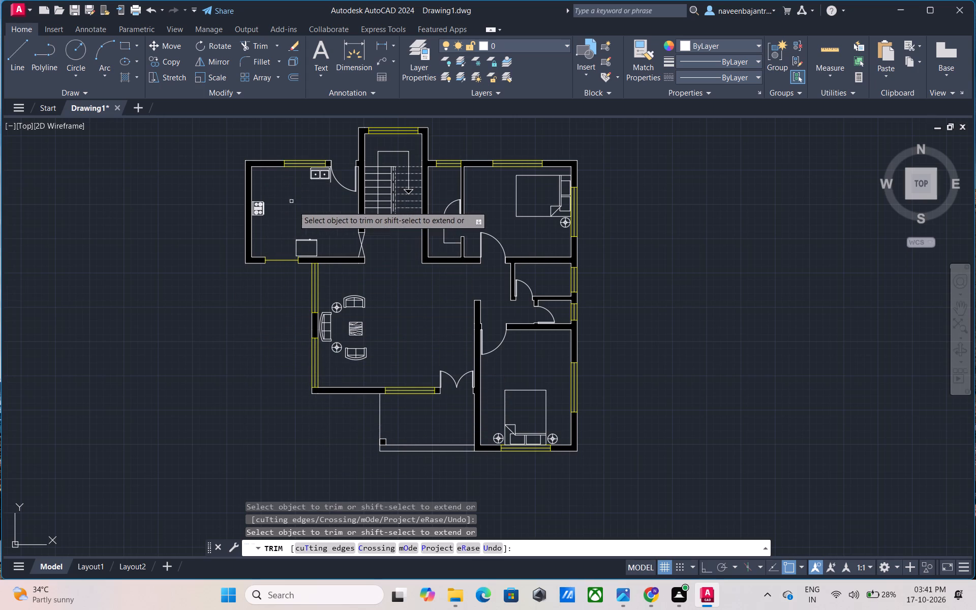
Trim away the porch's outer southern edge line, including the leftover piece at its southwest corner.
left_click(393, 450)
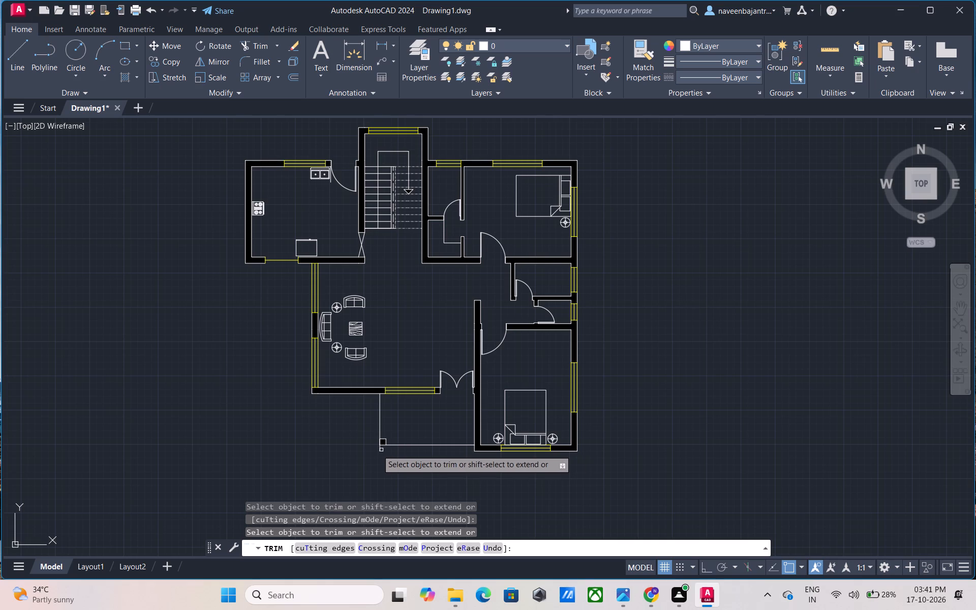
left_click(380, 451)
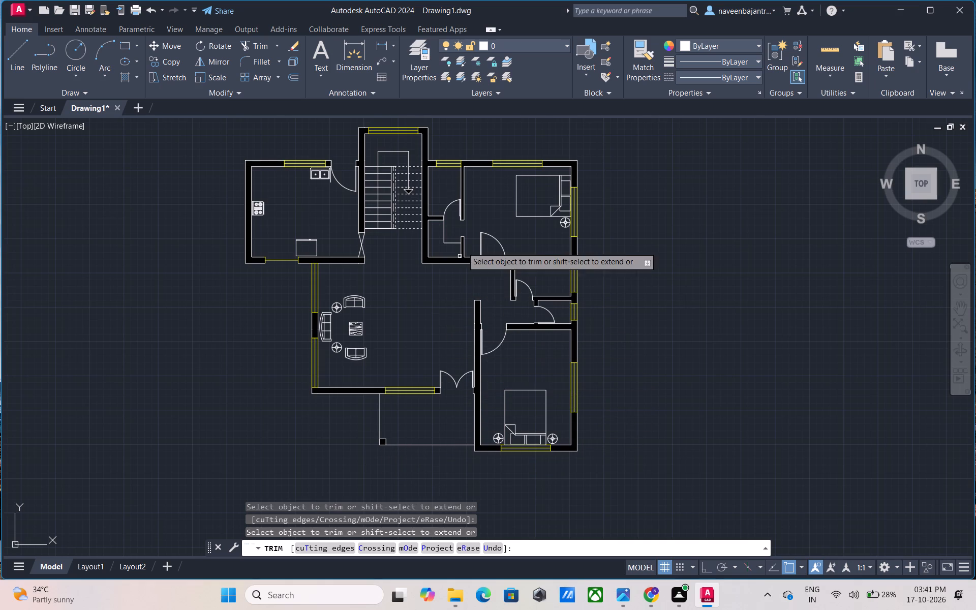
Trim the straight line across the partition stub's end, beside the door arc of the small room east of the staircase.
scroll(446, 212, "up", 5)
middle_click_drag(449, 221, 436, 250)
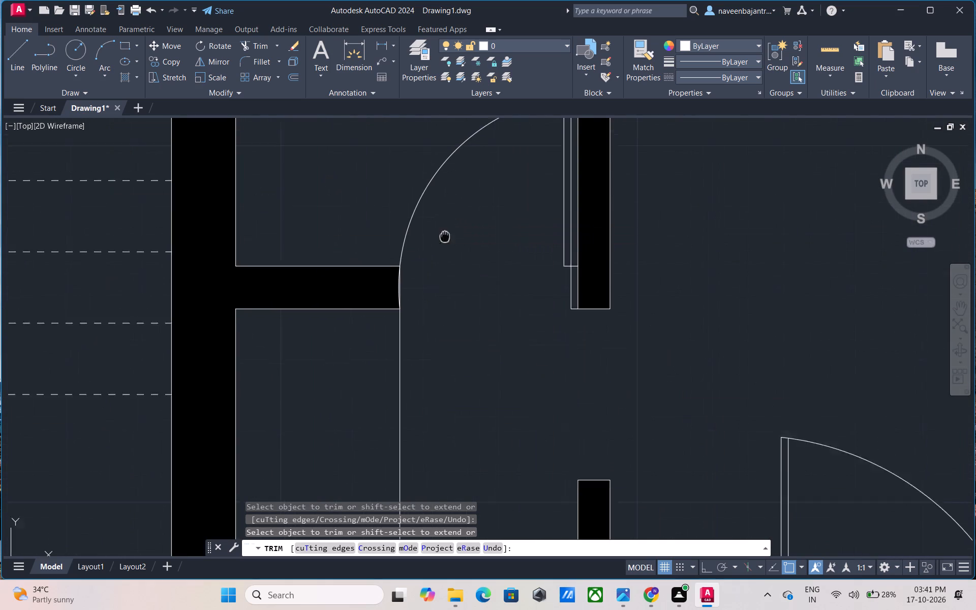
middle_click_drag(436, 250, 417, 292)
scroll(370, 352, "up", 4)
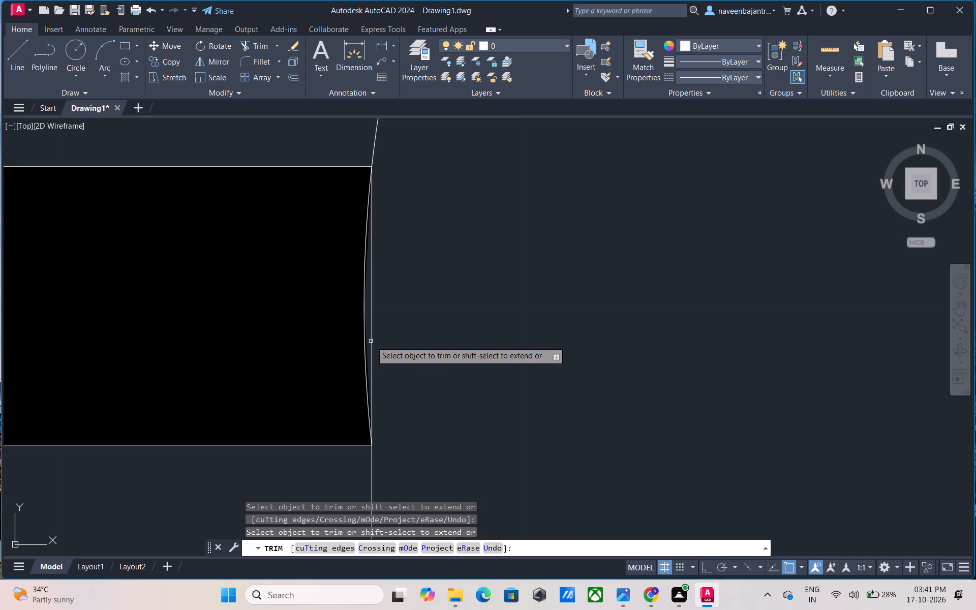
left_click(372, 340)
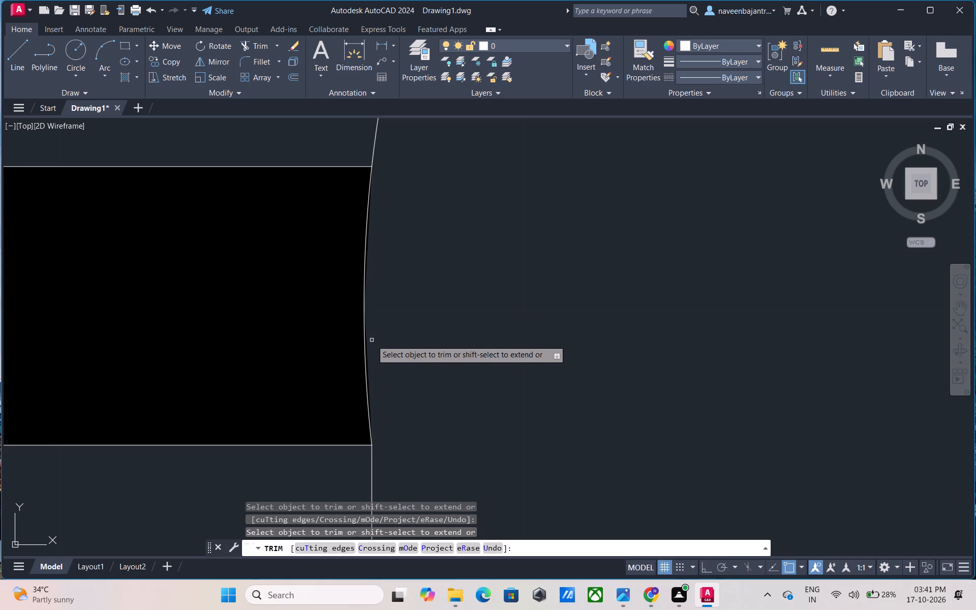
scroll(373, 353, "down", 1)
scroll(518, 279, "down", 1)
key("Escape")
middle_click_drag(553, 280, 513, 330)
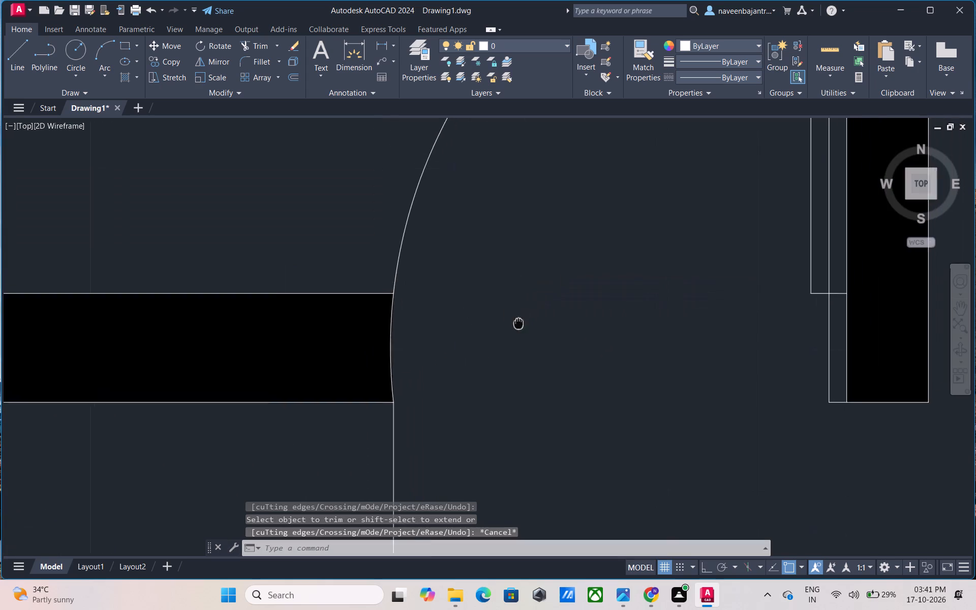
middle_click_drag(513, 330, 396, 468)
key("Escape")
key("Escape")
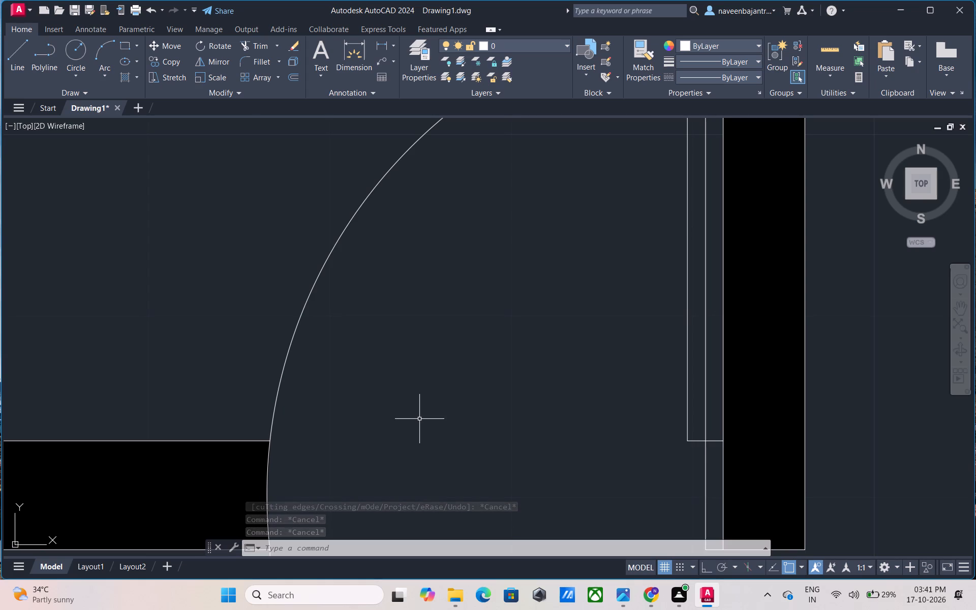
Trim away the door leaf, its frame lines and the swing arc of the small room east of the staircase.
scroll(419, 419, "down", 2)
middle_click_drag(435, 386, 381, 404)
key("Escape")
key("Escape")
type("TR")
key("space")
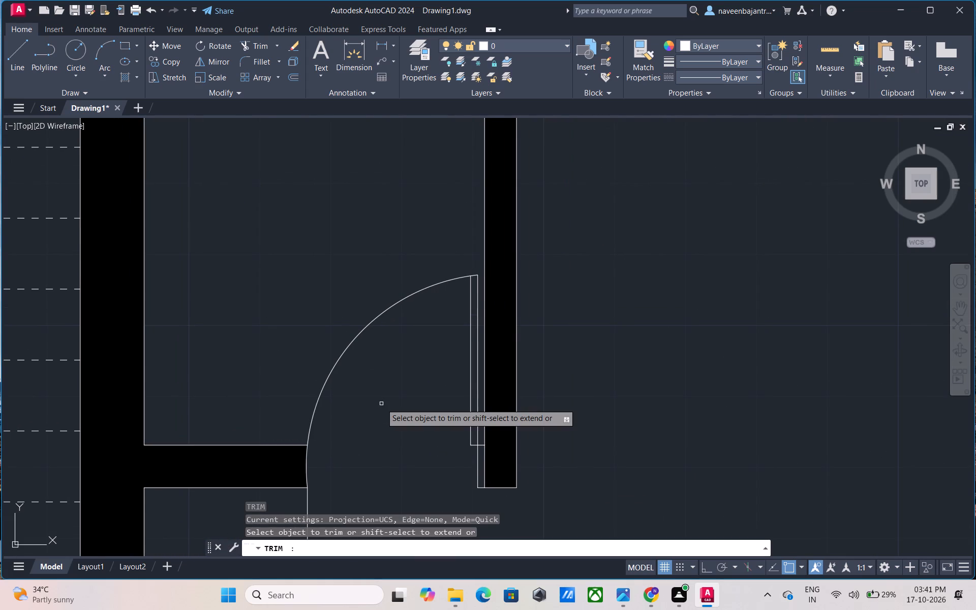
left_click(479, 470)
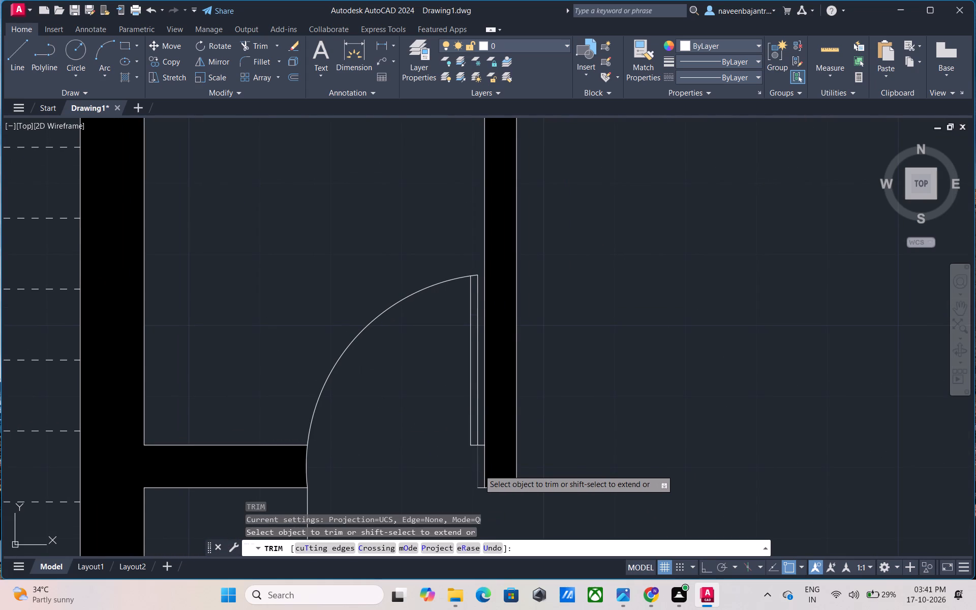
left_click(481, 487)
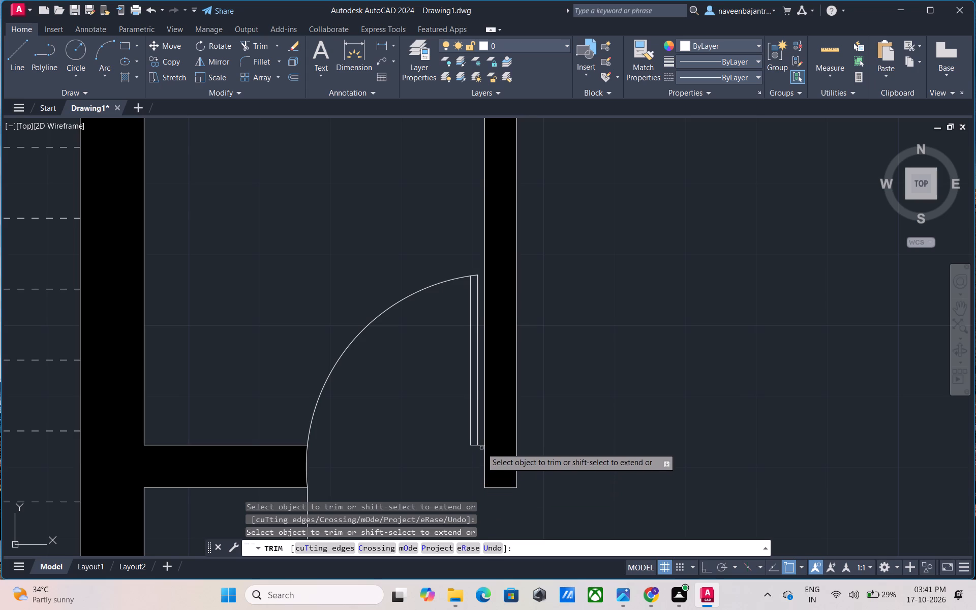
left_click(481, 444)
left_click(475, 446)
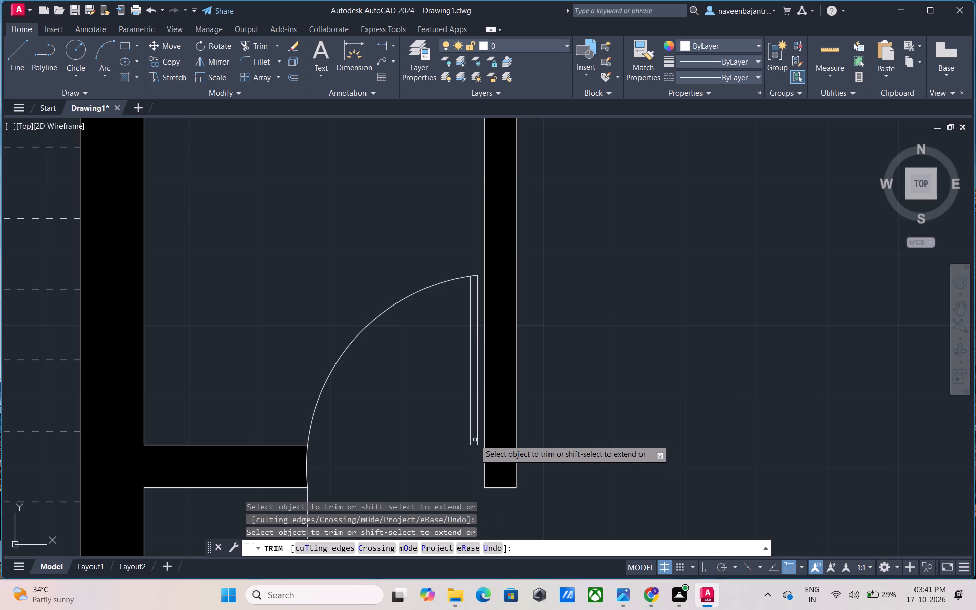
left_click(478, 431)
left_click(471, 399)
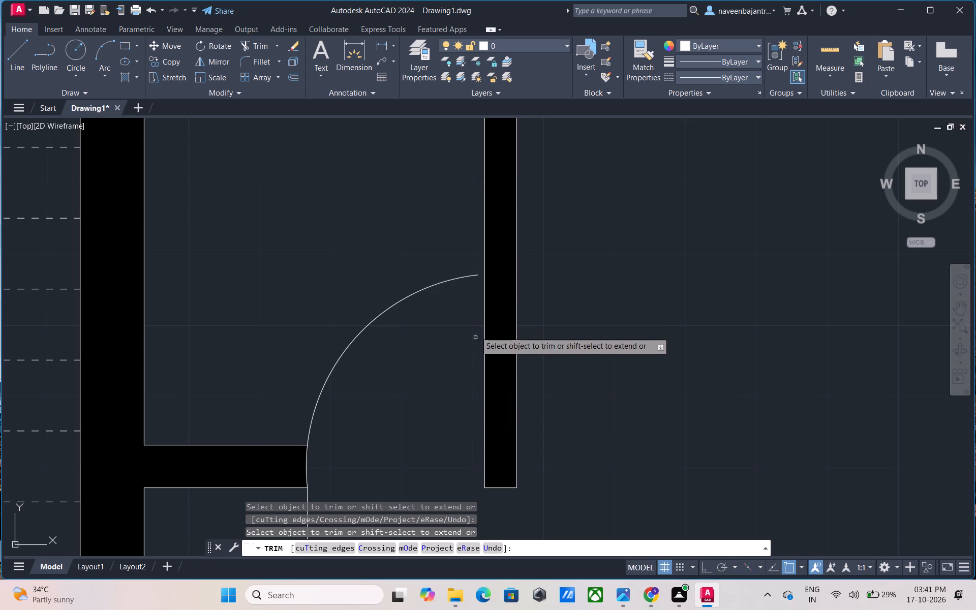
left_click(468, 278)
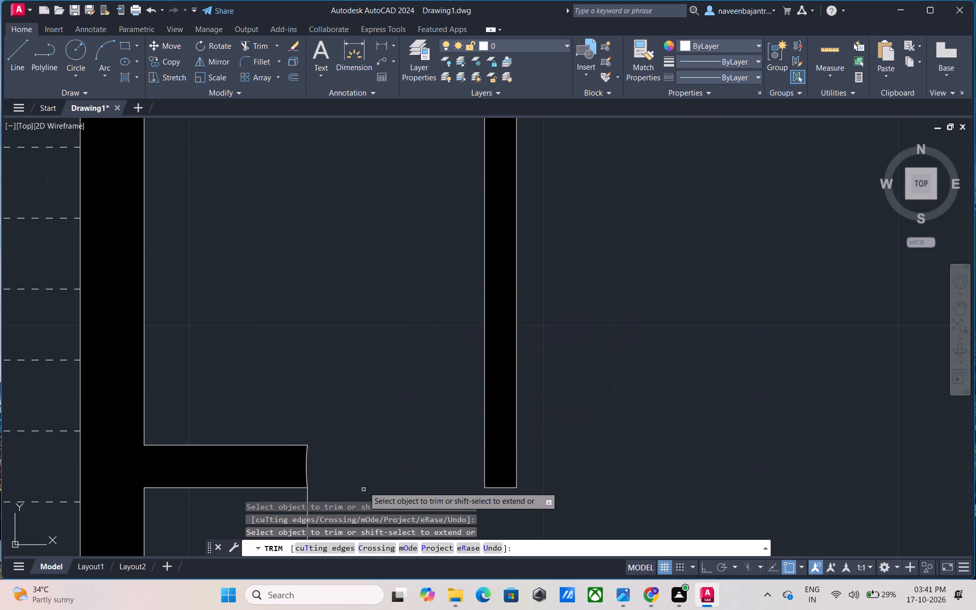
Trim away the two thin lines that enclose the corner area south of the small room's partition stub.
scroll(364, 467, "down", 2)
middle_click_drag(364, 462, 366, 359)
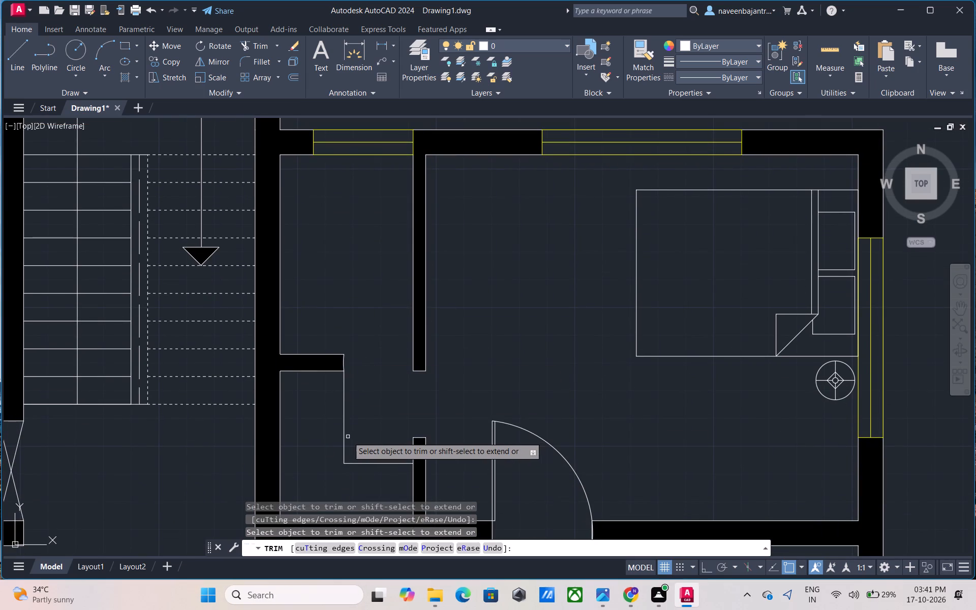
left_click(346, 438)
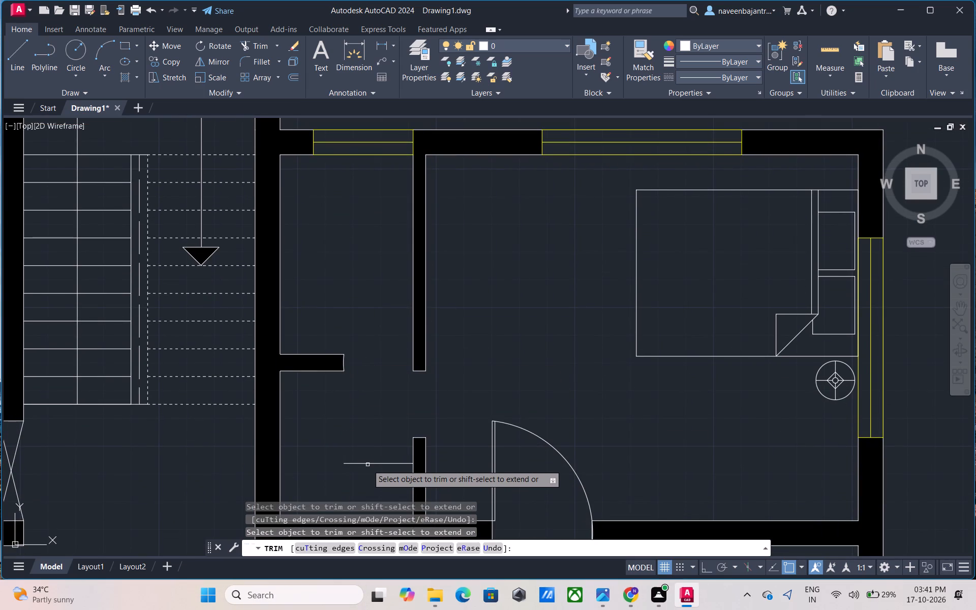
left_click(368, 465)
Trim away the northeast bedroom's door leaf and swing arc, plus the straight line at the east jamb.
middle_click_drag(476, 479, 445, 361)
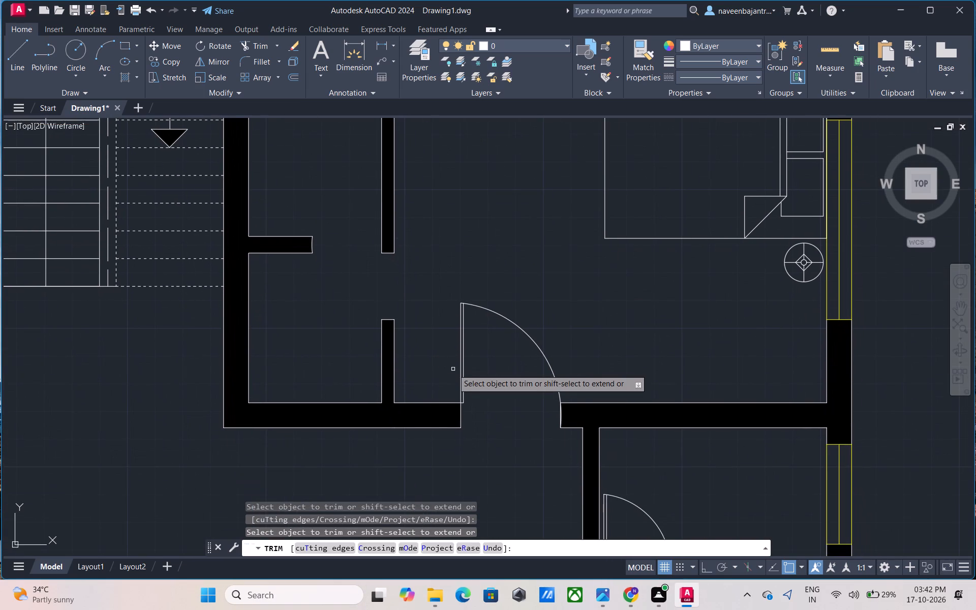
scroll(453, 367, "up", 3)
left_click(479, 335)
scroll(479, 337, "down", 1)
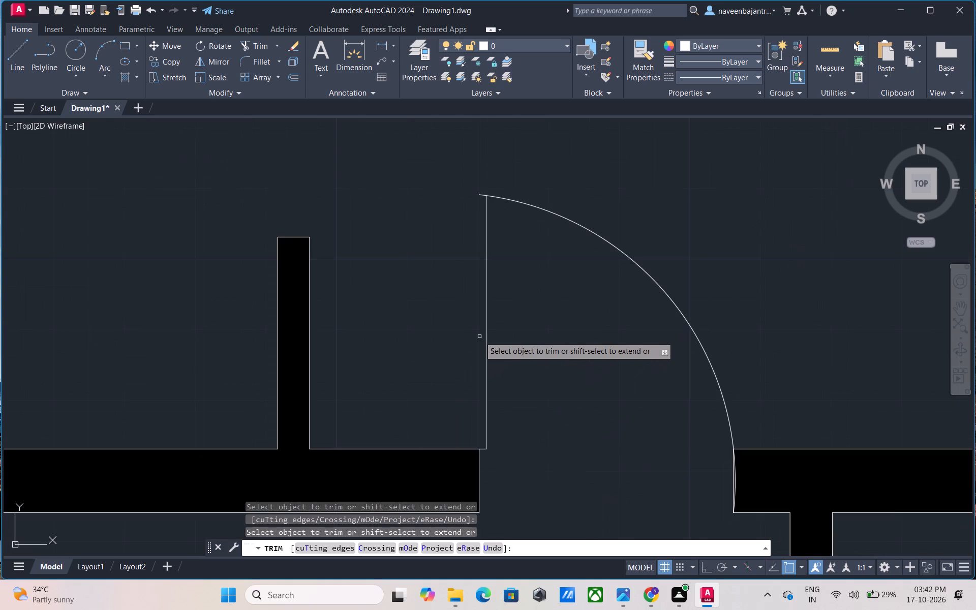
left_click(482, 193)
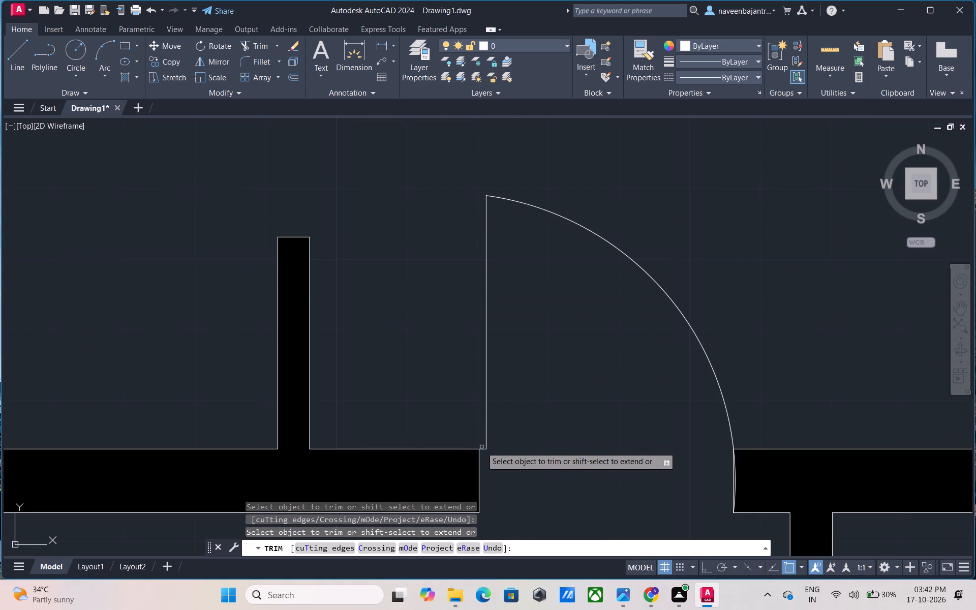
left_click(482, 447)
left_click(485, 439)
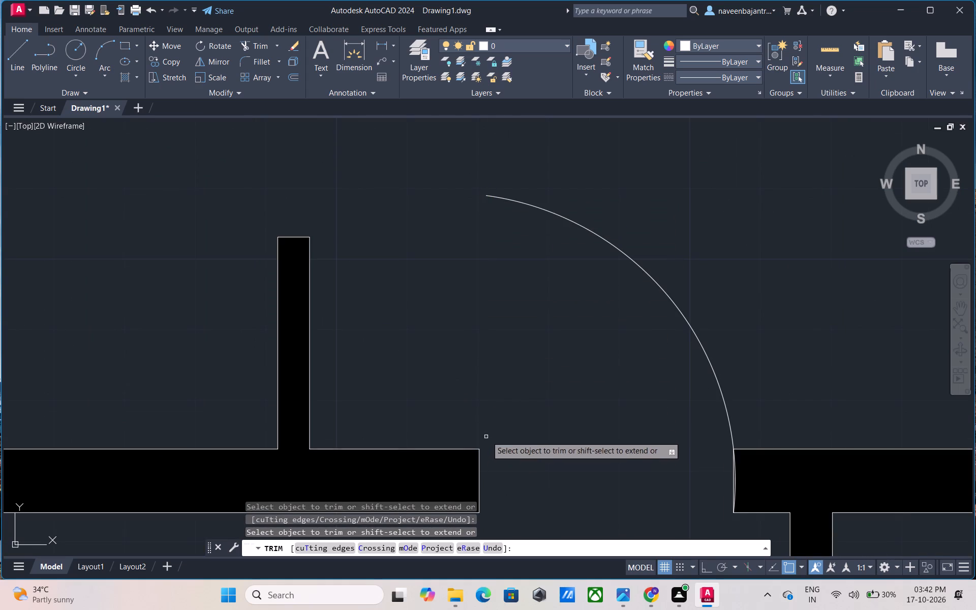
scroll(743, 486, "up", 3)
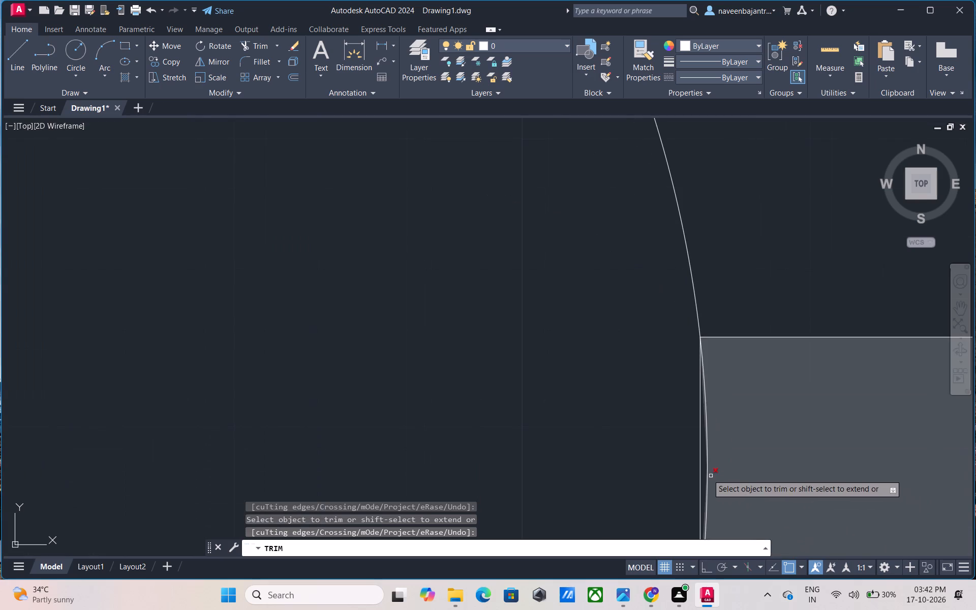
left_click(699, 465)
scroll(699, 465, "down", 3)
left_click(697, 407)
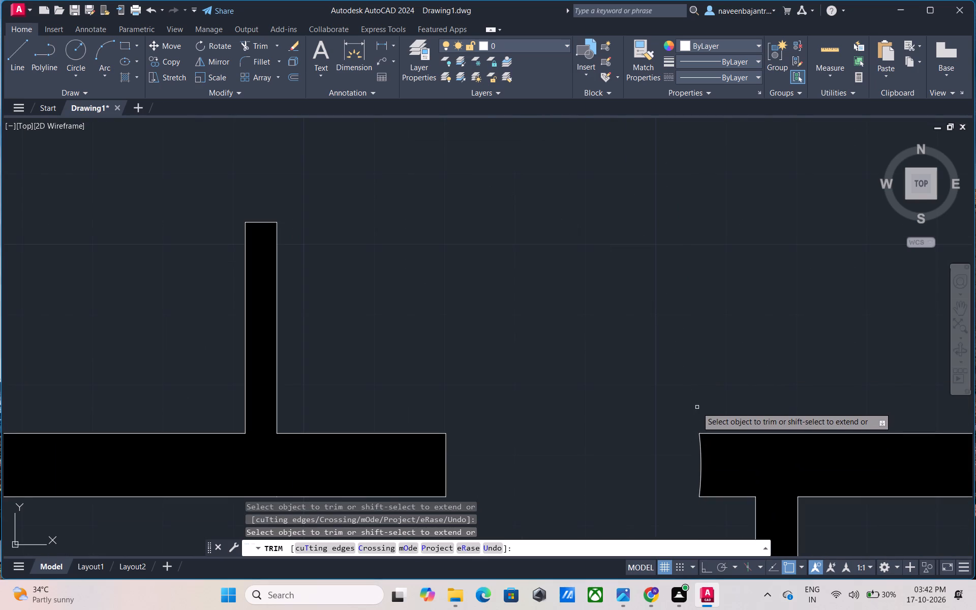
Trim the straight east jamb line and the door swing arc of the small room directly south of the northeast bedroom.
scroll(697, 407, "down", 3)
scroll(726, 377, "down", 1)
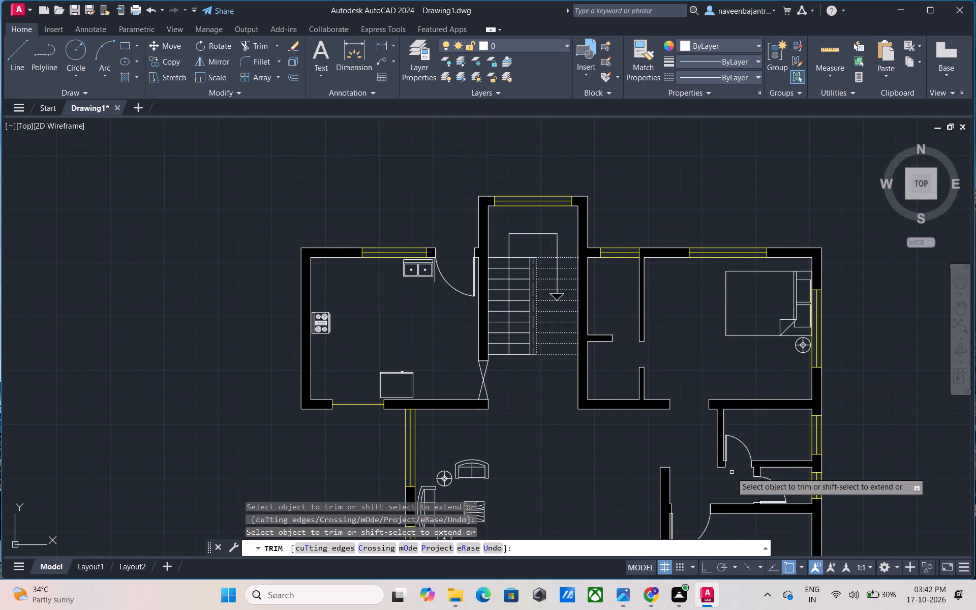
middle_click_drag(731, 472, 481, 364)
scroll(481, 364, "up", 3)
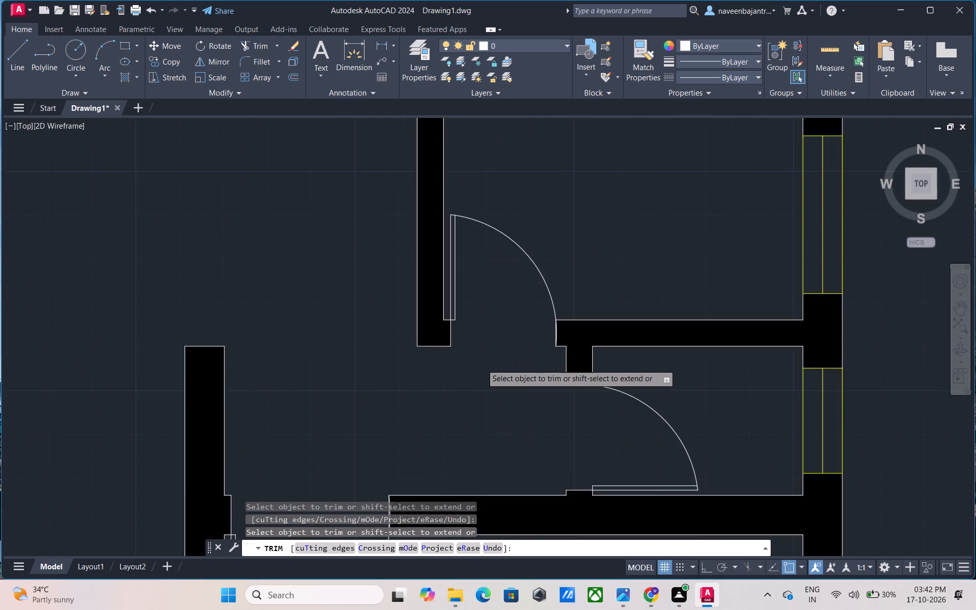
scroll(481, 364, "up", 1)
middle_click_drag(454, 302, 470, 380)
scroll(611, 392, "up", 2)
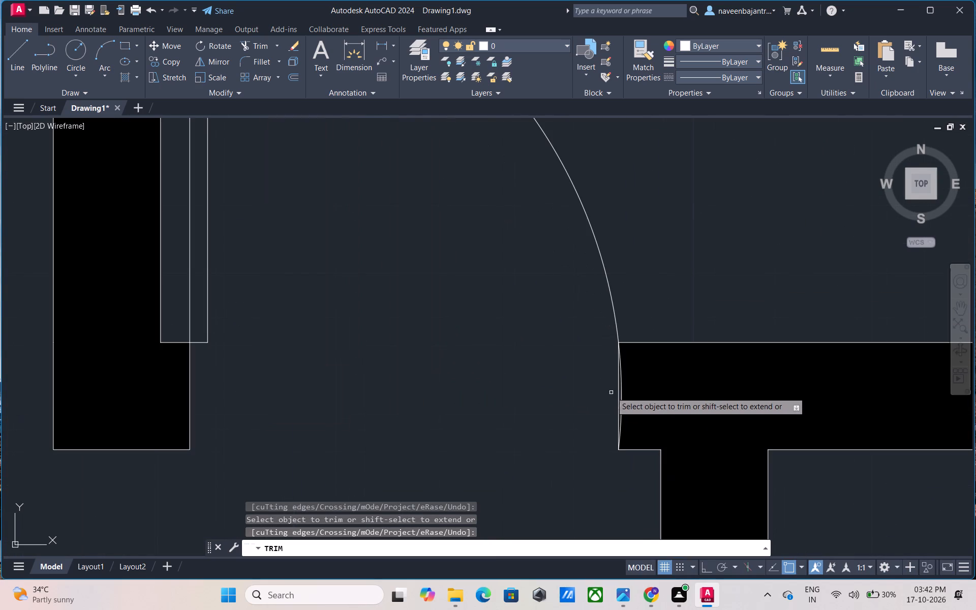
left_click(618, 389)
scroll(618, 389, "down", 1)
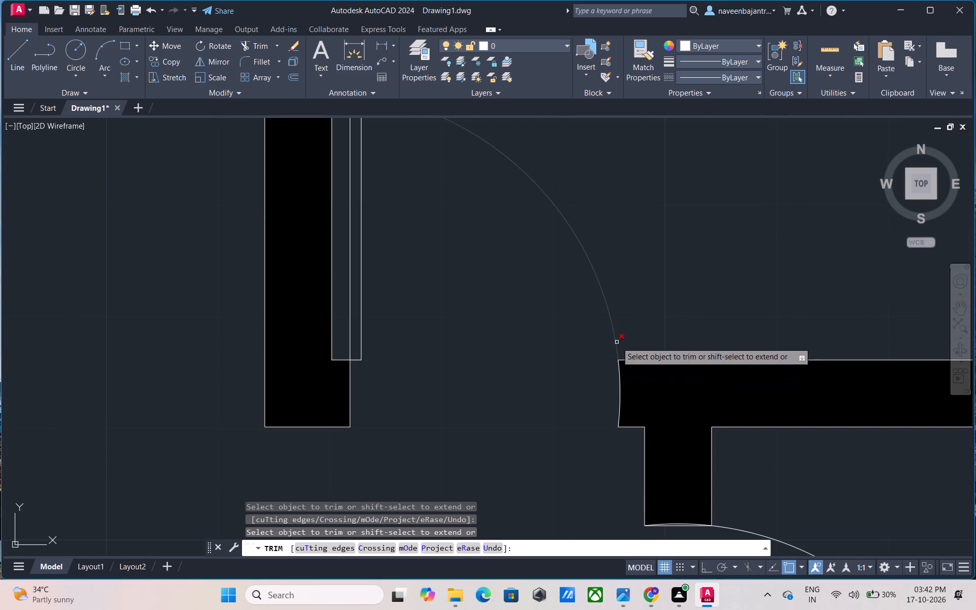
left_click(617, 342)
Trim away the remaining door leaf lines of the small room directly south of the northeast bedroom.
scroll(617, 342, "down", 2)
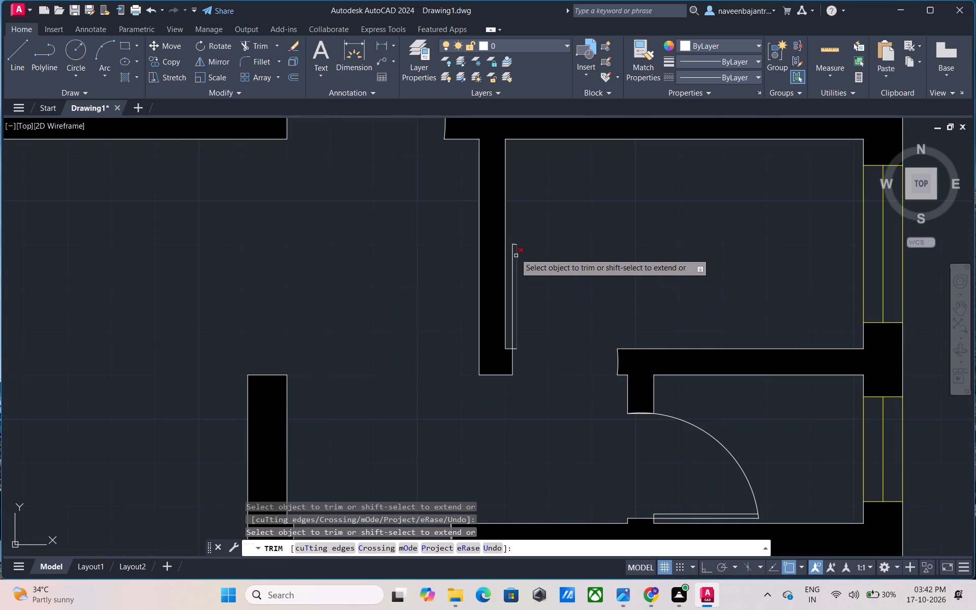
scroll(512, 241, "up", 4)
left_click(526, 263)
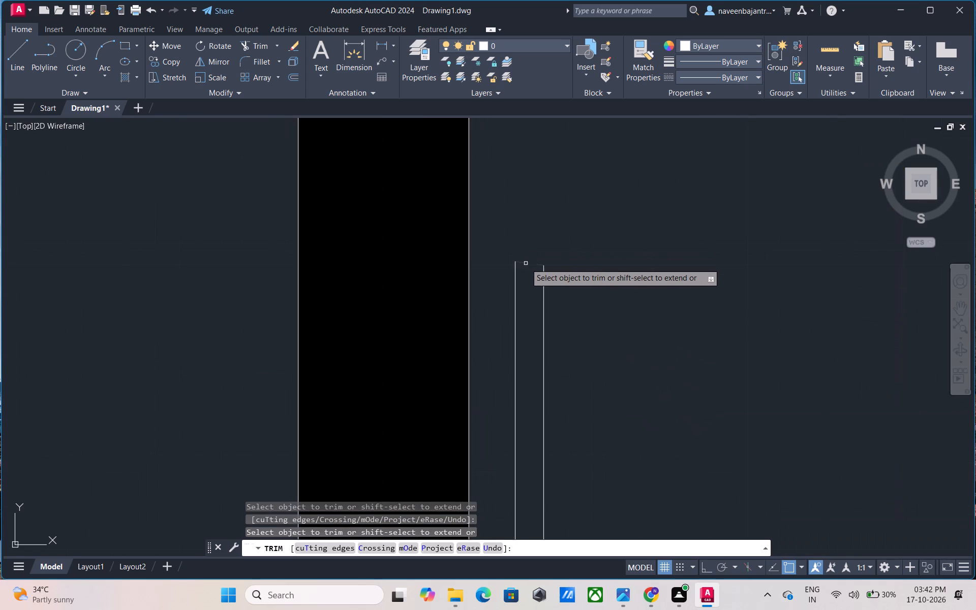
scroll(526, 263, "down", 2)
middle_click(577, 454)
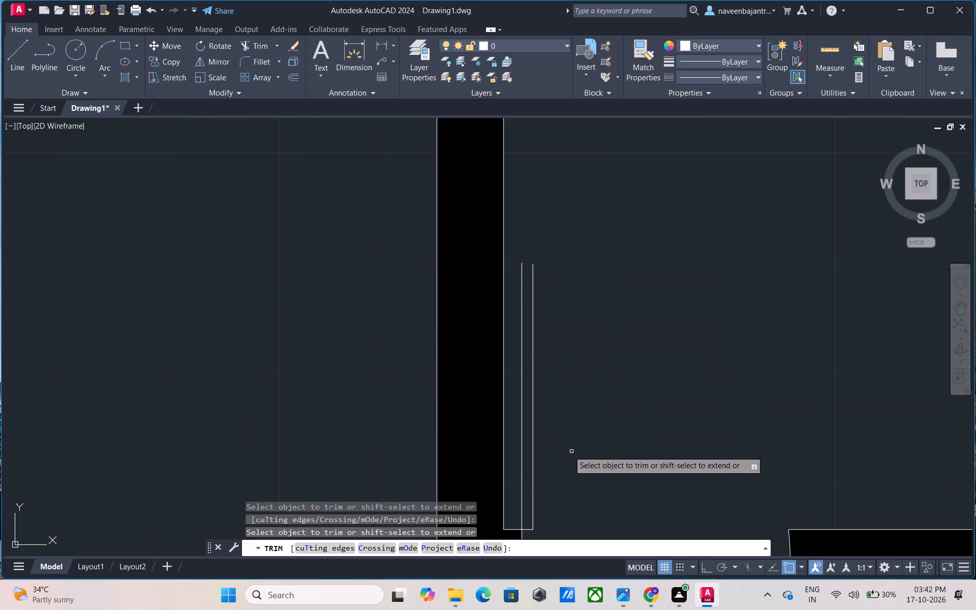
left_click(534, 457)
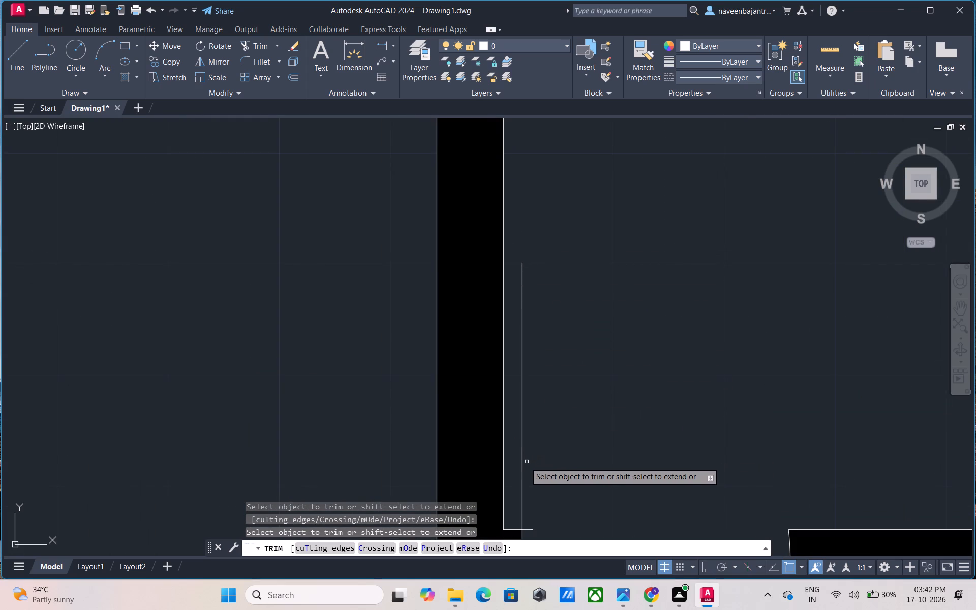
left_click(522, 465)
middle_click_drag(544, 477, 538, 425)
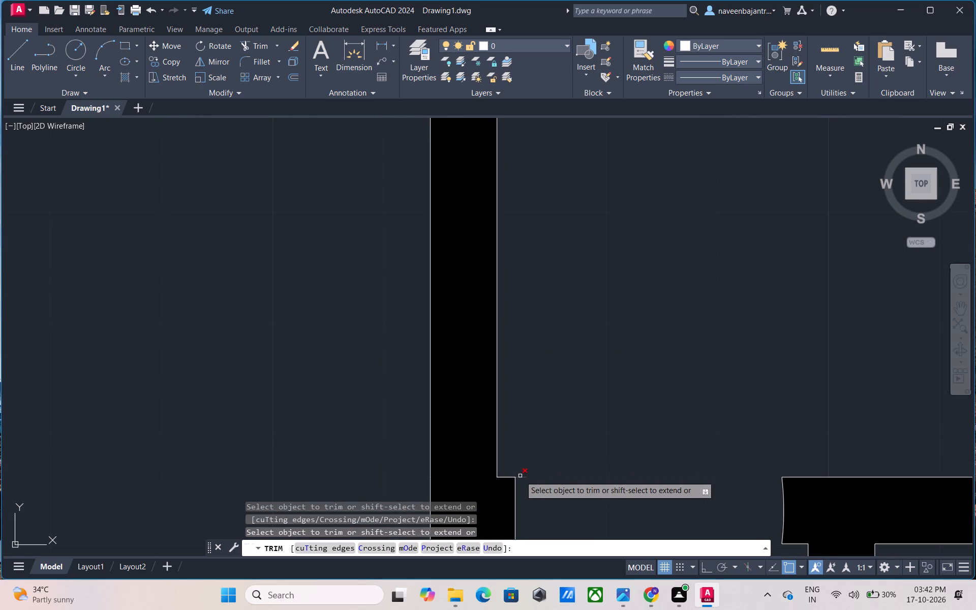
left_click(520, 476)
Trim the straight wall-end line and the door swing arc of the smaller east room just north of the southeast bedroom.
scroll(522, 476, "down", 3)
middle_click_drag(569, 489, 451, 314)
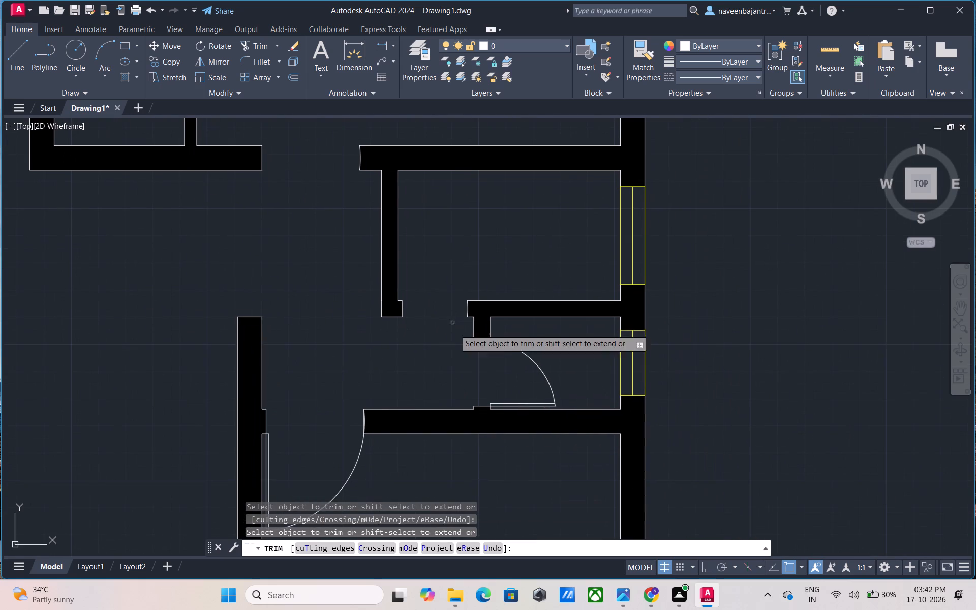
scroll(483, 331, "up", 4)
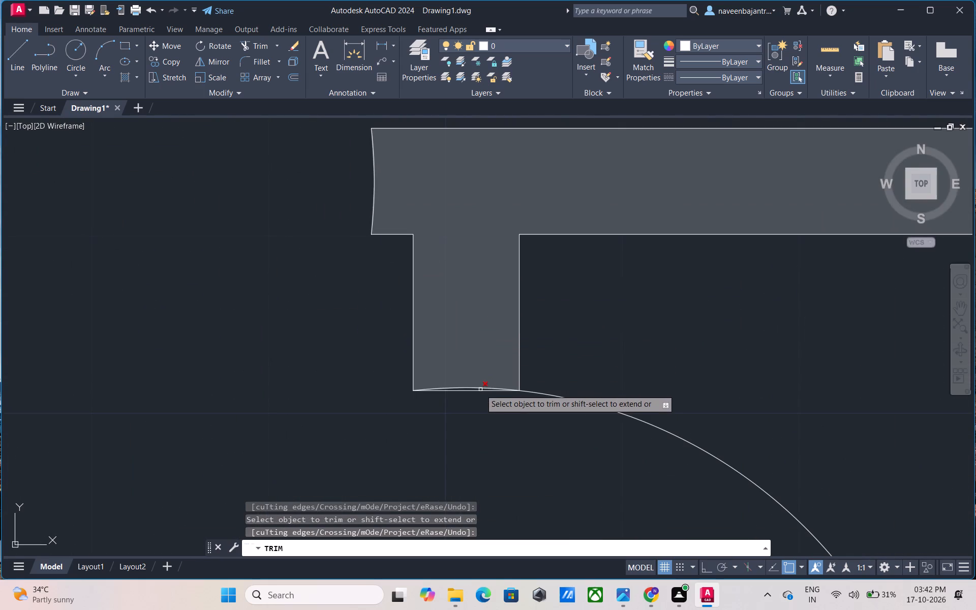
left_click(479, 392)
left_click(536, 394)
scroll(536, 394, "down", 3)
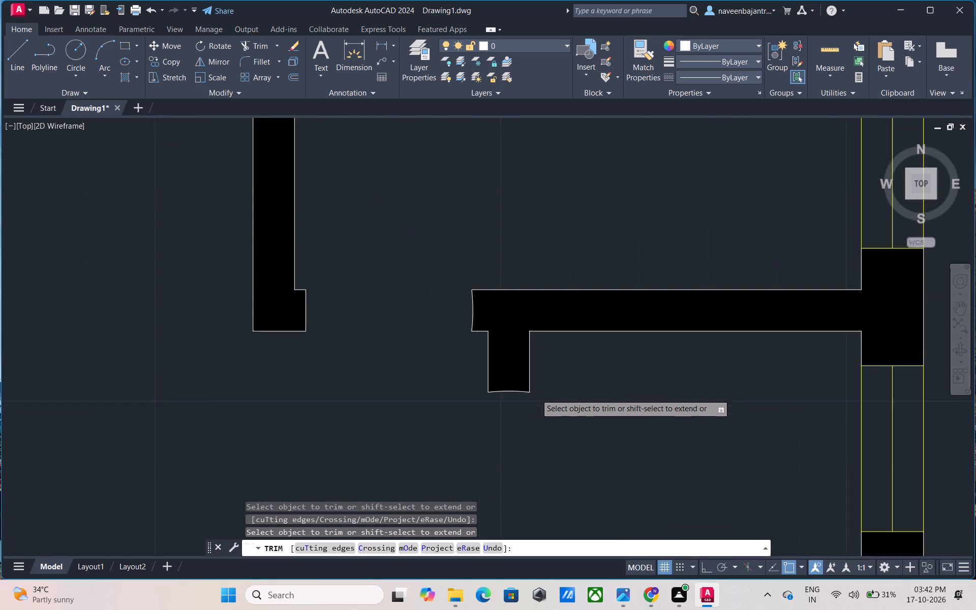
Trim away the remaining door leaf lines of the smaller east room just north of the southeast bedroom.
middle_click_drag(568, 445, 503, 328)
scroll(500, 375, "up", 1)
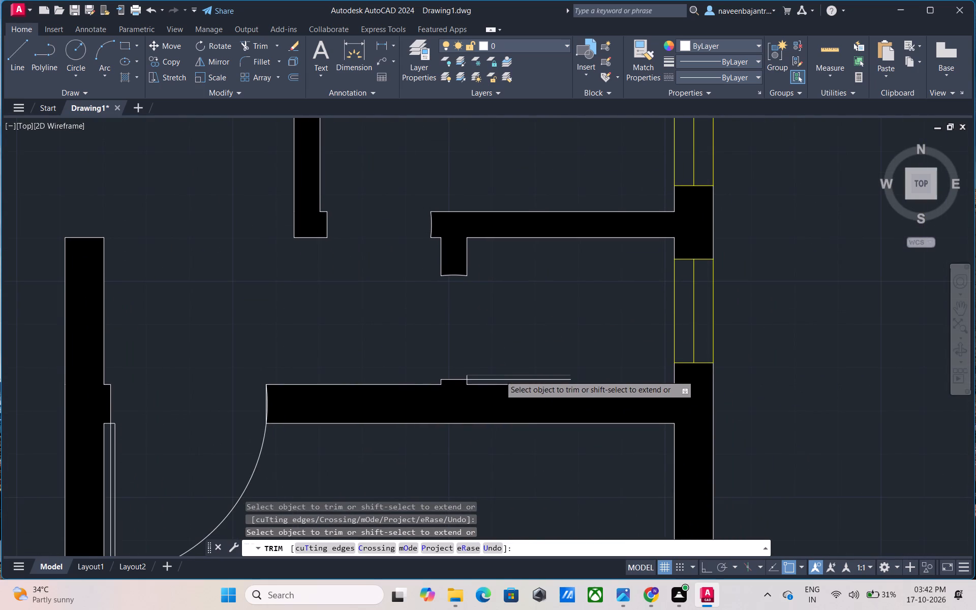
scroll(500, 375, "up", 2)
left_click(472, 396)
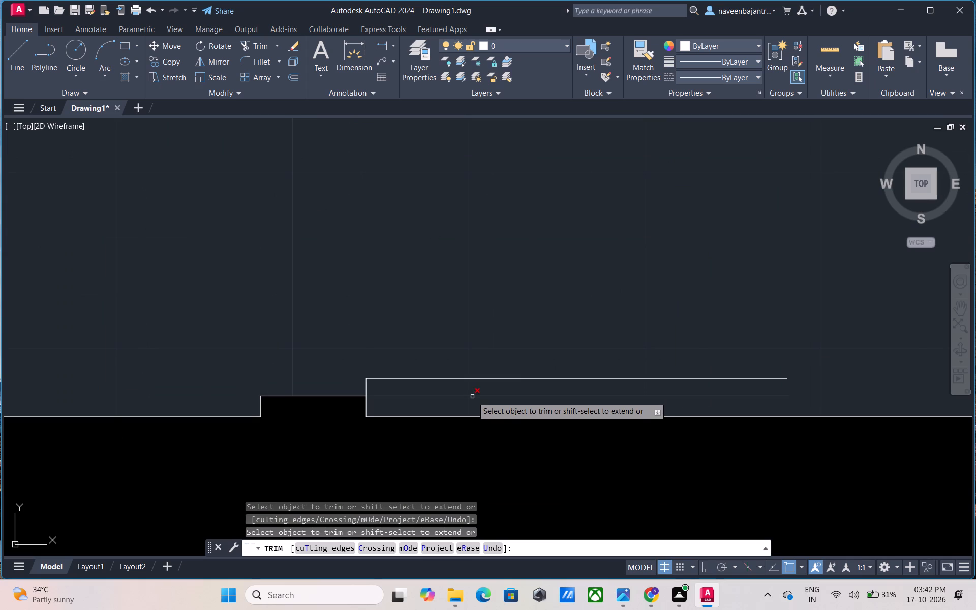
left_click(368, 386)
left_click(387, 379)
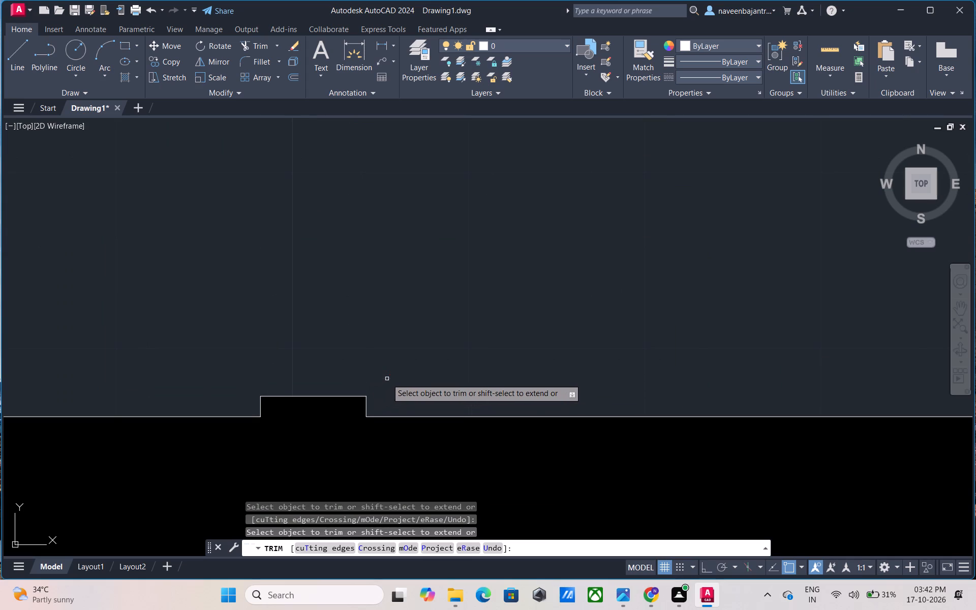
Trim away the southeast bedroom's door leaf and swing arc, plus the straight wall-end line at the east jamb.
scroll(387, 379, "down", 4)
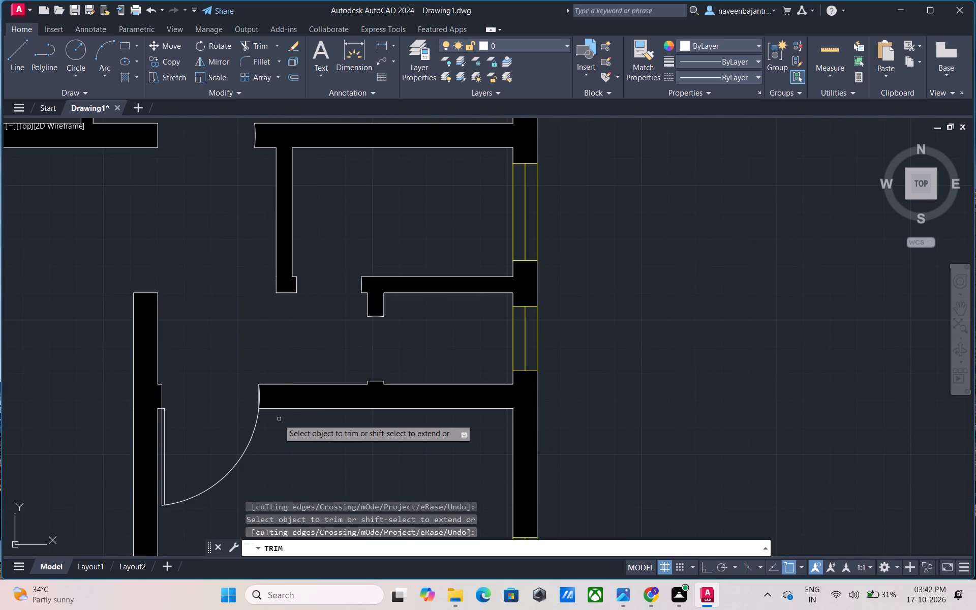
middle_click_drag(269, 419, 501, 349)
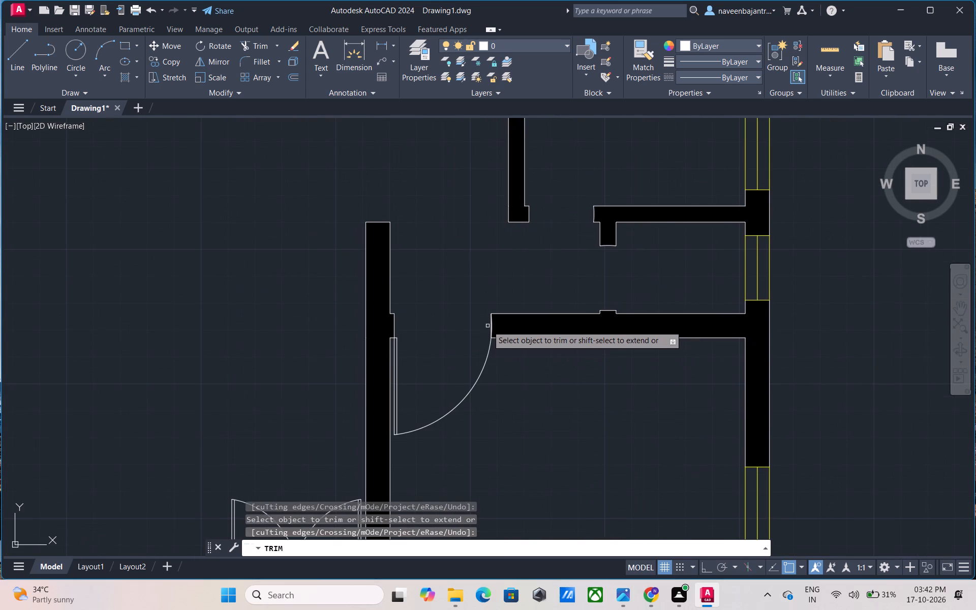
scroll(487, 326, "up", 4)
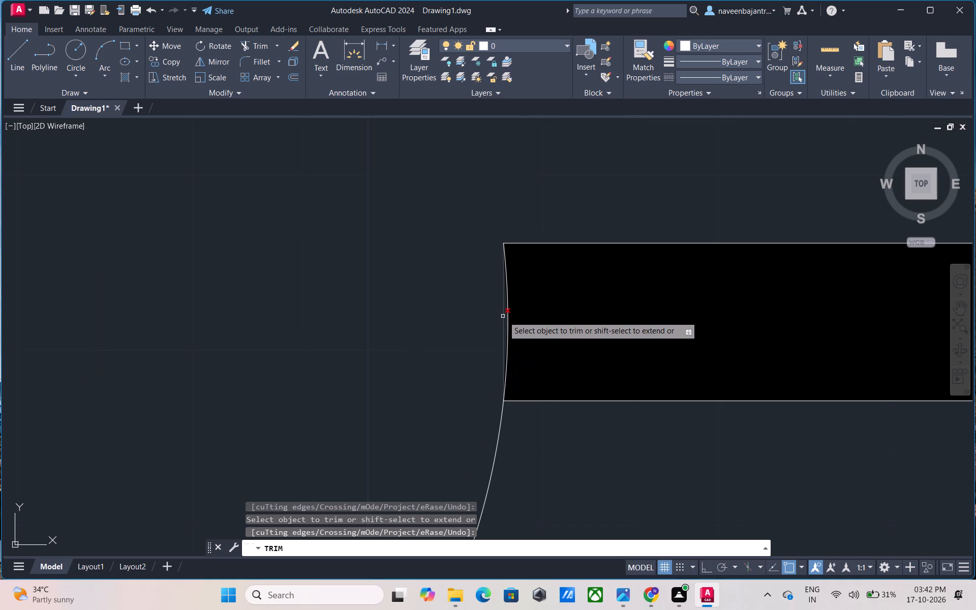
left_click(503, 316)
scroll(496, 403, "down", 2)
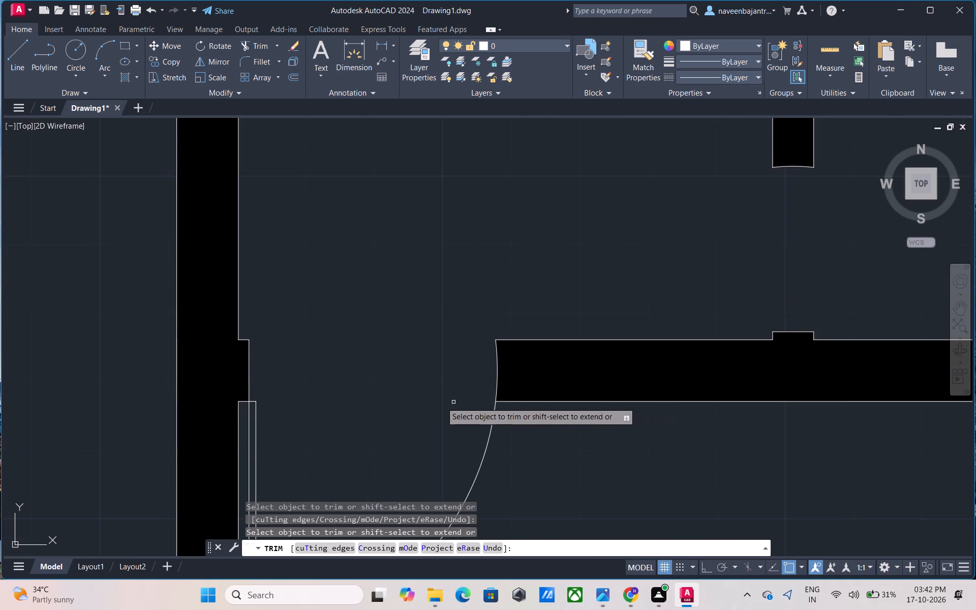
middle_click_drag(374, 416, 404, 215)
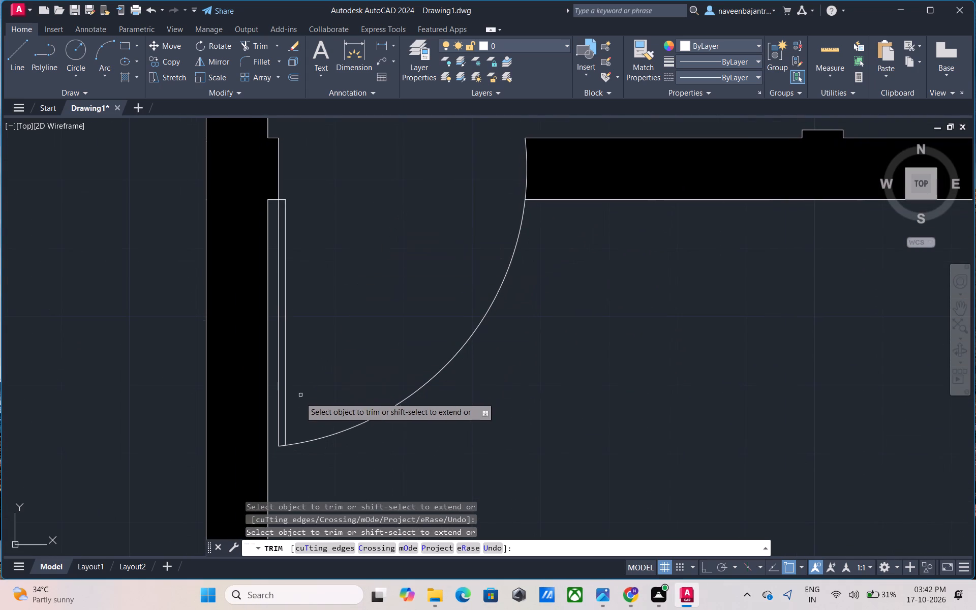
left_click(277, 421)
left_click(281, 445)
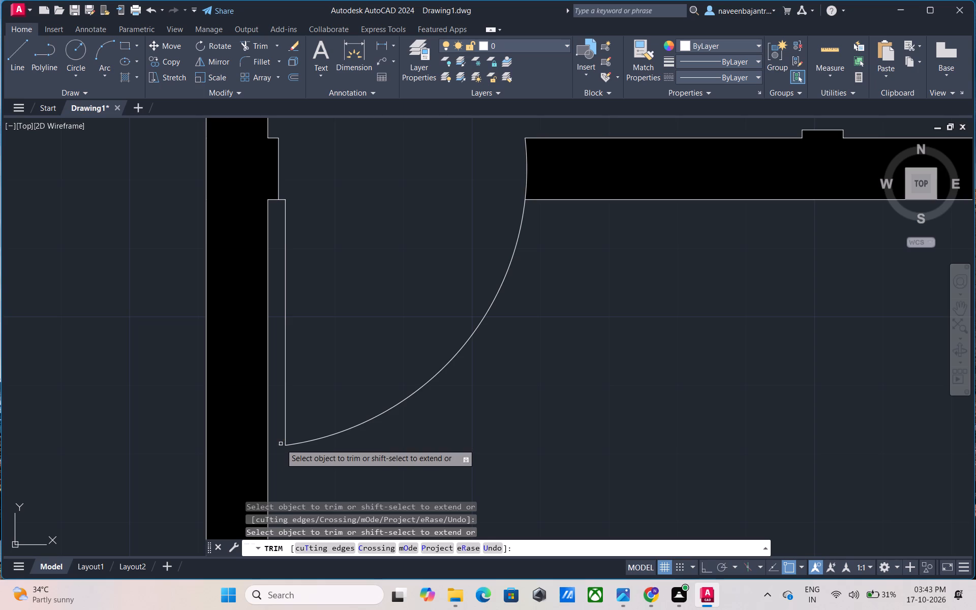
left_click(283, 200)
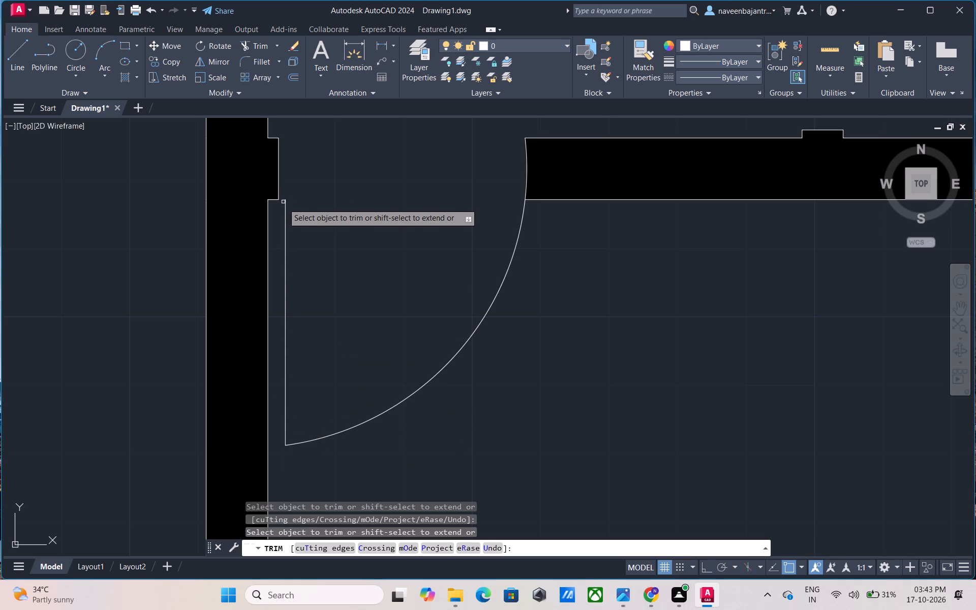
left_click(285, 212)
left_click(462, 345)
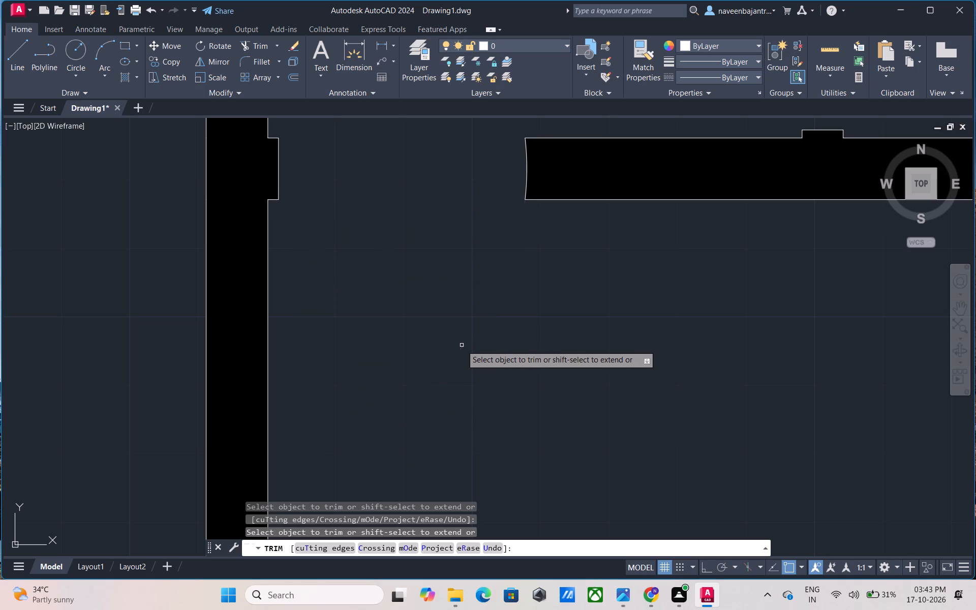
Trim the outer leaf lines of the double entrance door by the porch and the short arc ends beside them.
scroll(525, 181, "up", 1)
scroll(525, 184, "down", 1)
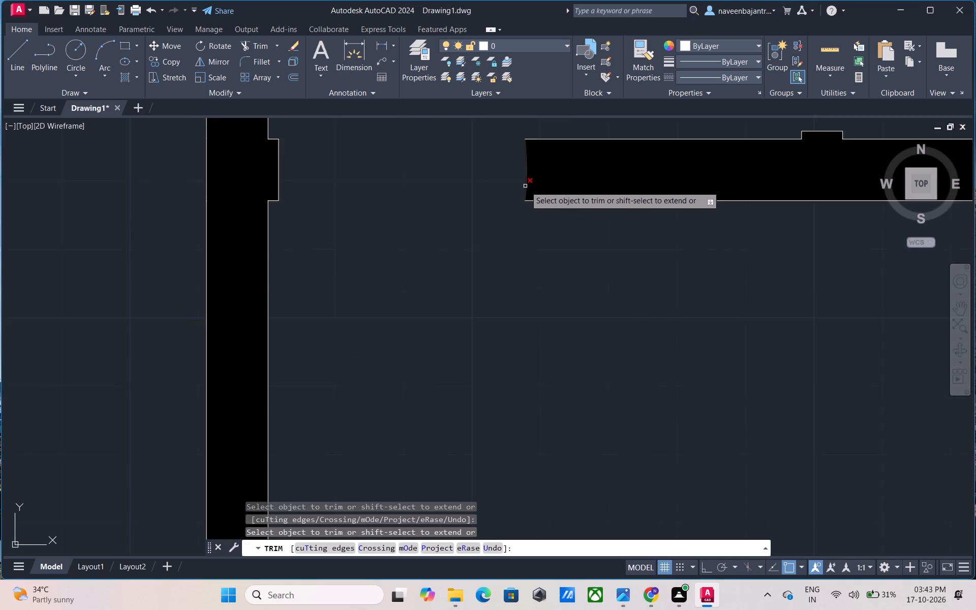
scroll(525, 186, "down", 2)
scroll(505, 313, "down", 1)
middle_click_drag(505, 313, 534, 236)
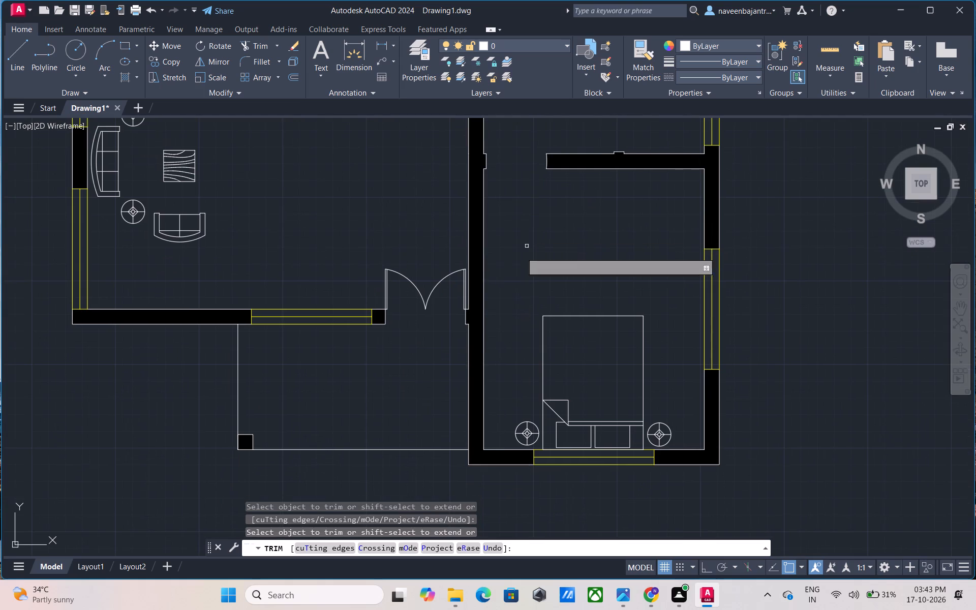
scroll(419, 295, "up", 4)
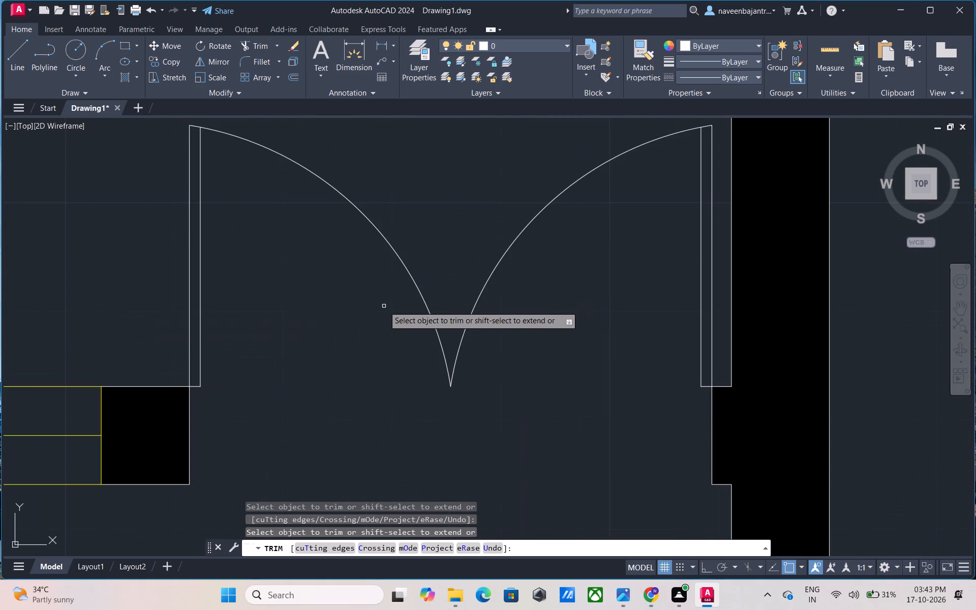
scroll(380, 308, "down", 1)
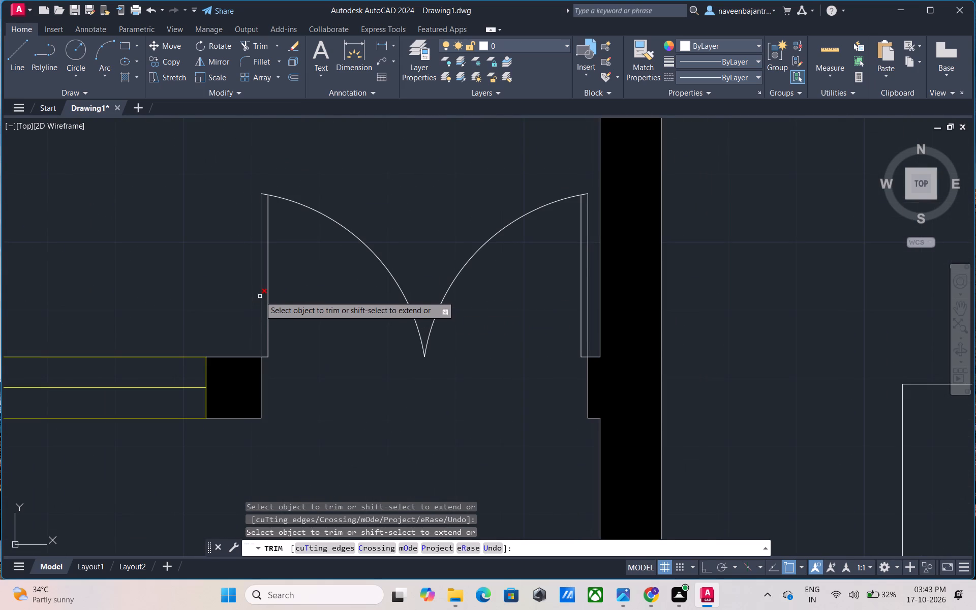
left_click(260, 296)
left_click(261, 195)
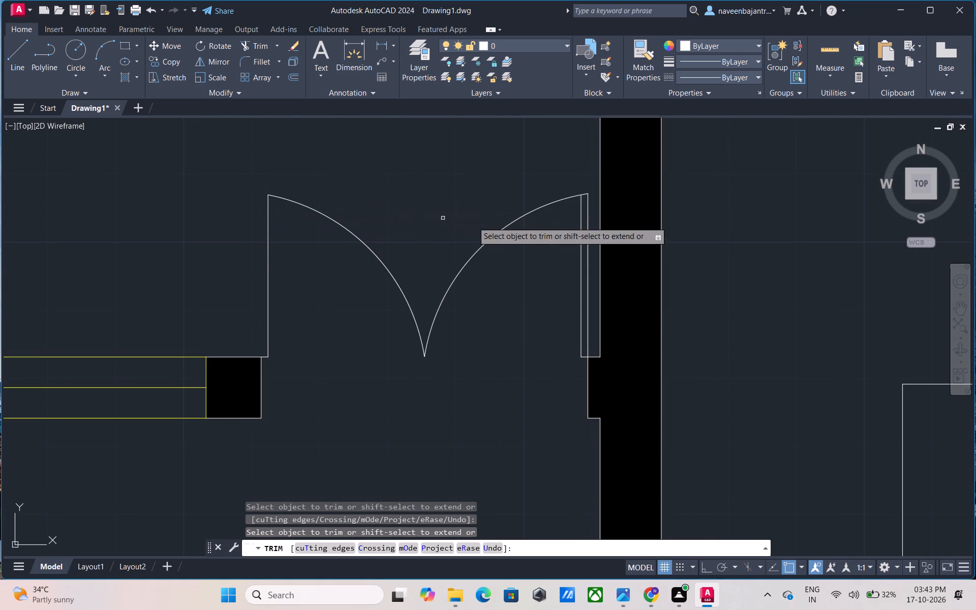
left_click(589, 234)
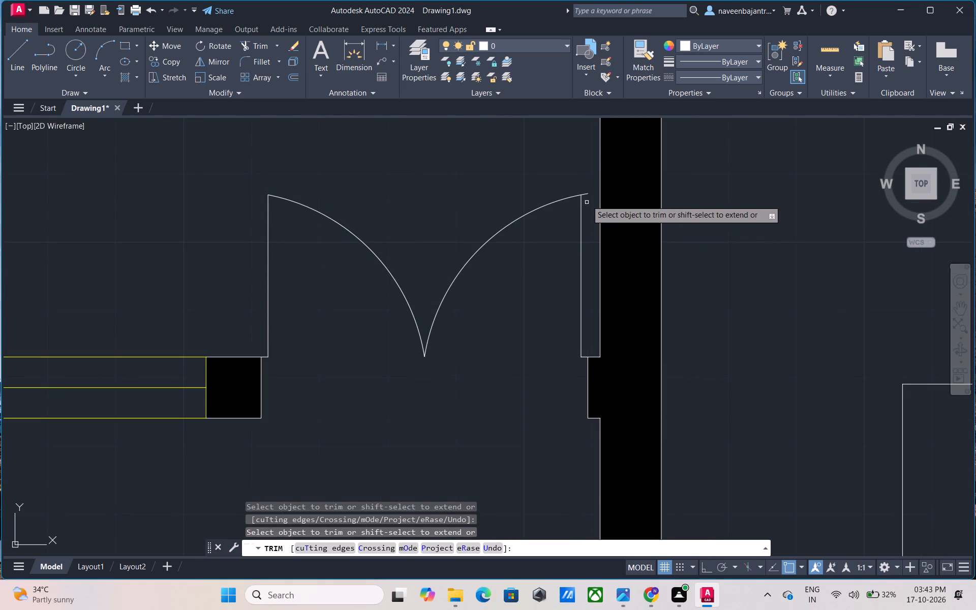
left_click(587, 194)
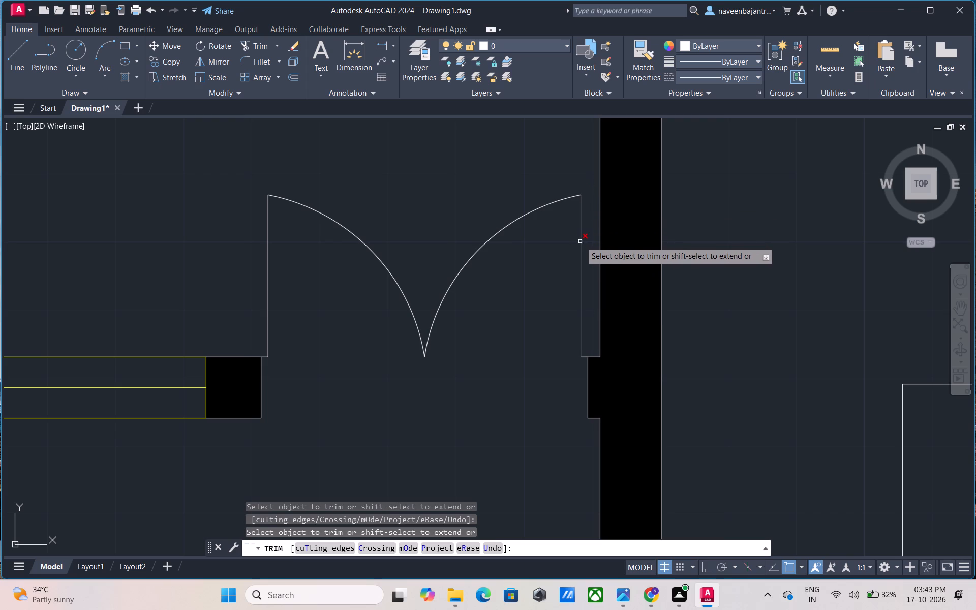
Trim the double entrance door's inner leaf lines, both swing arcs and the short line stubs at the two jambs.
left_click(581, 242)
left_click(485, 245)
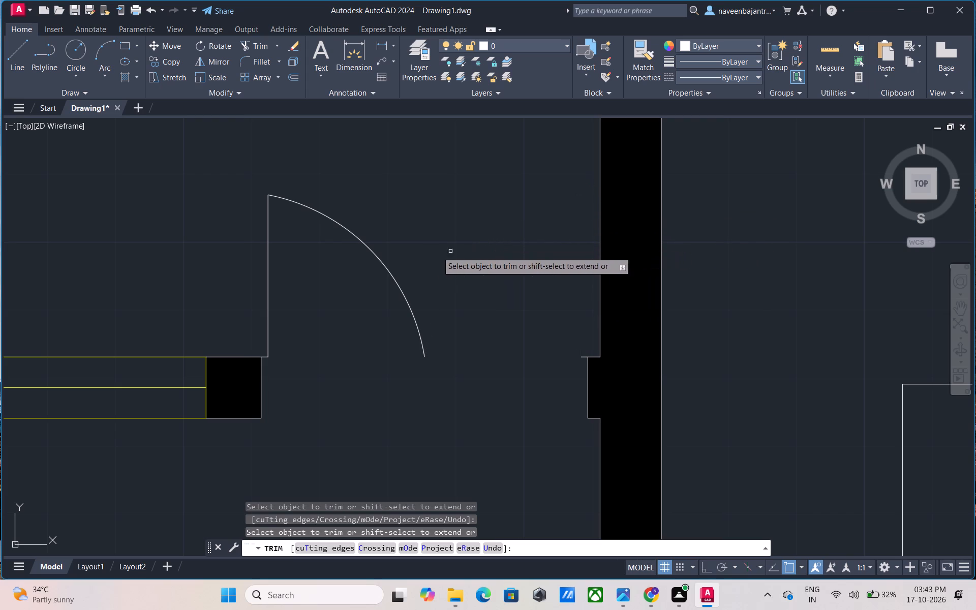
left_click(369, 247)
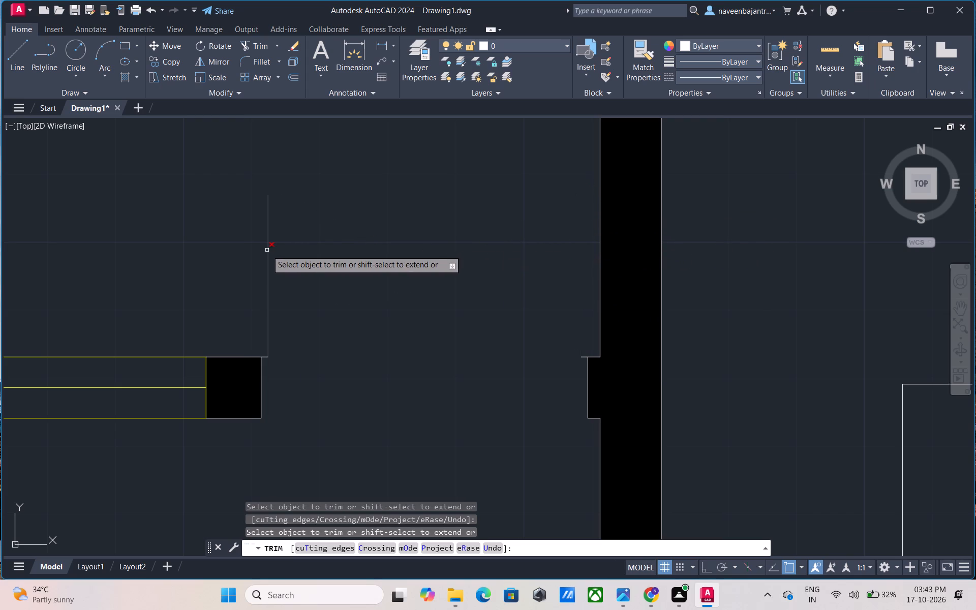
left_click(267, 250)
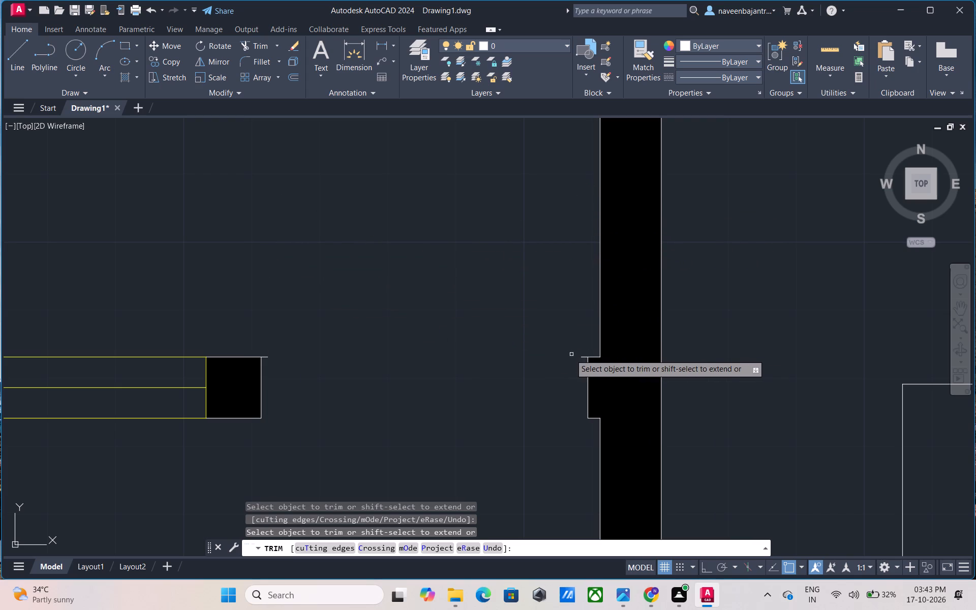
left_click(582, 356)
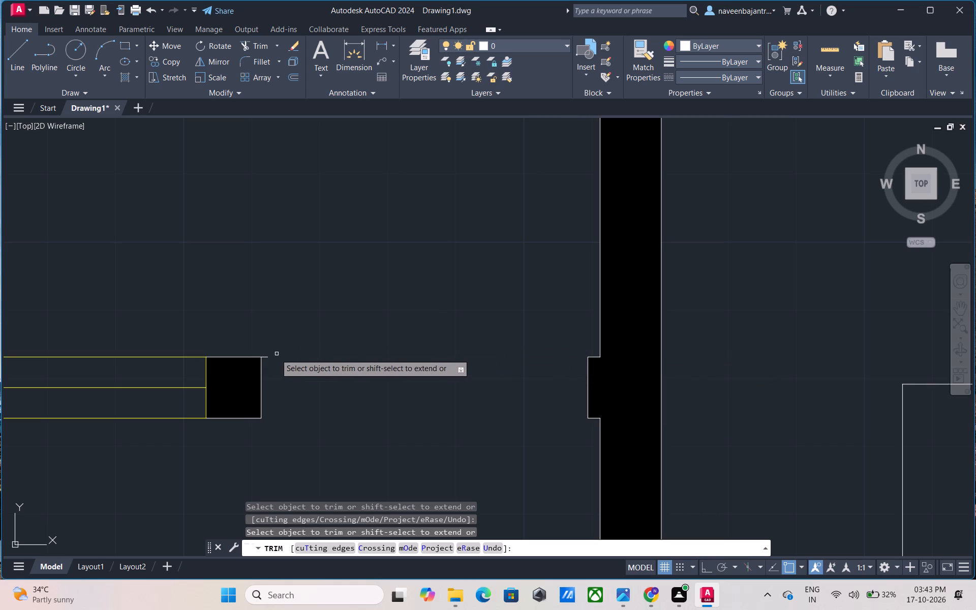
left_click(264, 356)
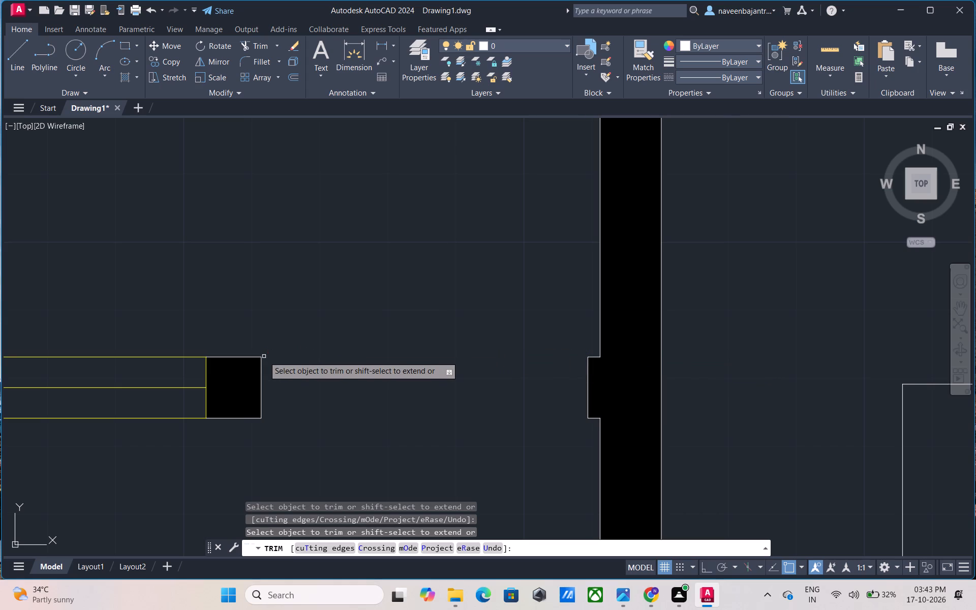
Trim the leftover counter line beside the kitchen sink and the straight wall-end line at the kitchen door's west jamb.
scroll(264, 356, "down", 6)
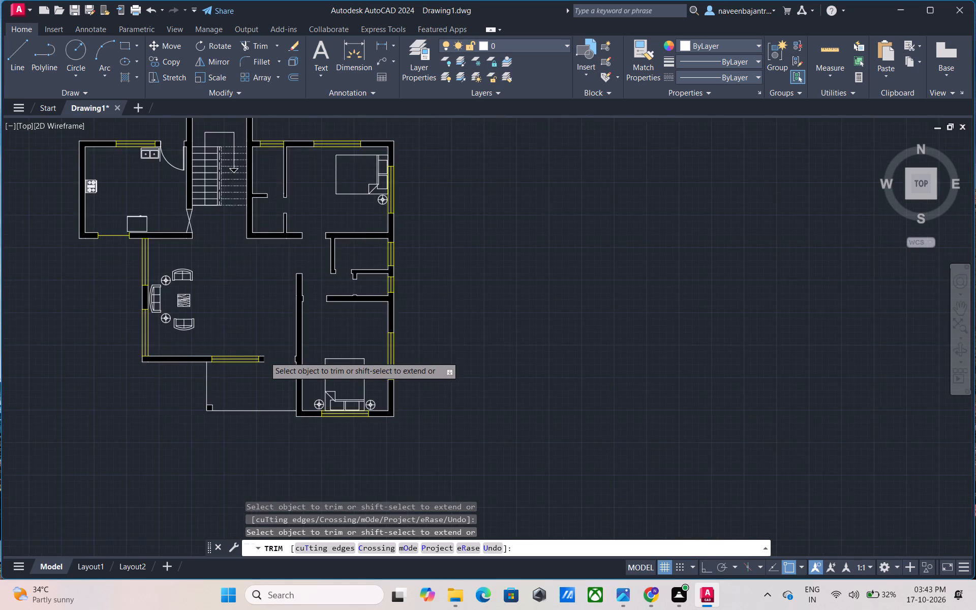
scroll(198, 228, "up", 6)
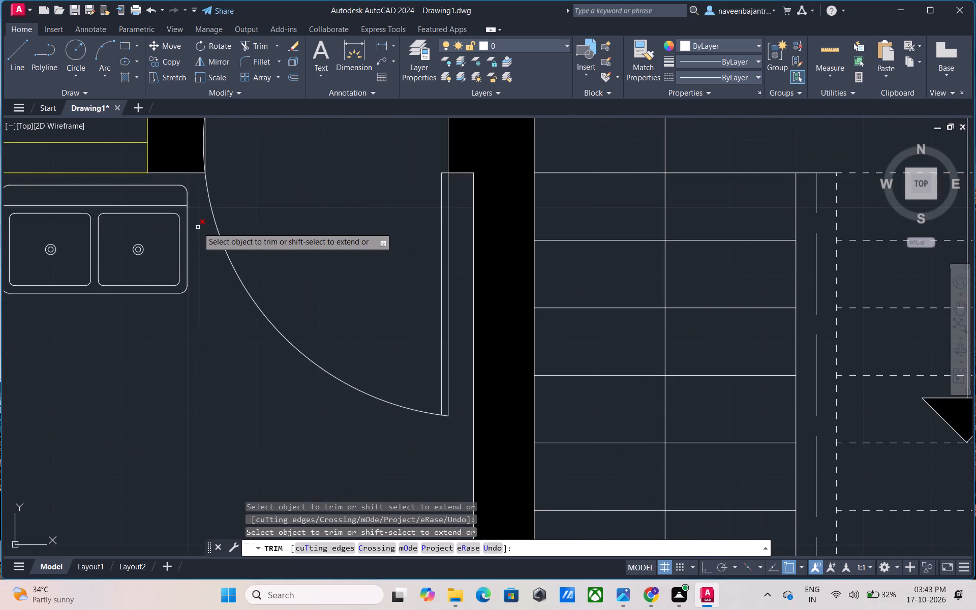
middle_click_drag(198, 227, 213, 313)
scroll(227, 226, "up", 1)
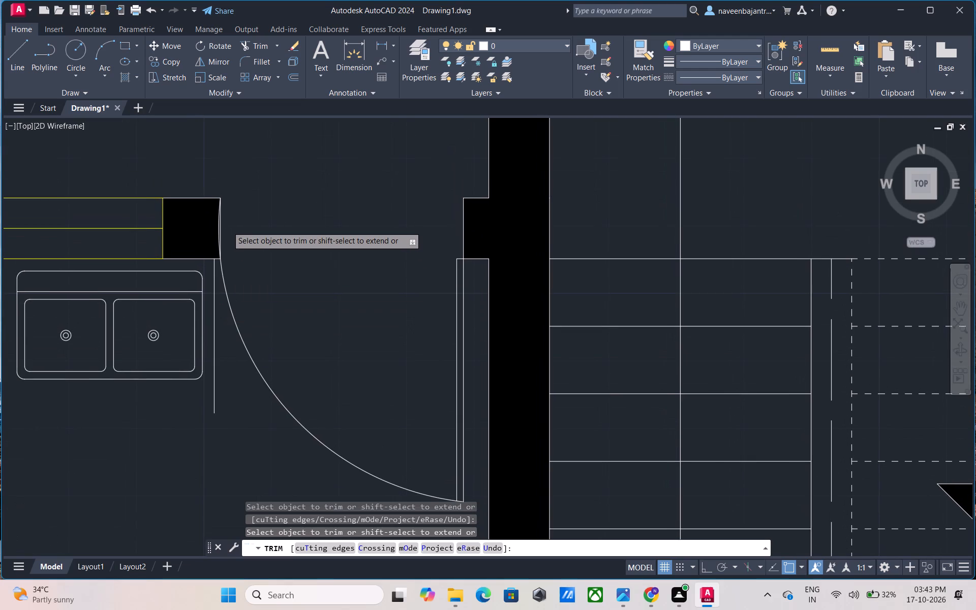
left_click(206, 313)
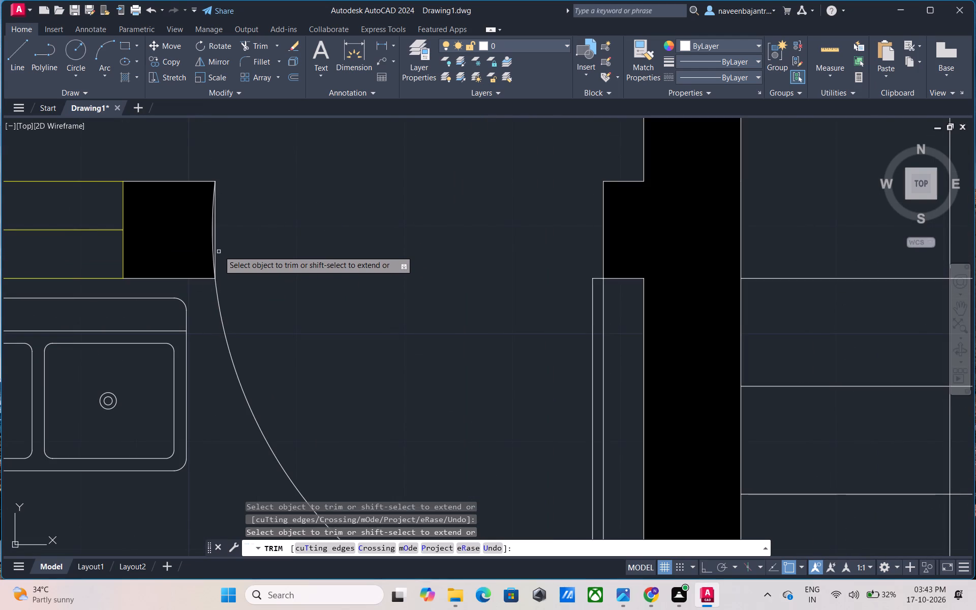
left_click(217, 242)
Trim away the kitchen's north door leaf lines, jamb stub and swing arc, then end the Trim command.
scroll(216, 249, "down", 2)
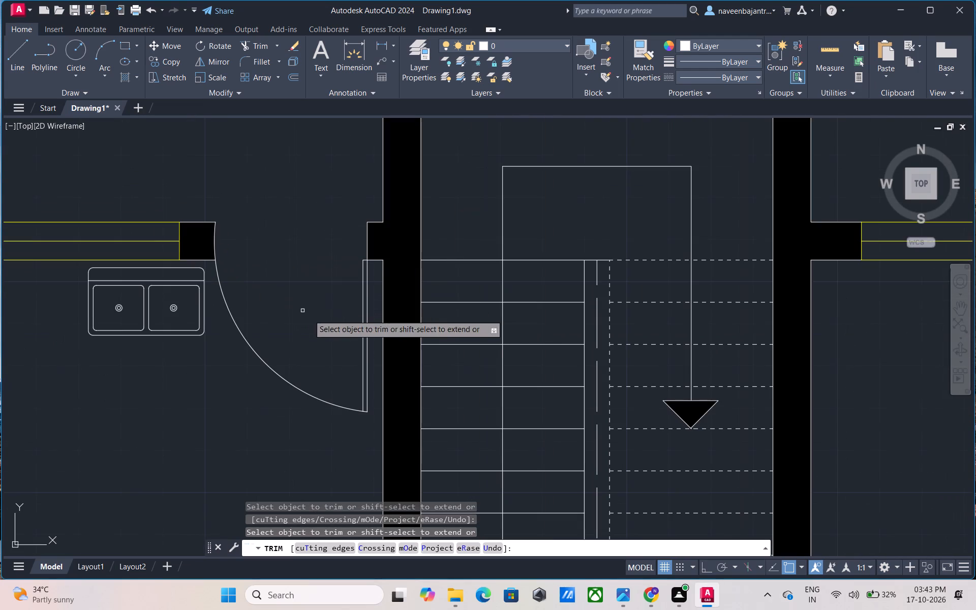
left_click(368, 333)
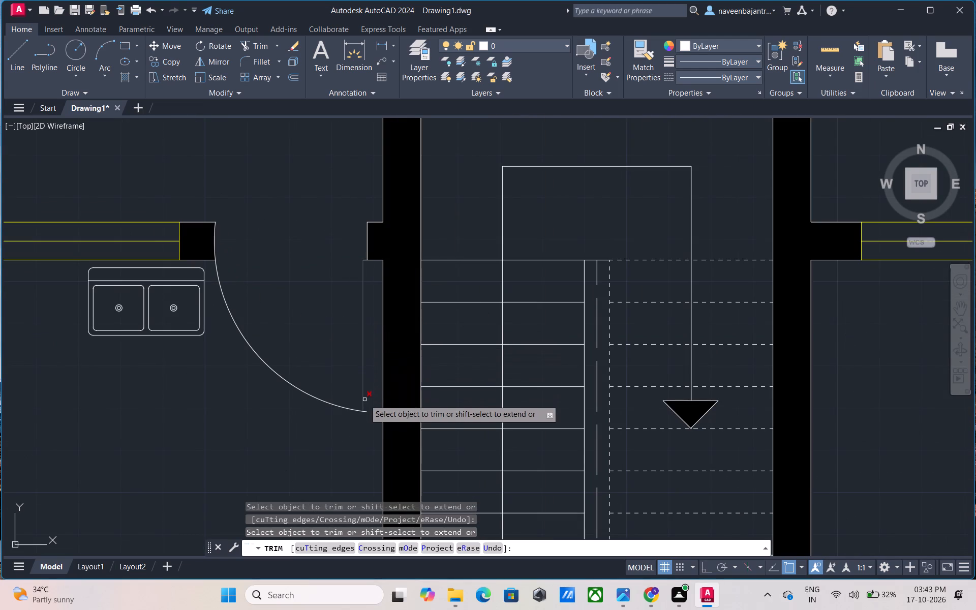
left_click(366, 410)
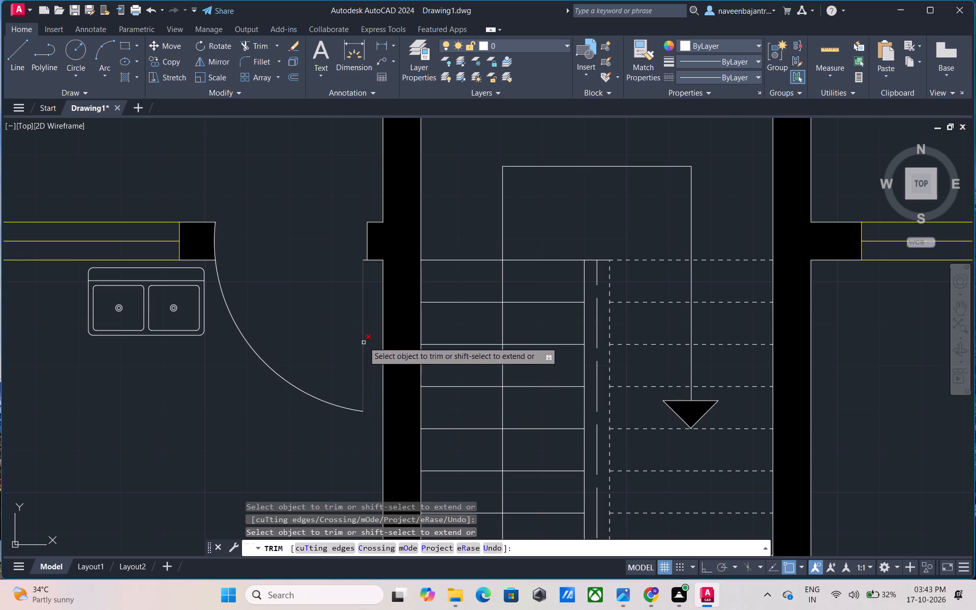
left_click_drag(361, 313, 361, 306)
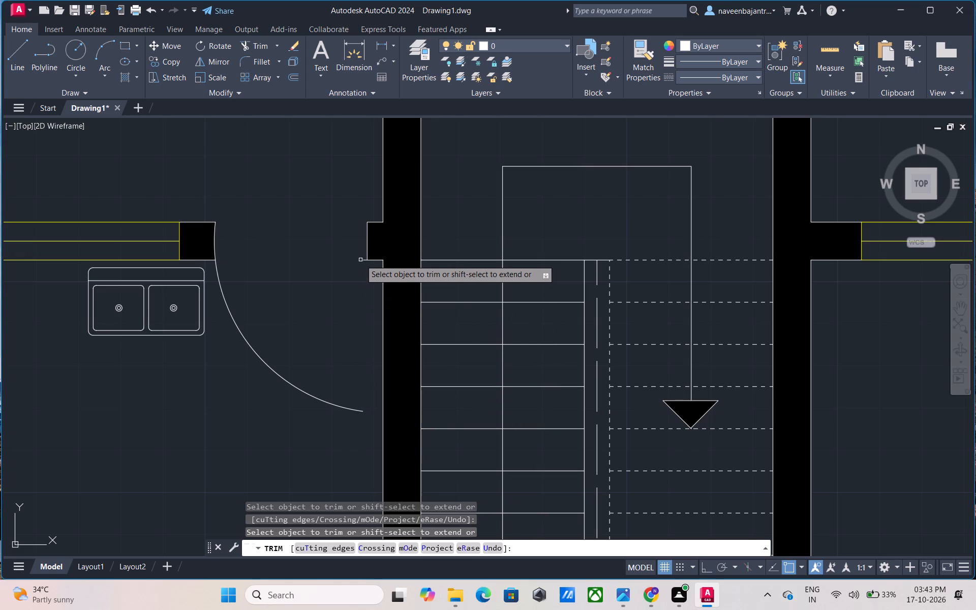
left_click(361, 261)
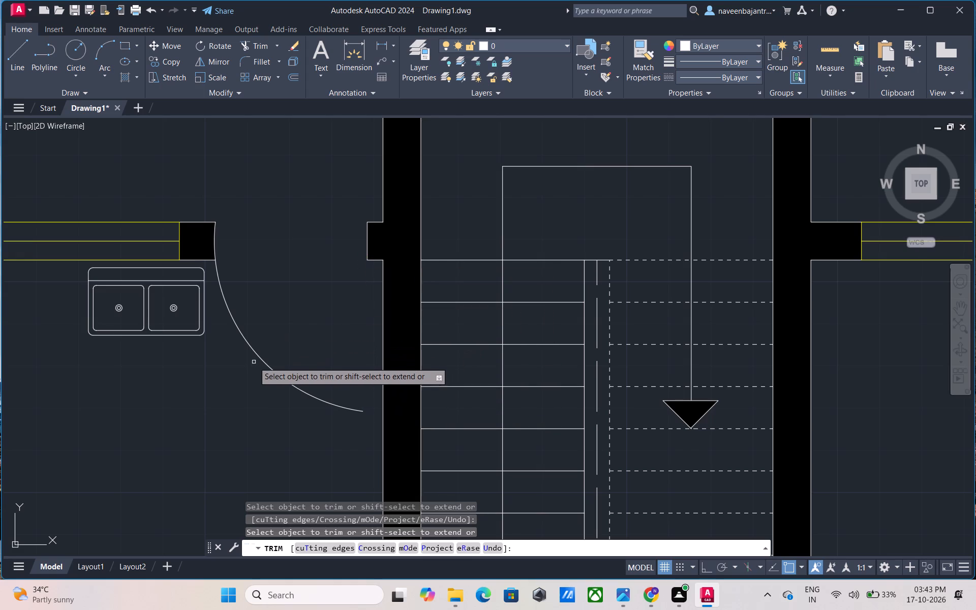
left_click(256, 355)
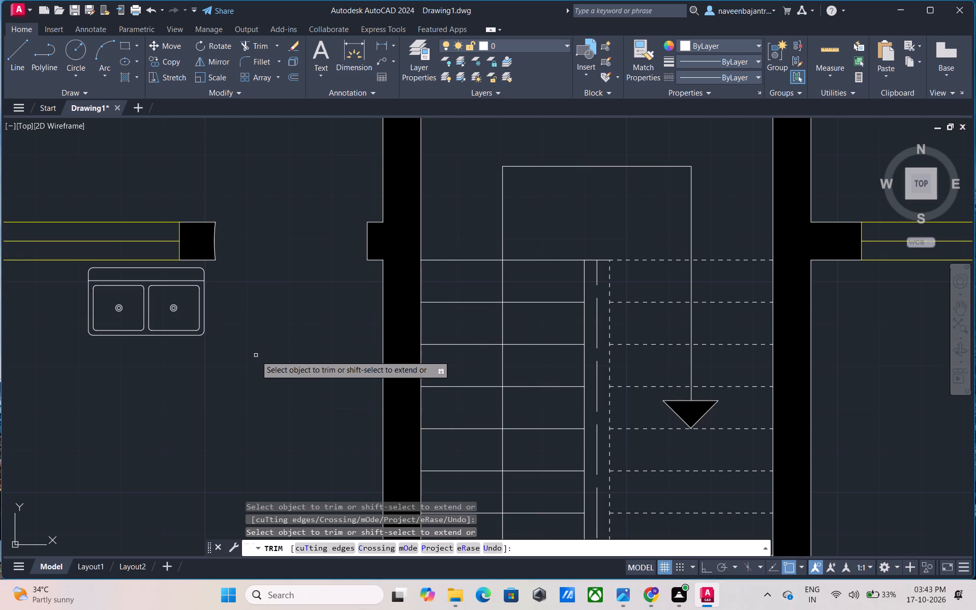
scroll(256, 355, "down", 3)
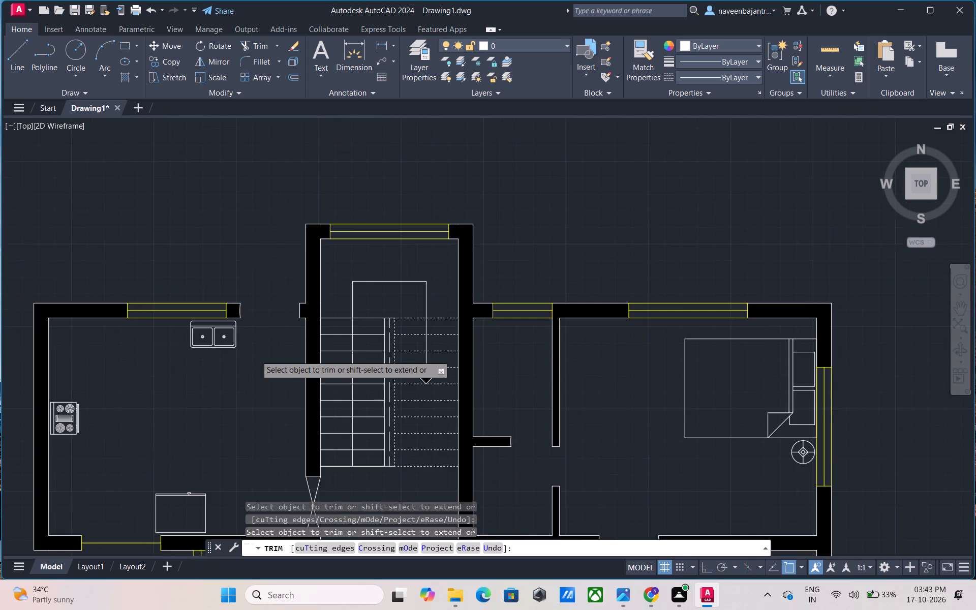
scroll(256, 355, "down", 1)
middle_click_drag(257, 374, 255, 310)
key("Escape")
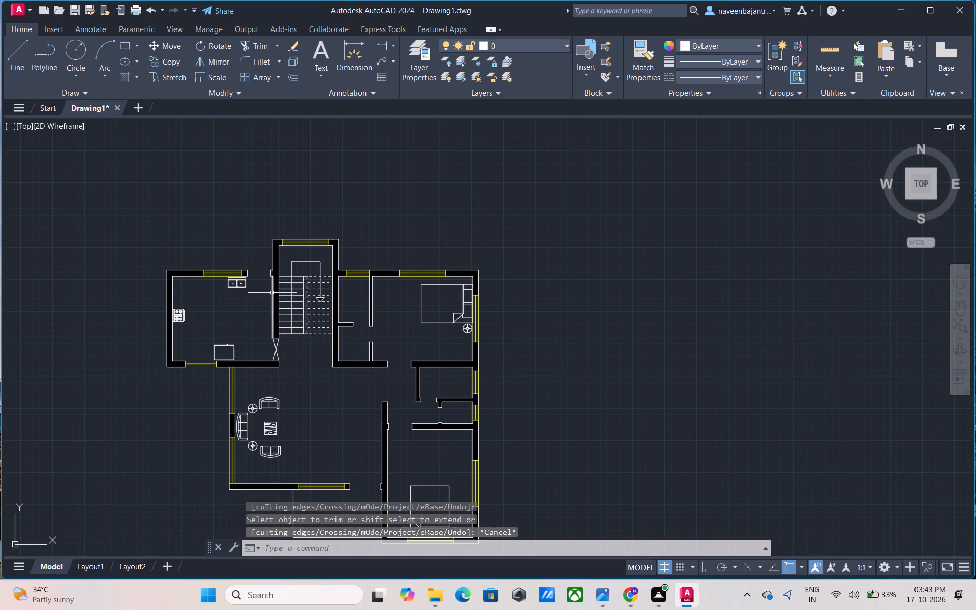
Erase the solid black wall hatches from both the northern and southern parts of the copied floor plan.
left_click(276, 280)
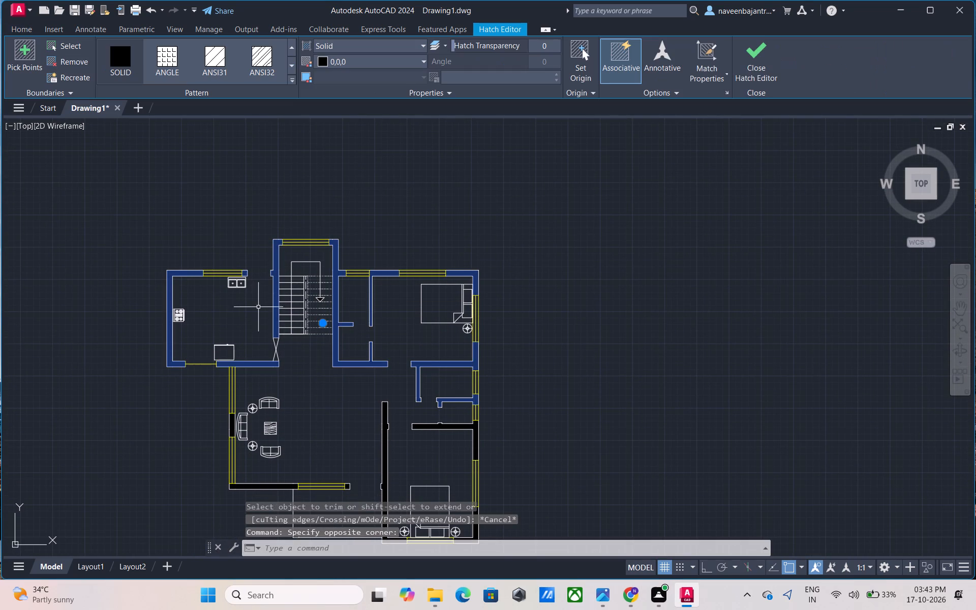
key("Delete")
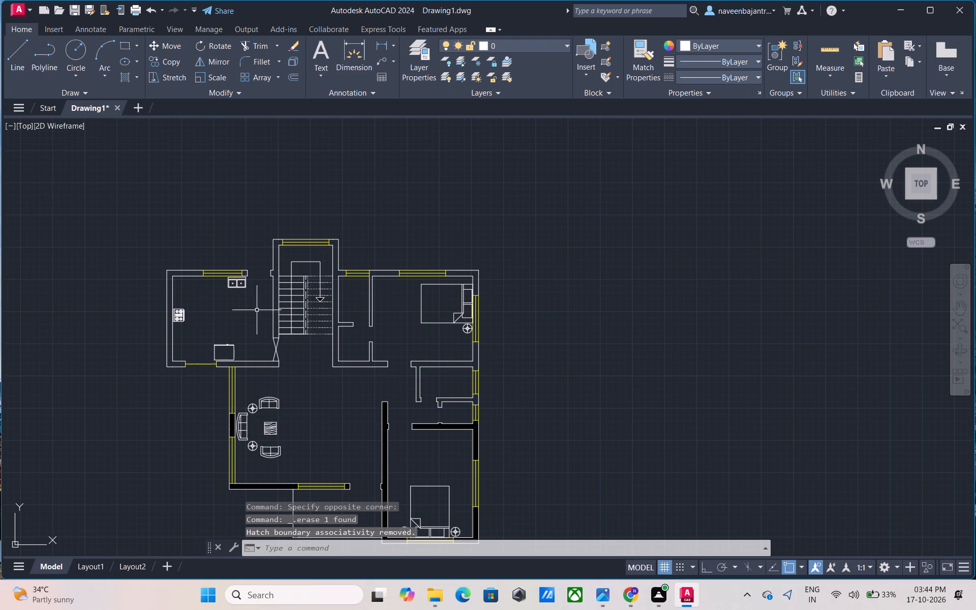
middle_click_drag(322, 373, 293, 307)
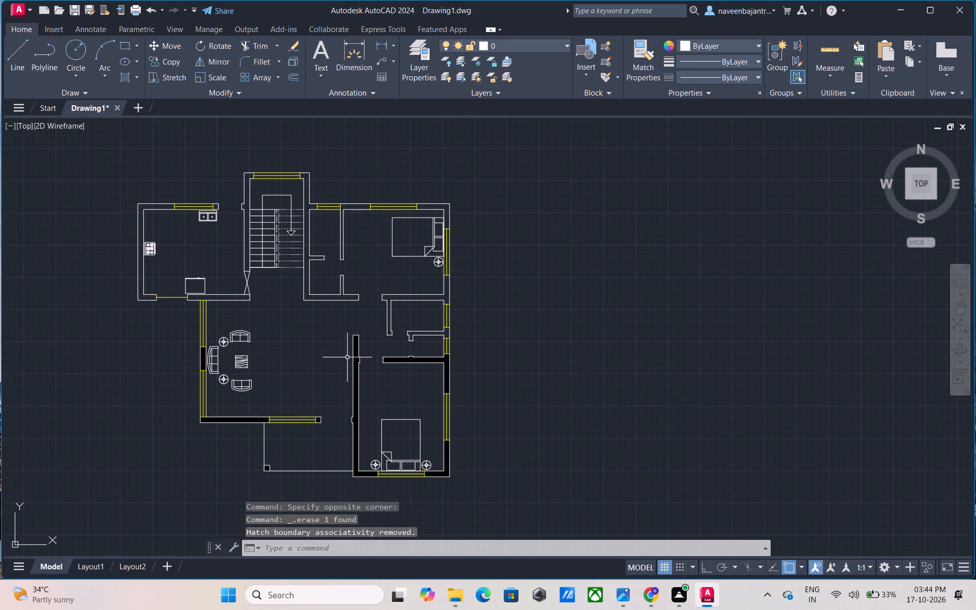
left_click(355, 369)
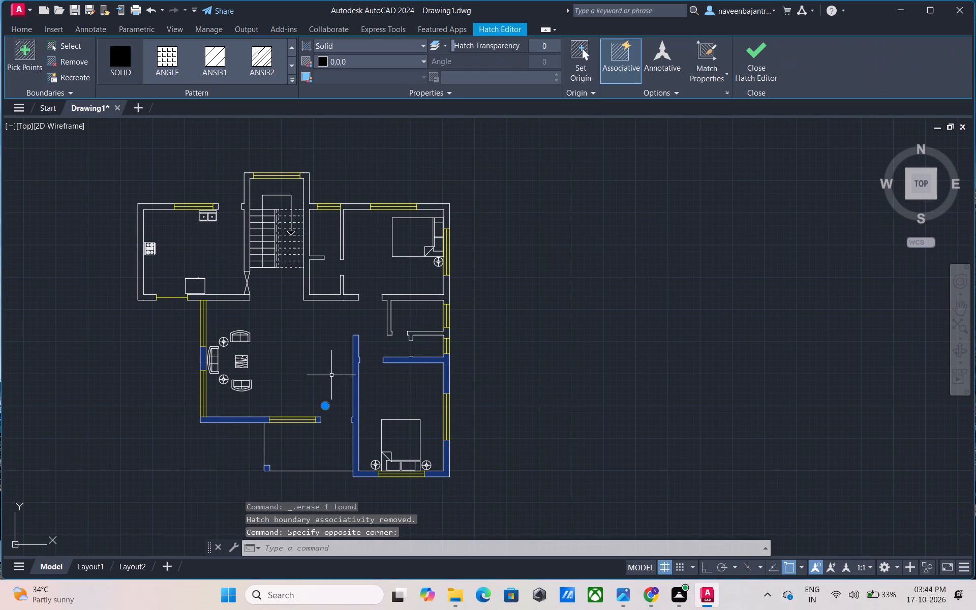
key("Delete")
key("Escape")
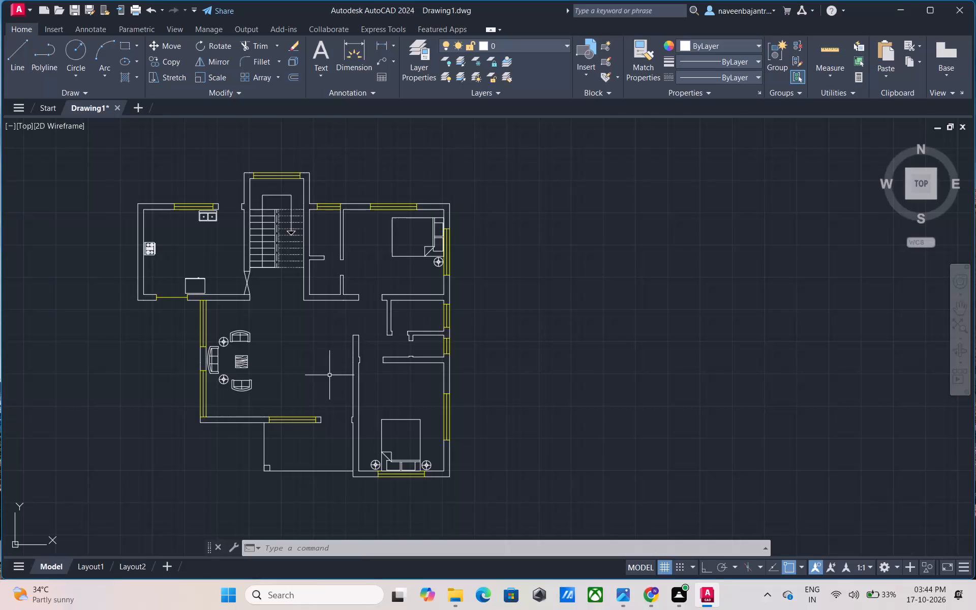
key("Escape")
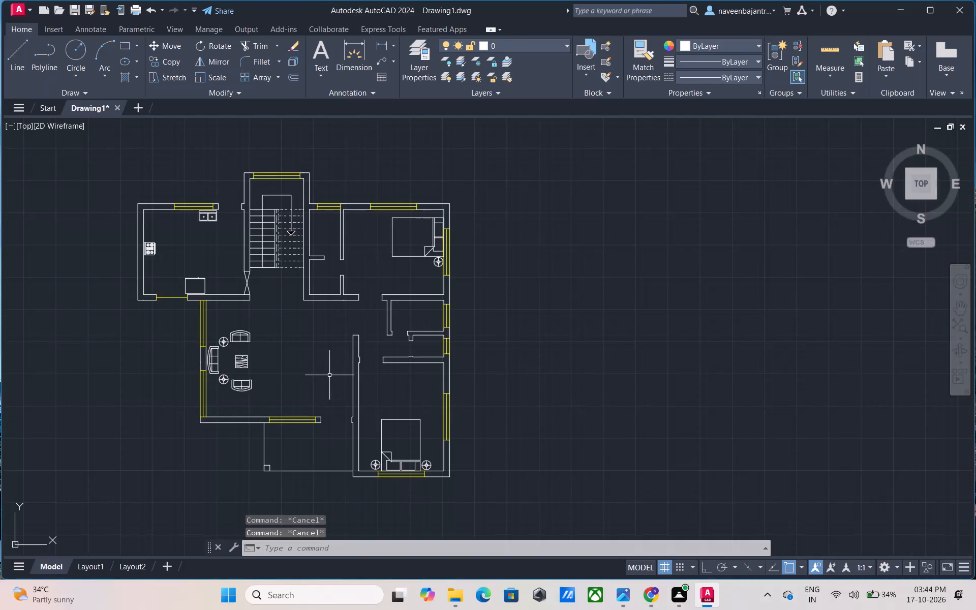
Trim away the yellow line spanning the opening in the kitchen's south wall.
type("TR")
key("space")
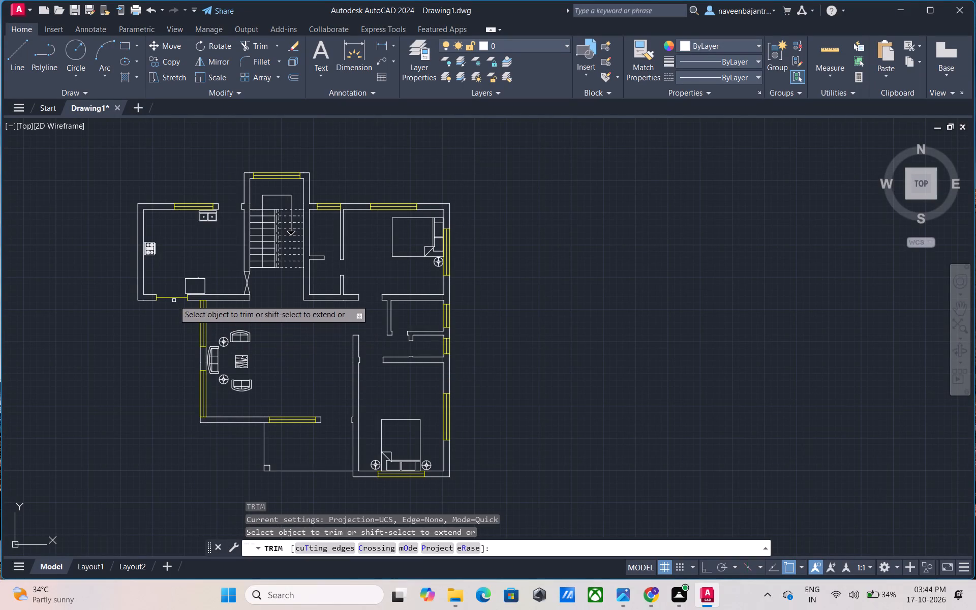
left_click(174, 298)
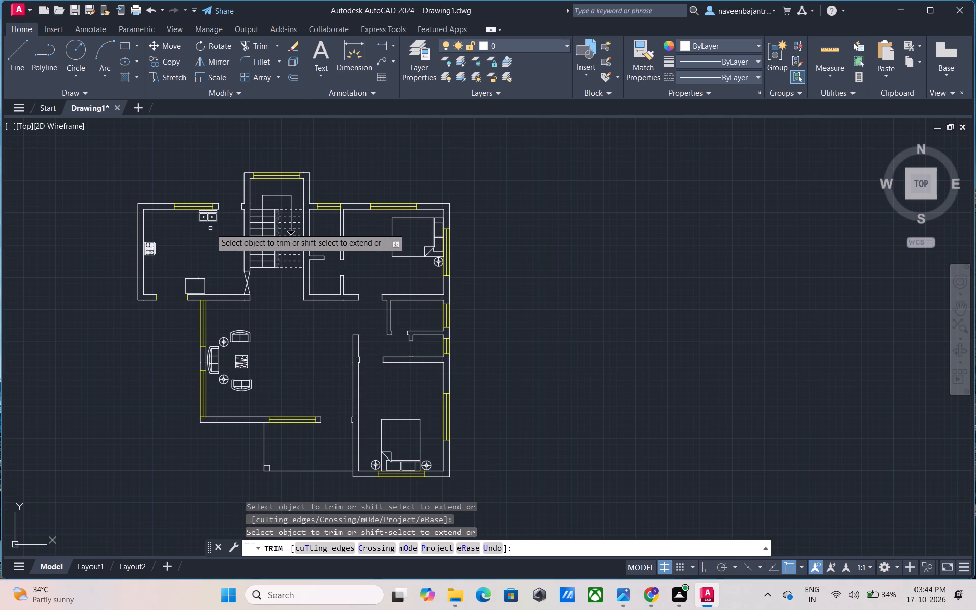
key("Escape")
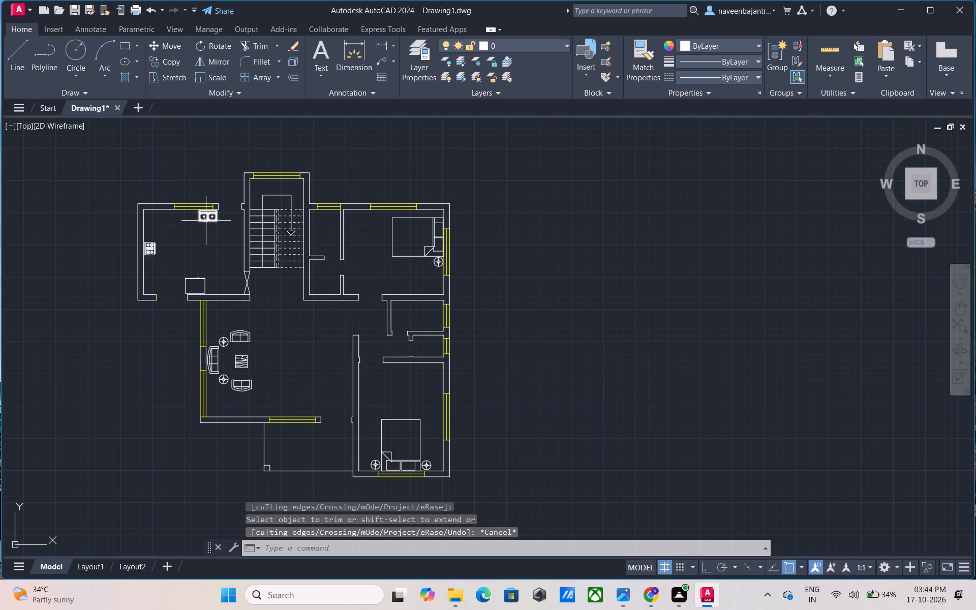
Erase the kitchen fixtures: the double sink, the rectangular appliance by the south wall and the four-burner stove.
left_click(206, 221)
key("Delete")
left_click(194, 278)
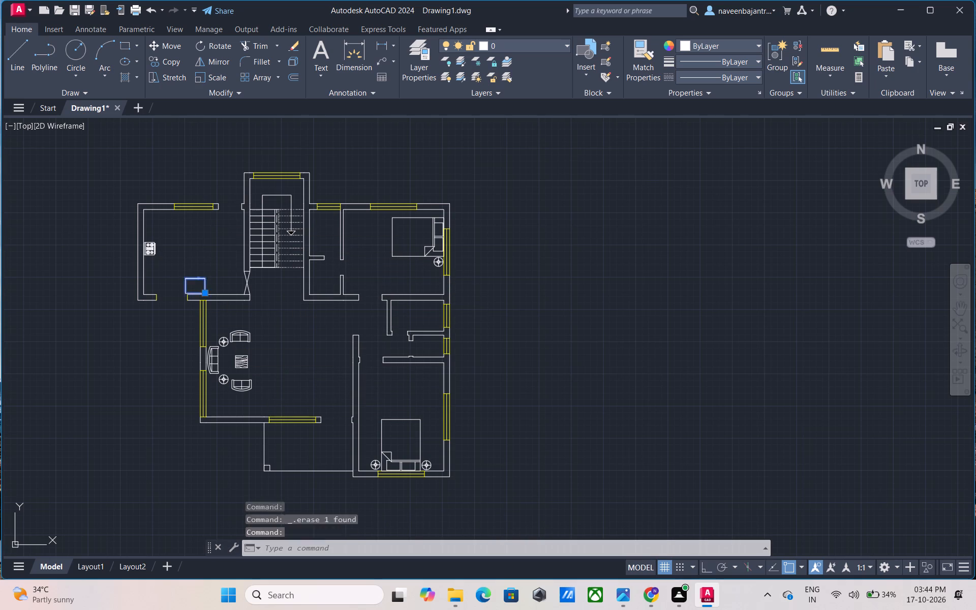
key("Delete")
left_click(149, 250)
key("Delete")
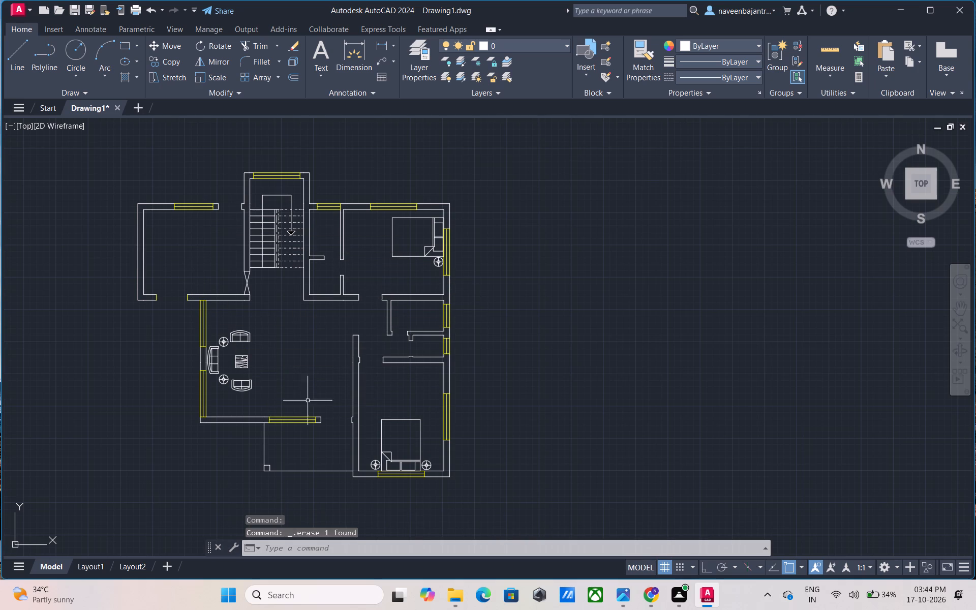
Erase the bed in the south bedroom.
left_click(382, 419)
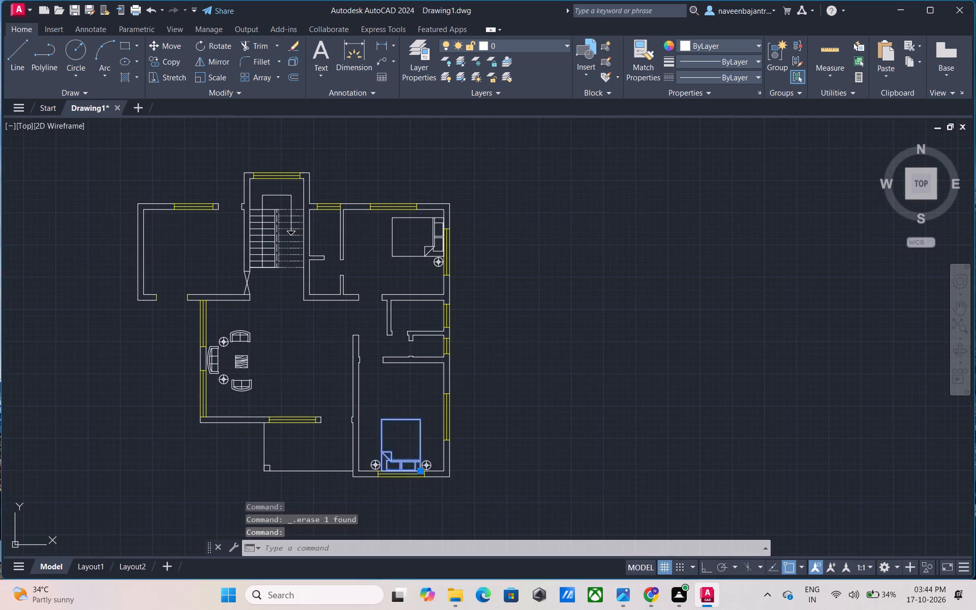
key("Delete")
Erase the living room furniture: the centre table, all three sofas and the two round side tables.
left_click(241, 368)
key("Delete")
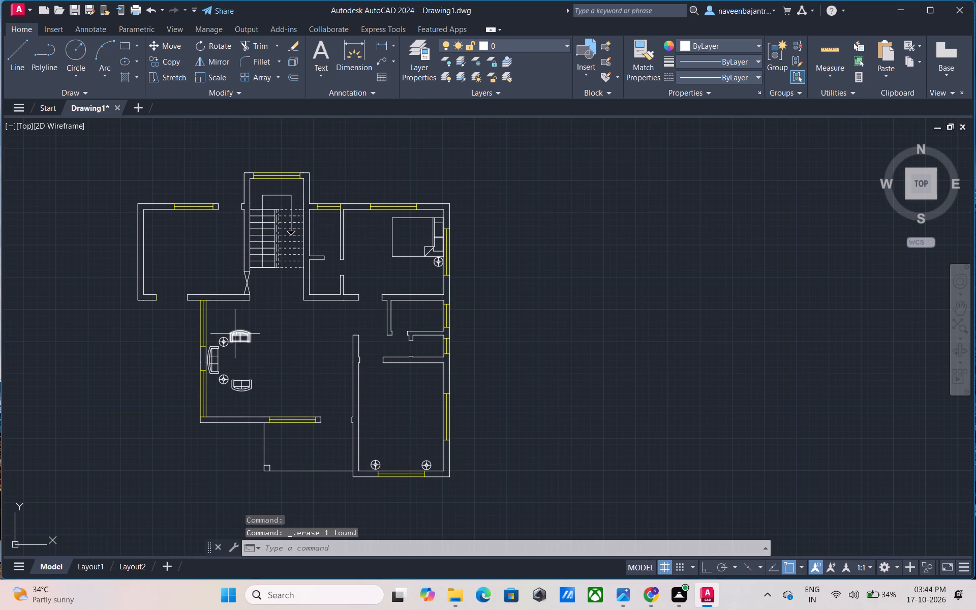
left_click(235, 333)
key("Delete")
left_click(226, 341)
key("Delete")
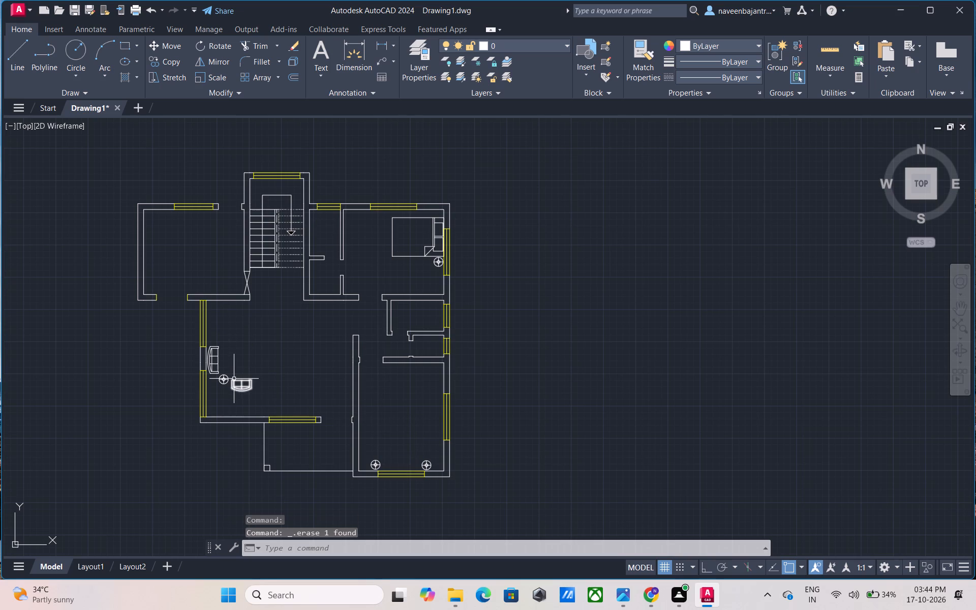
left_click(234, 379)
key("Delete")
left_click(227, 381)
key("Delete")
left_click(212, 366)
key("Delete")
Erase the northeast bedroom's bed and round bedside table, plus both round bedside tables in the south bedroom.
left_click(431, 250)
key("Delete")
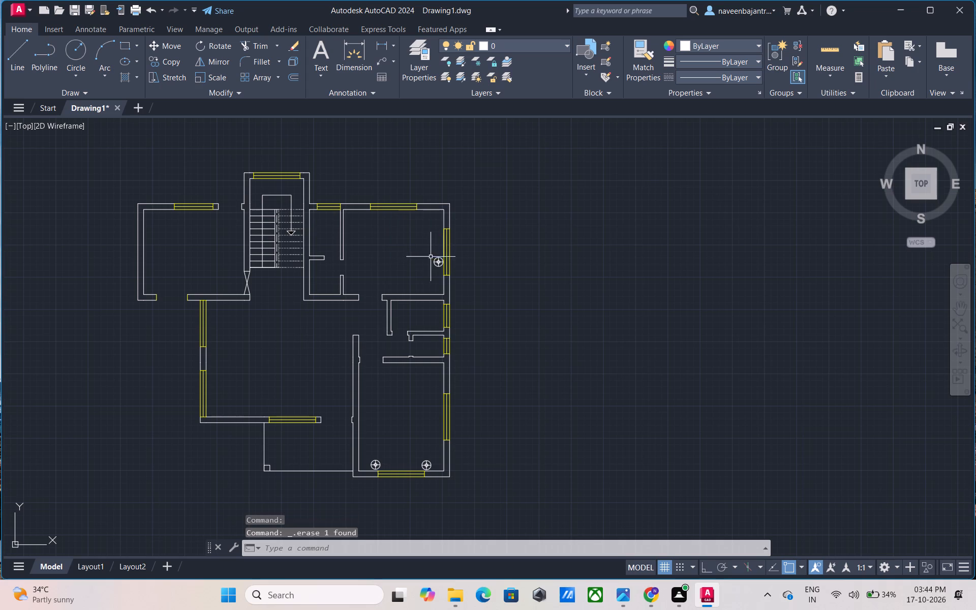
left_click(437, 263)
key("Delete")
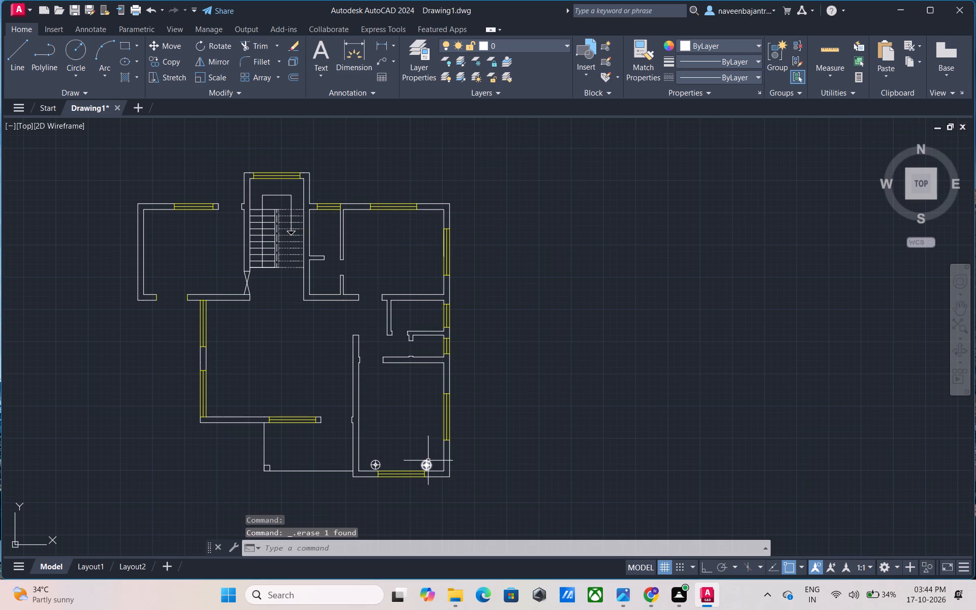
left_click(428, 461)
key("Delete")
left_click(380, 464)
key("Delete")
key("Escape")
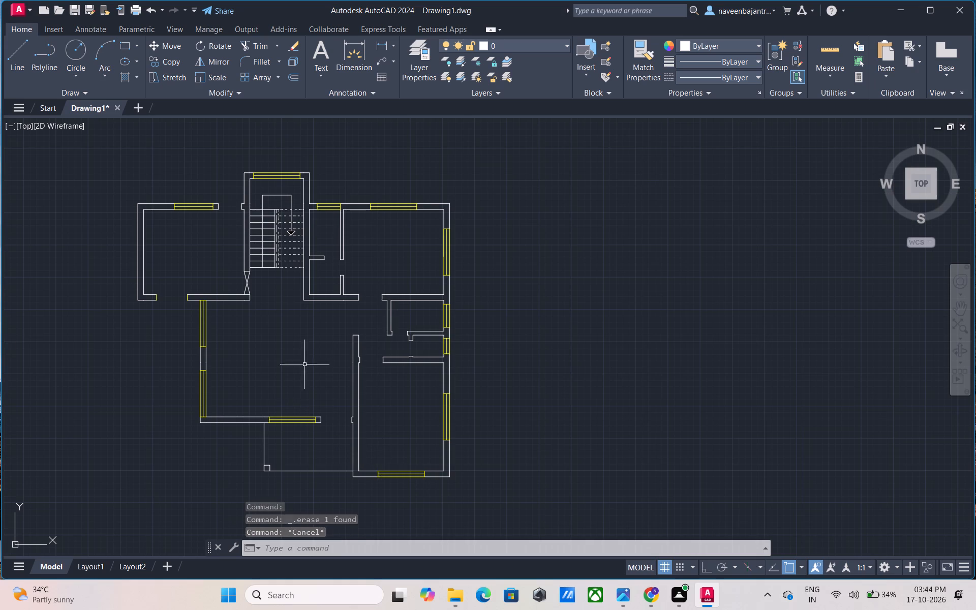
Erase the solid hatch inside the staircase direction arrowhead.
scroll(286, 230, "up", 4)
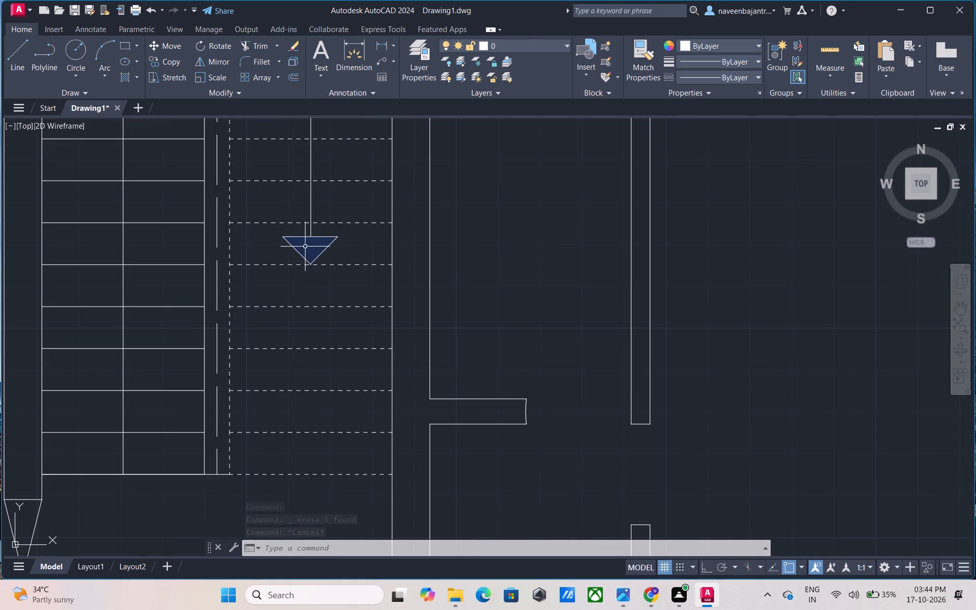
left_click(305, 247)
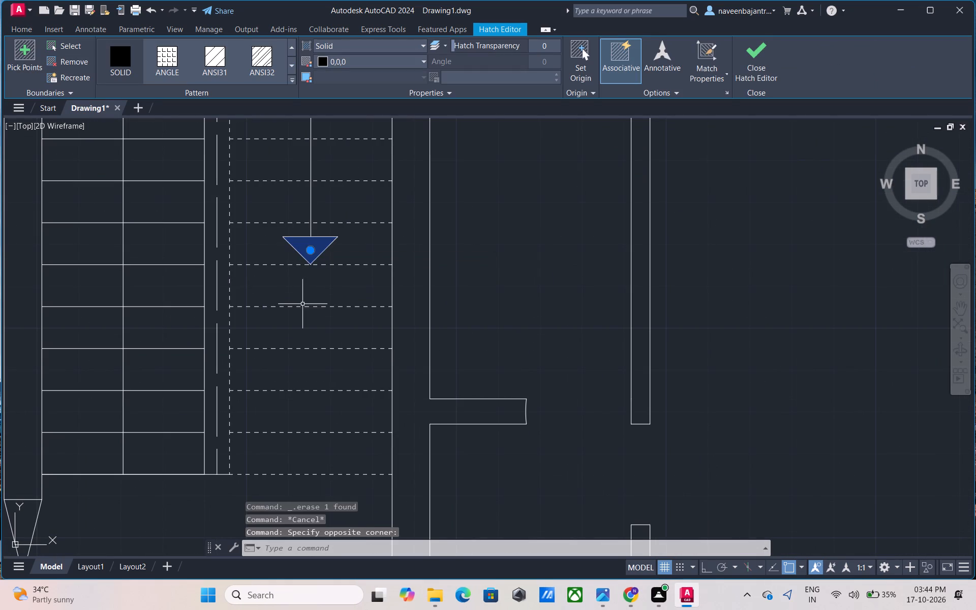
key("Delete")
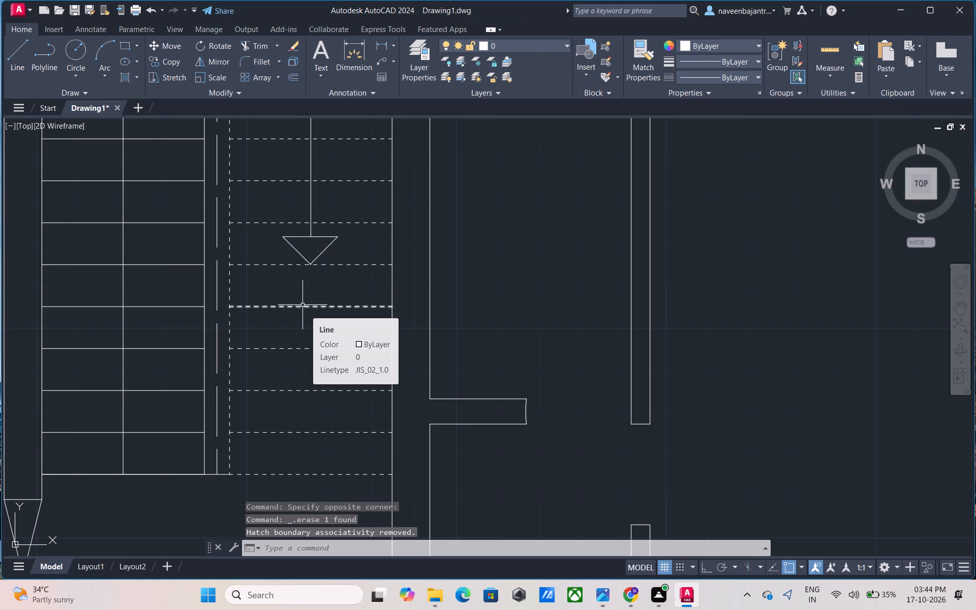
Trim the long-dashed line between the stair flights and the dashed treads crossing the arrow shaft, leaving the top tread's east part.
scroll(302, 307, "down", 1)
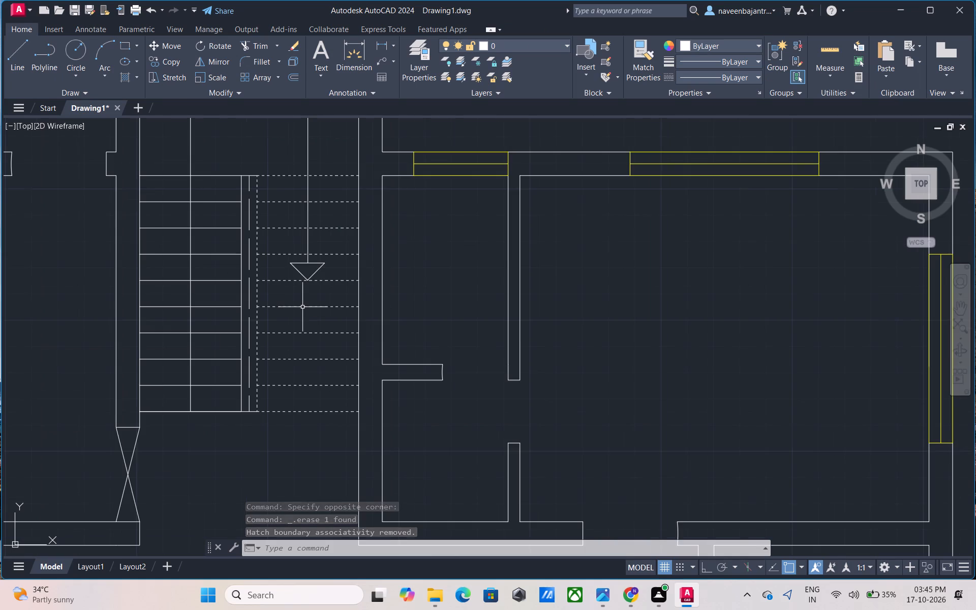
scroll(302, 307, "down", 1)
key("Escape")
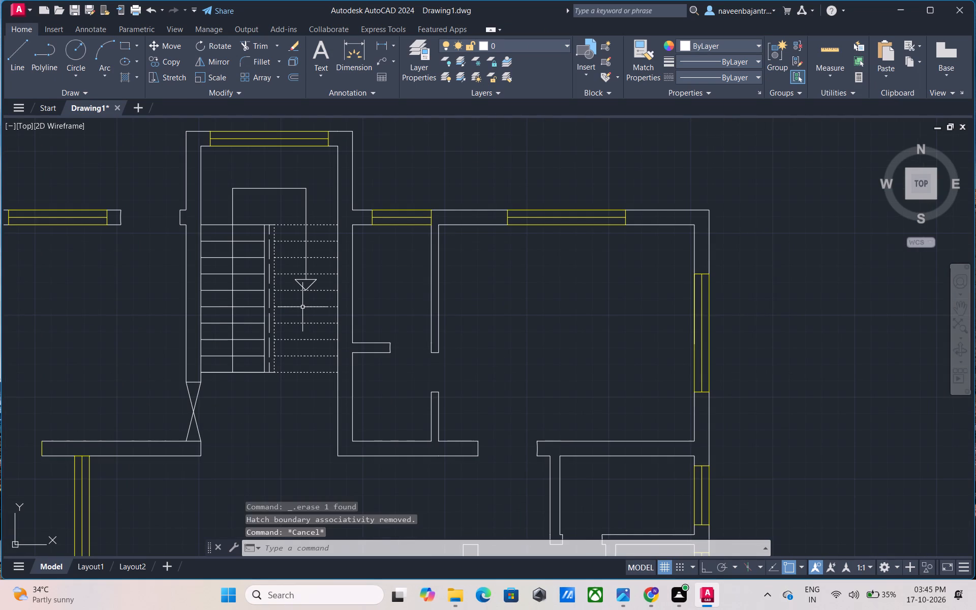
type("TR")
key("space")
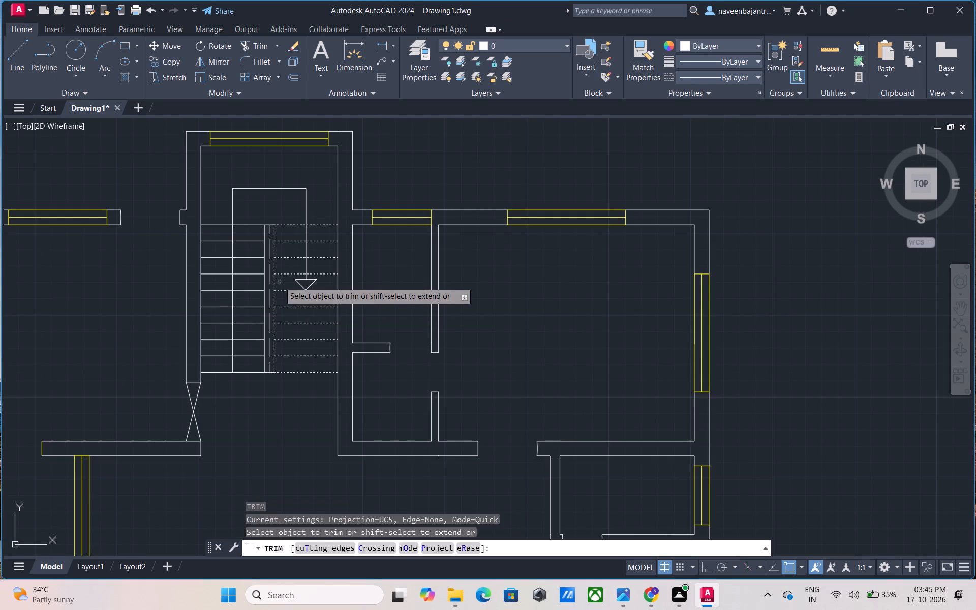
left_click(270, 272)
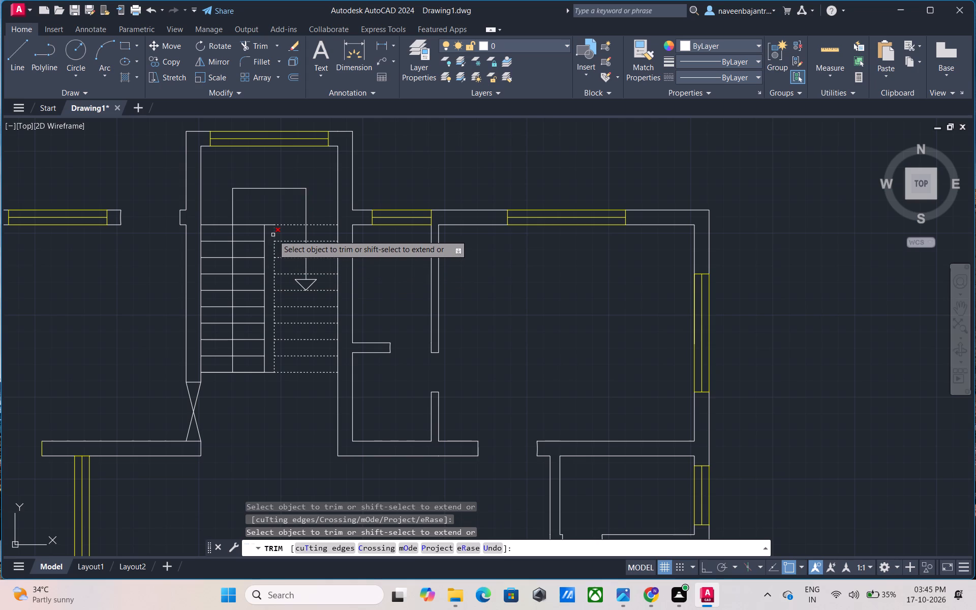
left_click(289, 226)
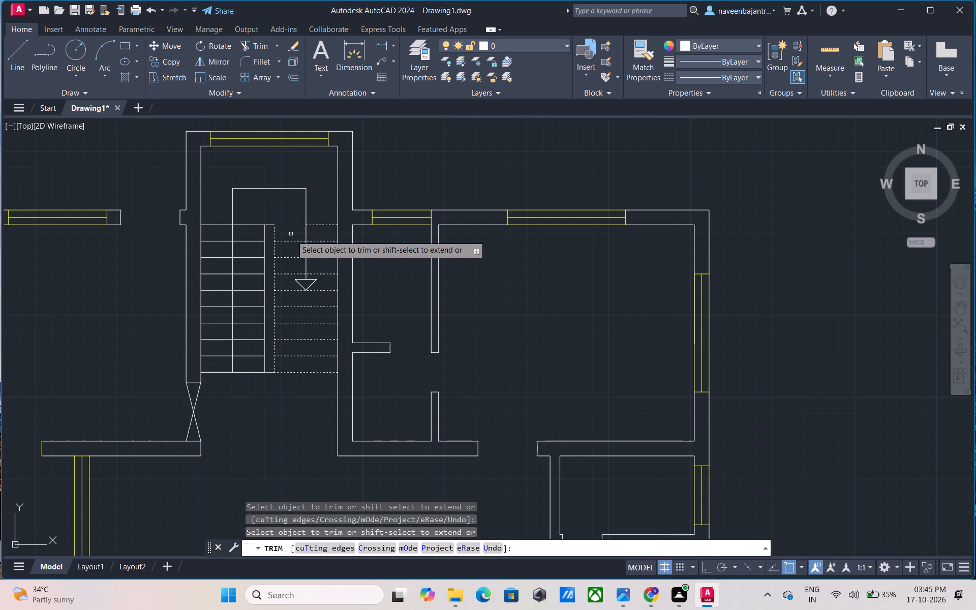
left_click(291, 240)
left_click(313, 242)
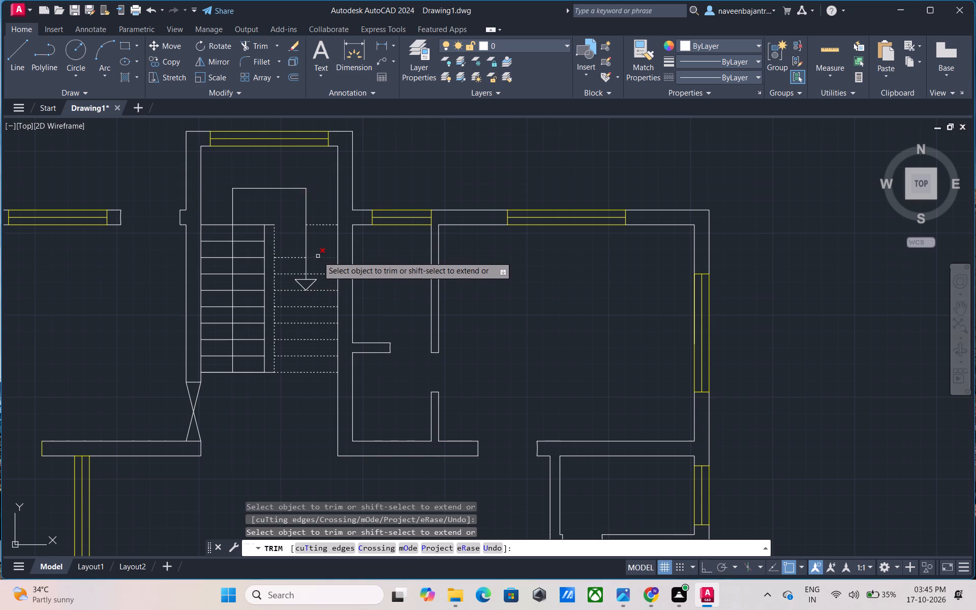
left_click(318, 257)
left_click(294, 259)
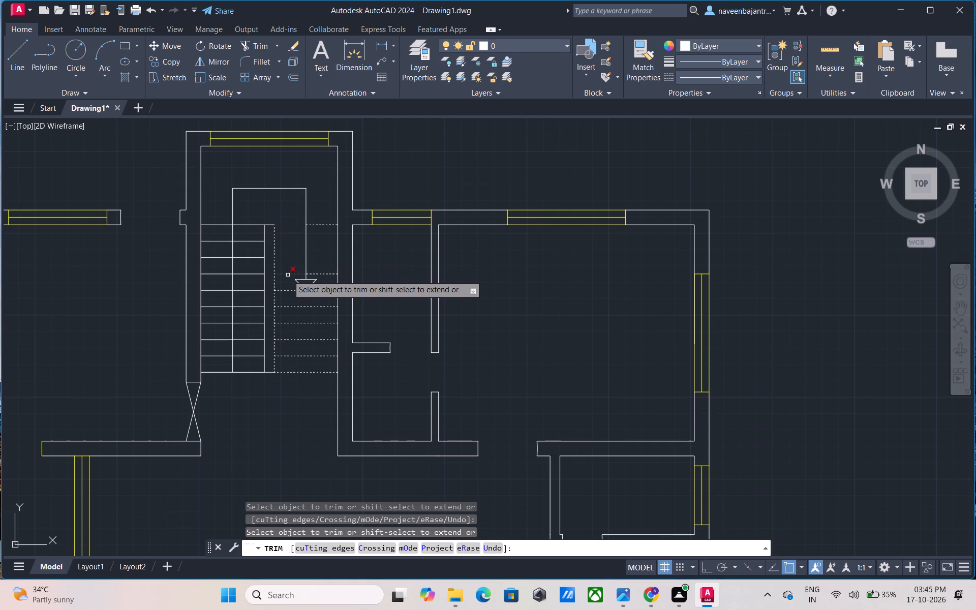
left_click(288, 275)
left_click(319, 273)
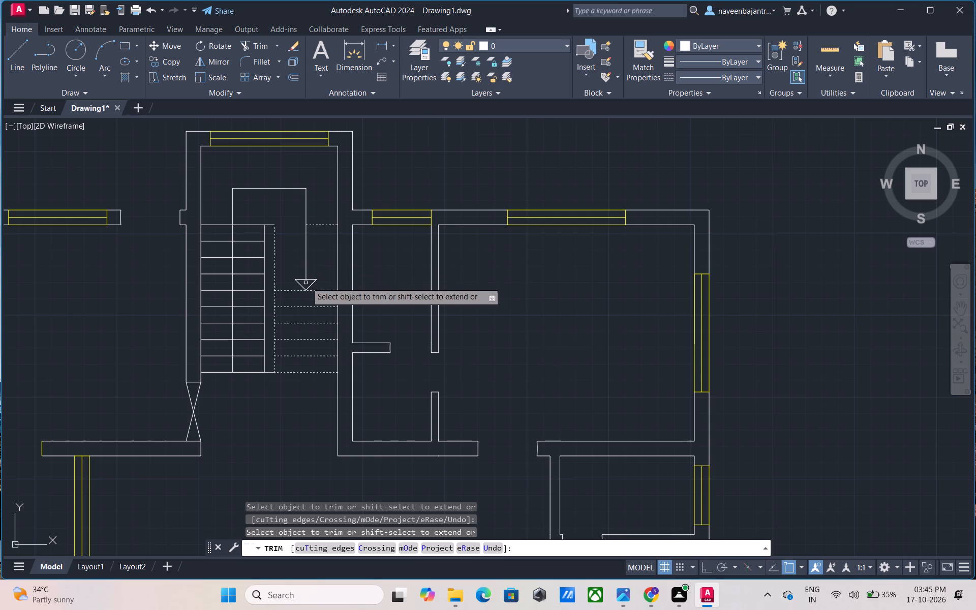
Trim the stair arrowhead's straight top edge and the arrow's vertical shaft in the east flight.
left_click(311, 280)
left_click(299, 280)
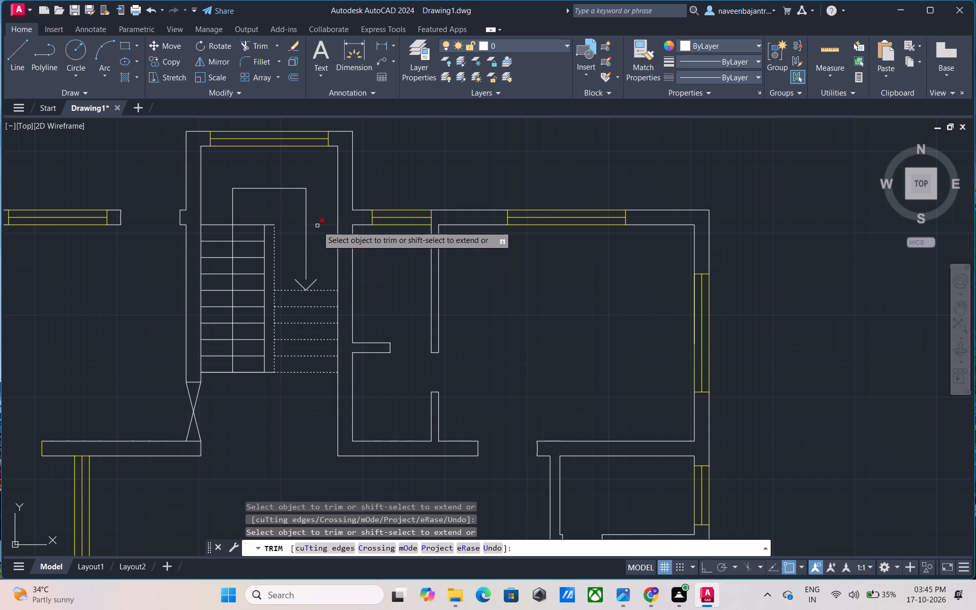
left_click(304, 214)
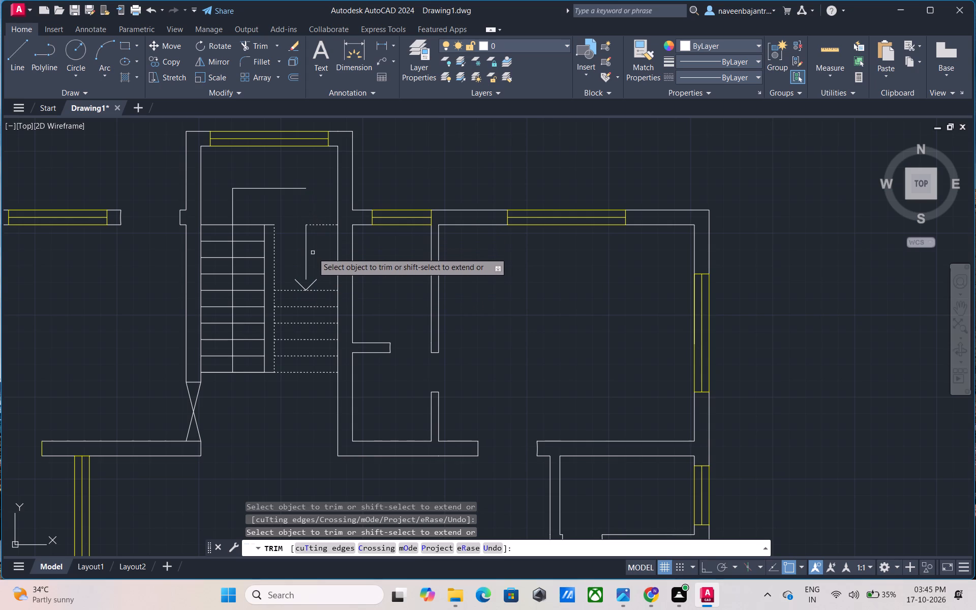
left_click(306, 258)
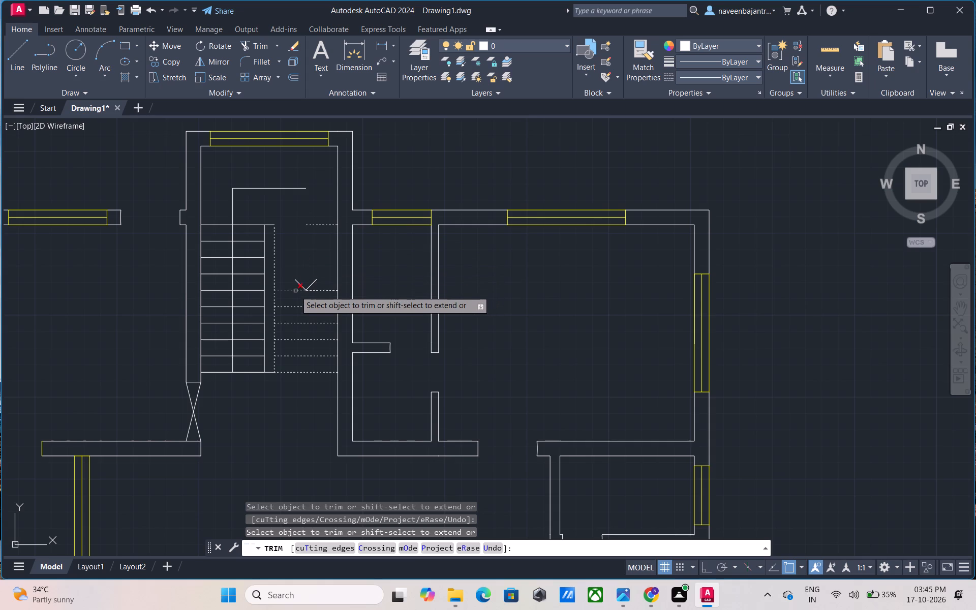
Trim the dashed tread beside the stair arrowhead's tip and the upper part of the dashed line between the flights.
left_click(295, 291)
left_click(321, 291)
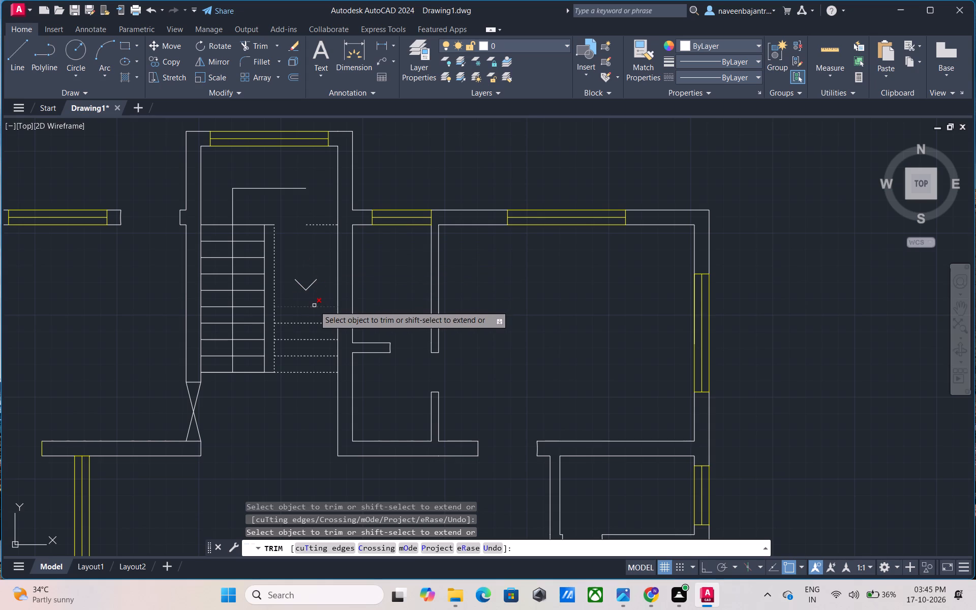
left_click(274, 286)
Trim the stairwell east wall's inner face line between the remaining dashed treads of the east flight.
middle_click_drag(285, 319, 276, 209)
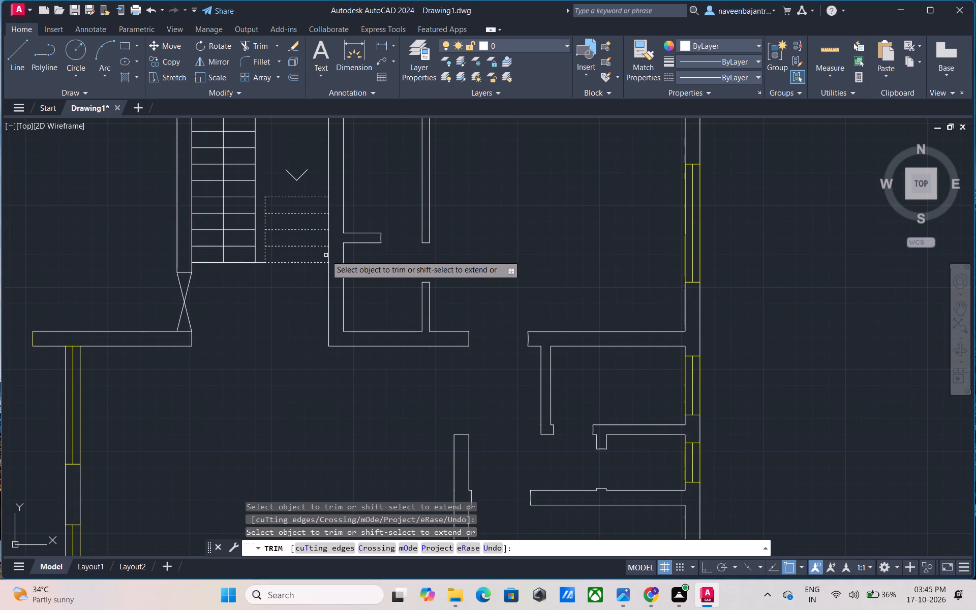
left_click(330, 256)
left_click(328, 224)
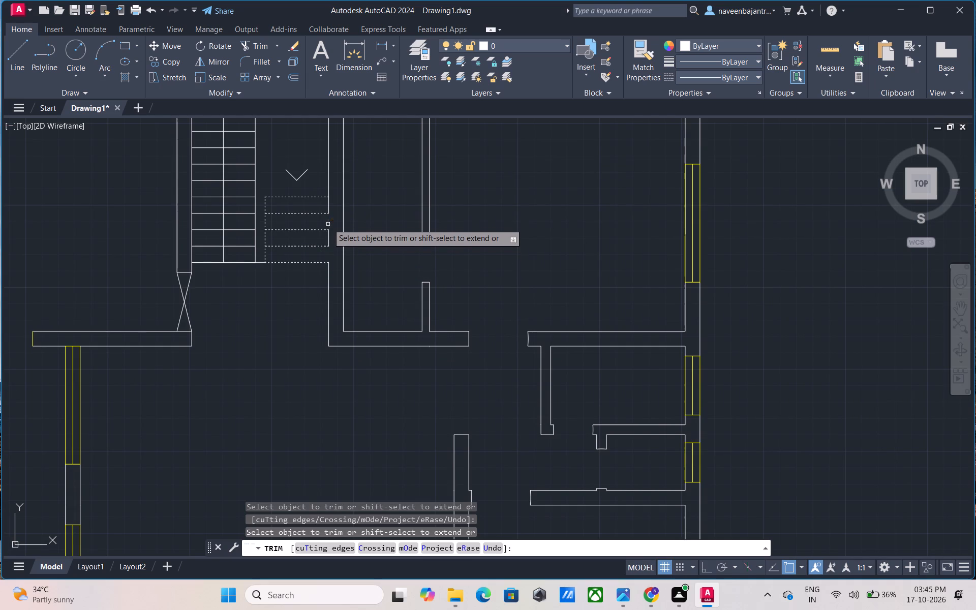
left_click(328, 206)
left_click(329, 237)
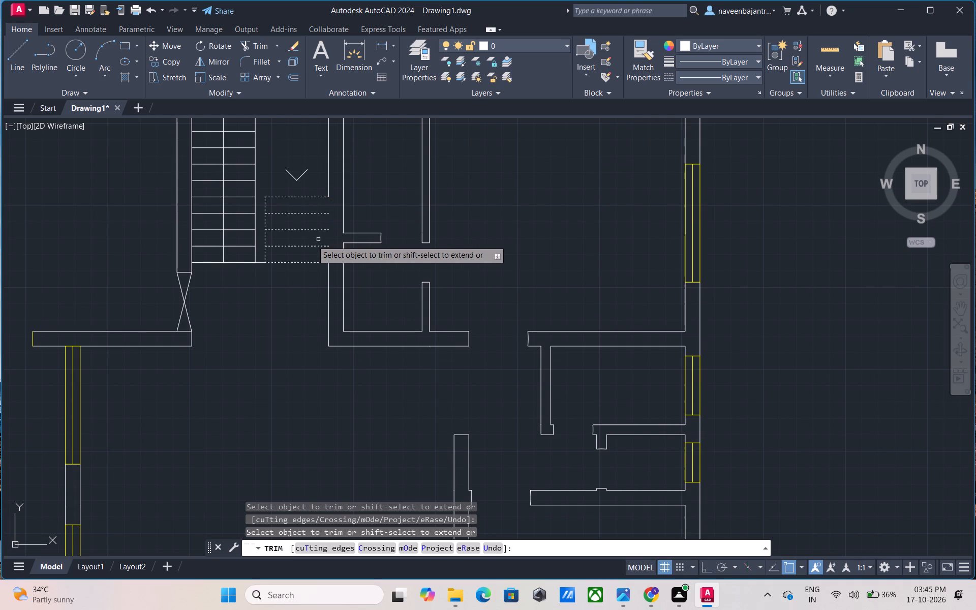
Trim the rest of the dashed line between the flights and the five lower dashed treads of the east flight.
left_click(266, 253)
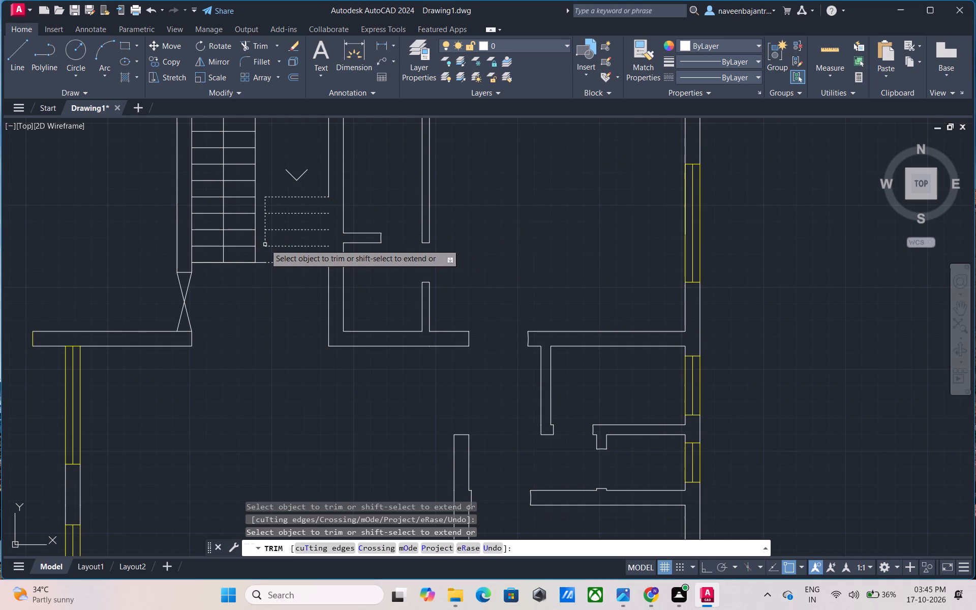
left_click(265, 242)
left_click(265, 226)
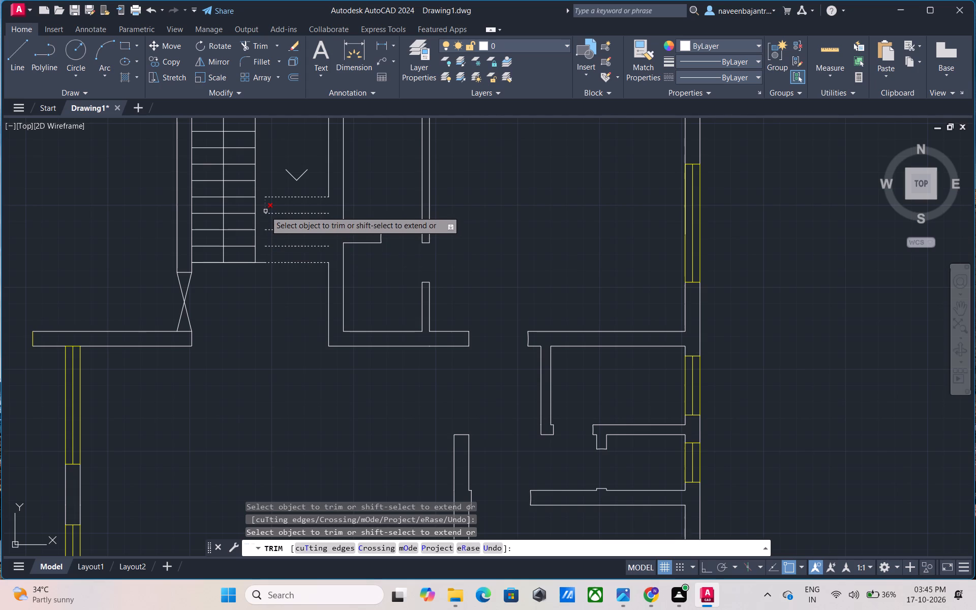
left_click(265, 211)
left_click(287, 264)
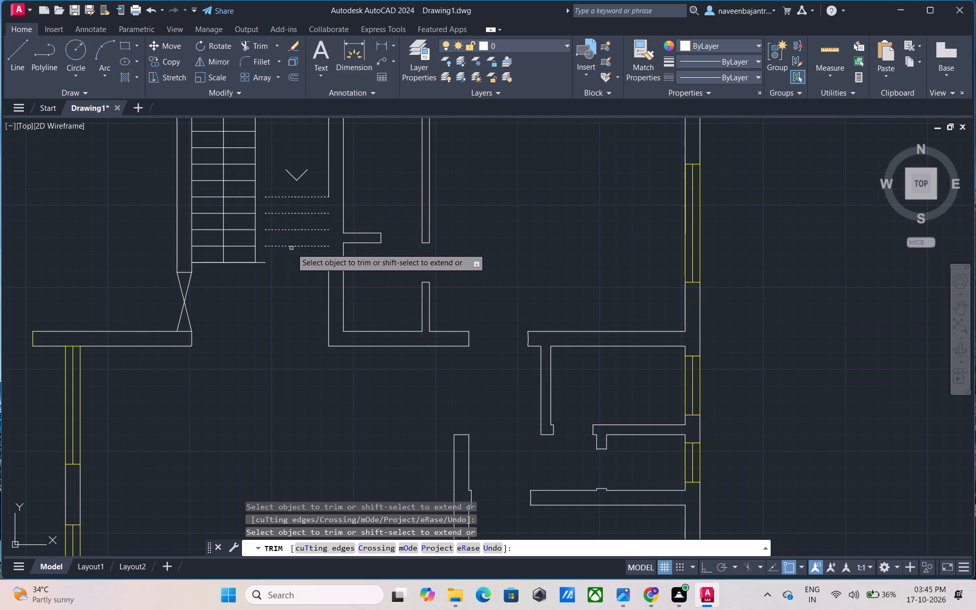
left_click(291, 247)
left_click(294, 230)
left_click(295, 215)
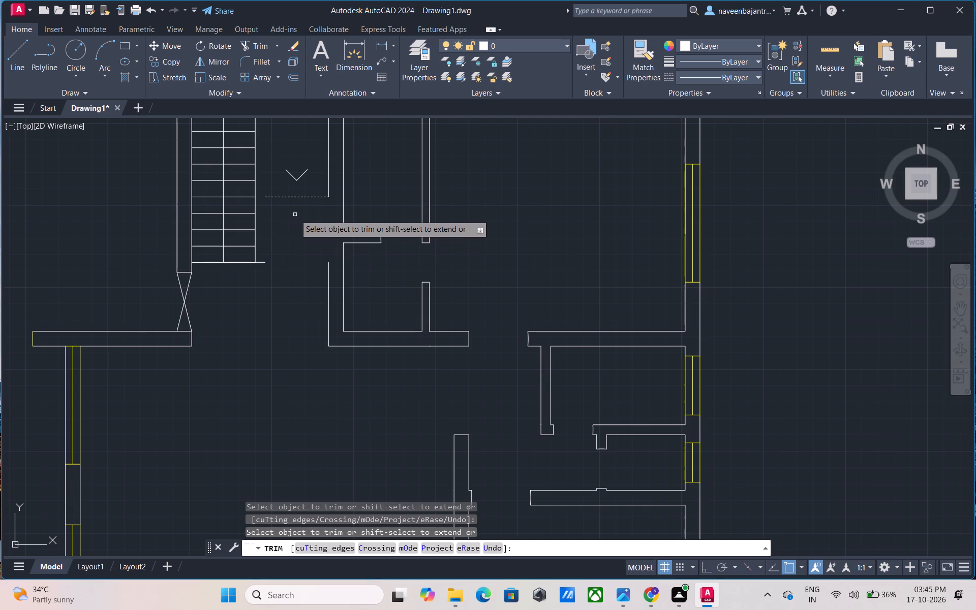
left_click(299, 197)
Trim both slanted lines of the V-shaped stair arrowhead.
left_click(302, 176)
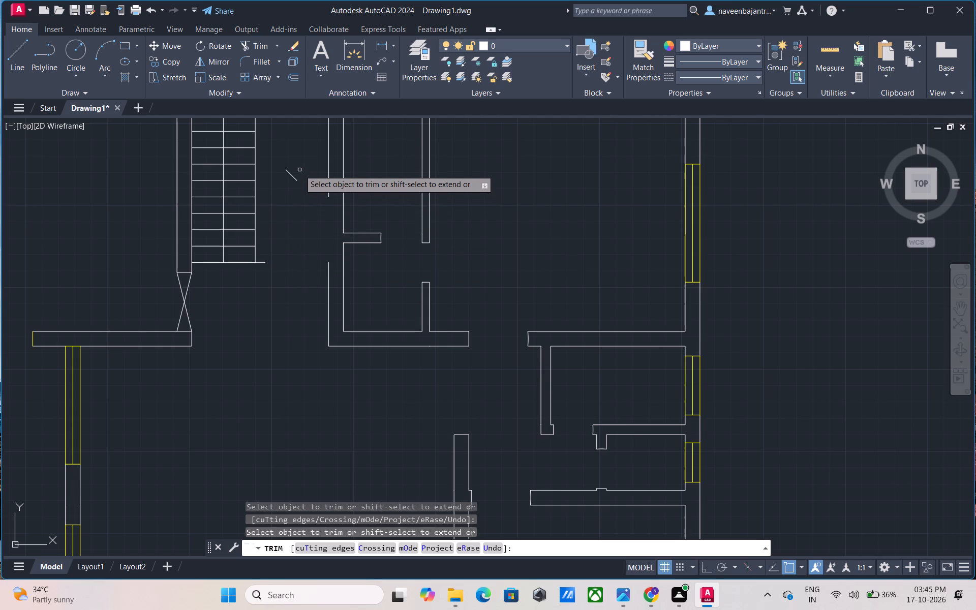
left_click(291, 172)
left_click(295, 179)
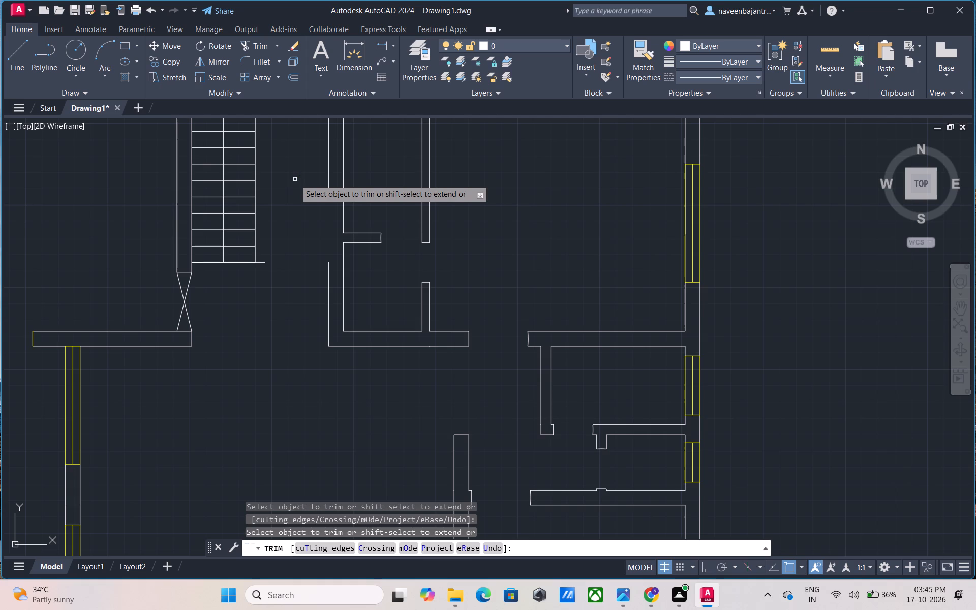
left_click(298, 181)
Trim the top dashed tread's remaining east part and the direction arrow's horizontal line across the stair landing.
scroll(298, 181, "down", 1)
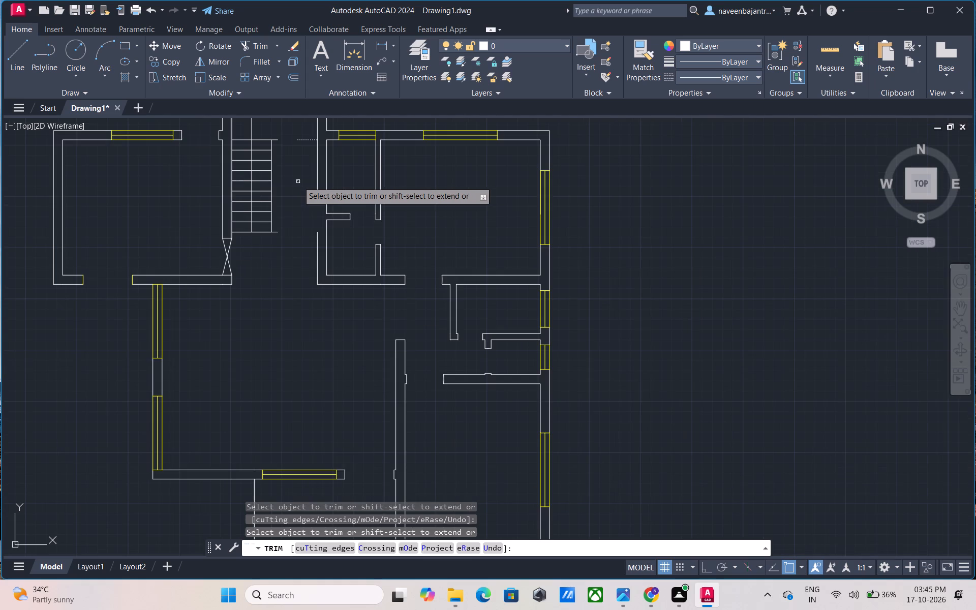
middle_click_drag(287, 174, 290, 226)
left_click(302, 233)
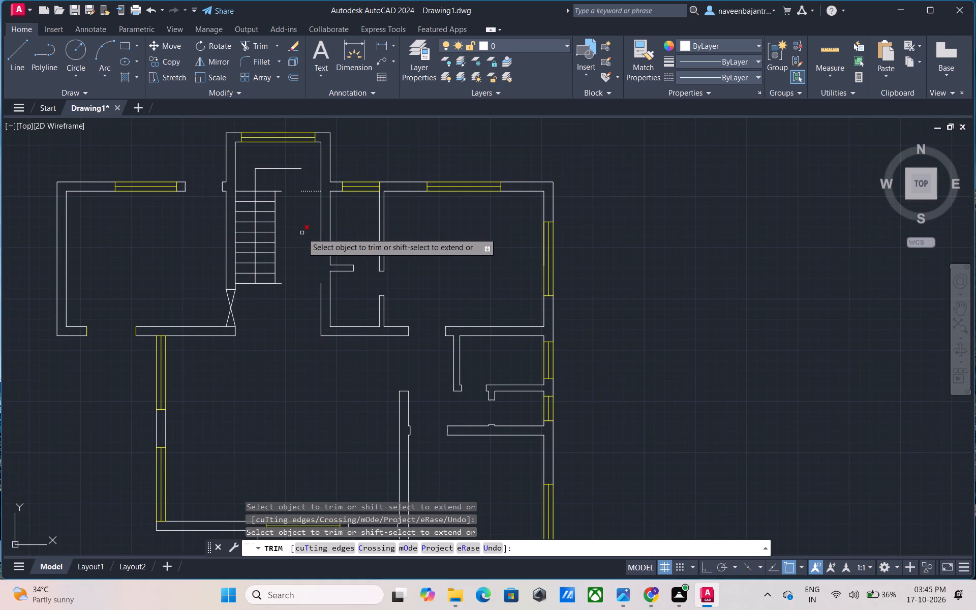
left_click(313, 190)
left_click(292, 168)
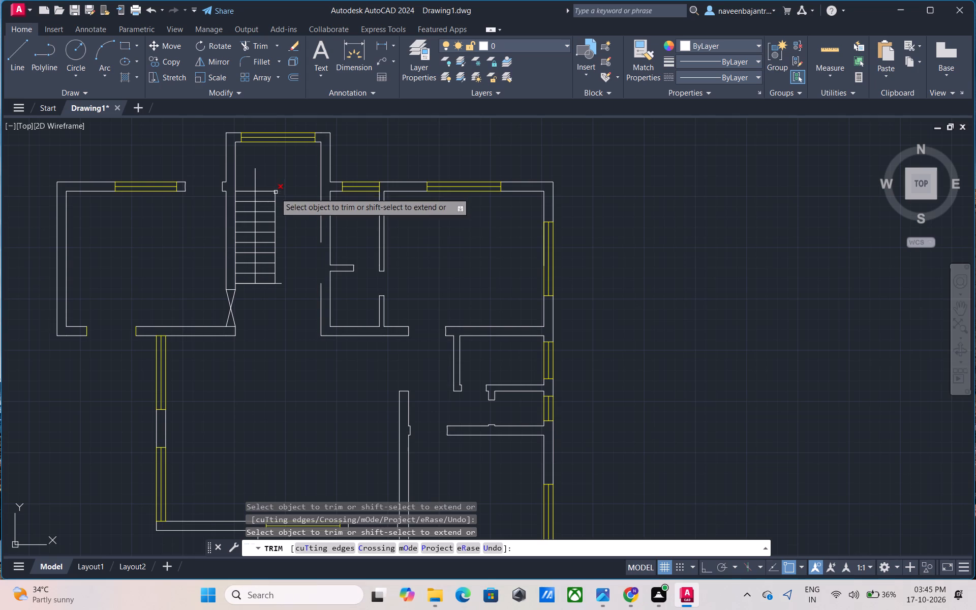
Trim the west flight's bottom and top tread extensions, plus alternating segments of its east edge line and the adjoining wall face.
scroll(236, 251, "up", 1)
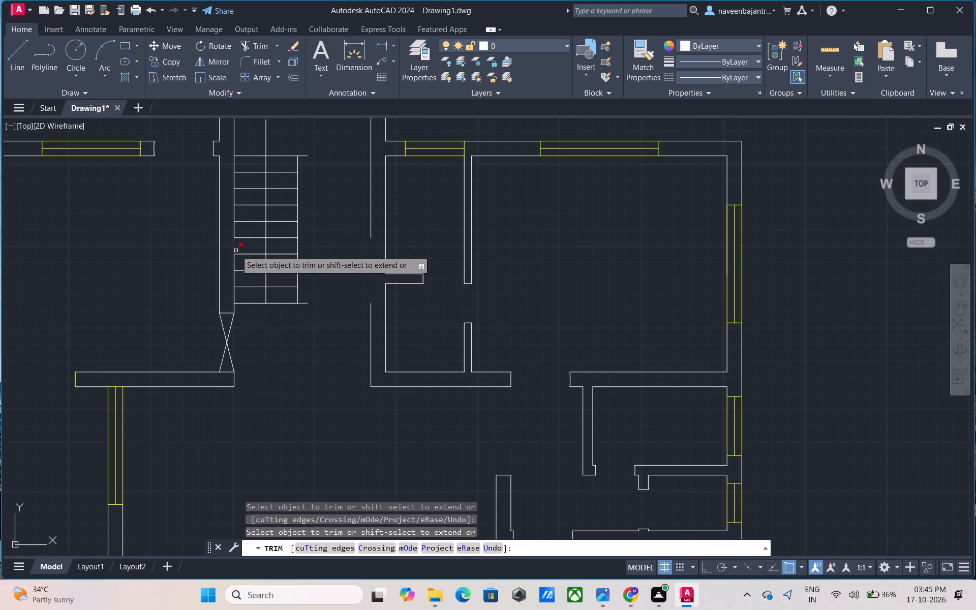
middle_click_drag(236, 251, 249, 310)
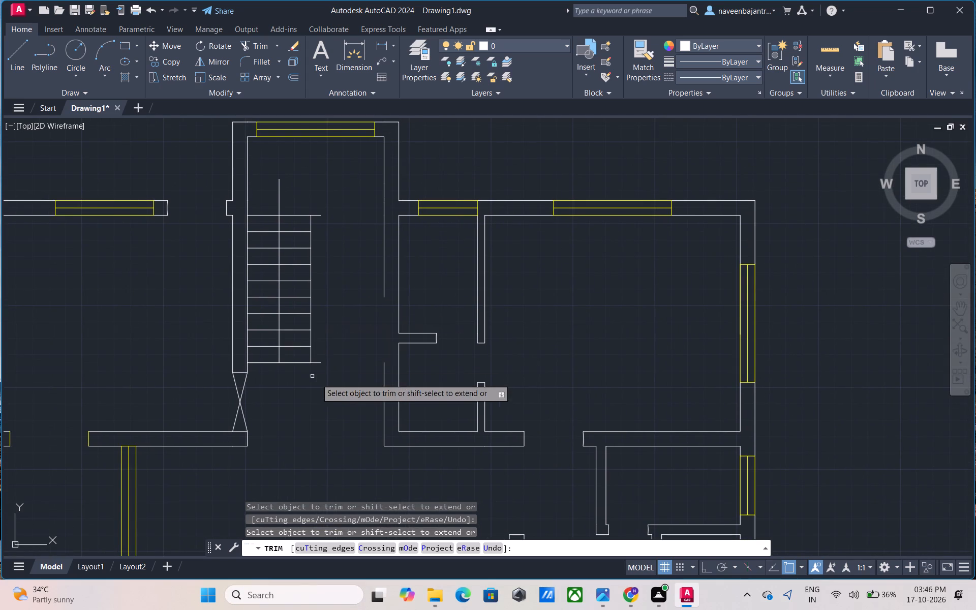
left_click(322, 362)
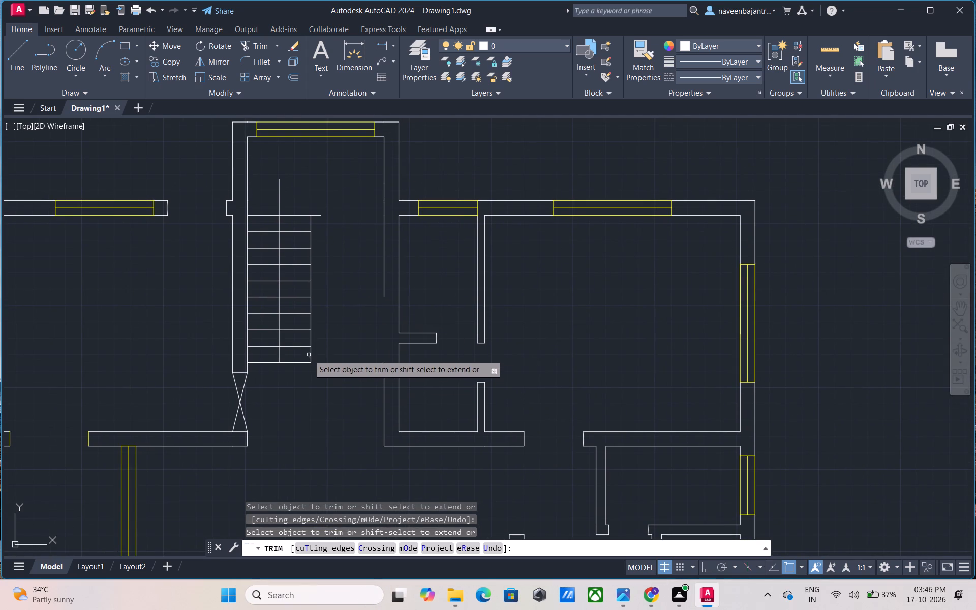
left_click(310, 354)
left_click(249, 339)
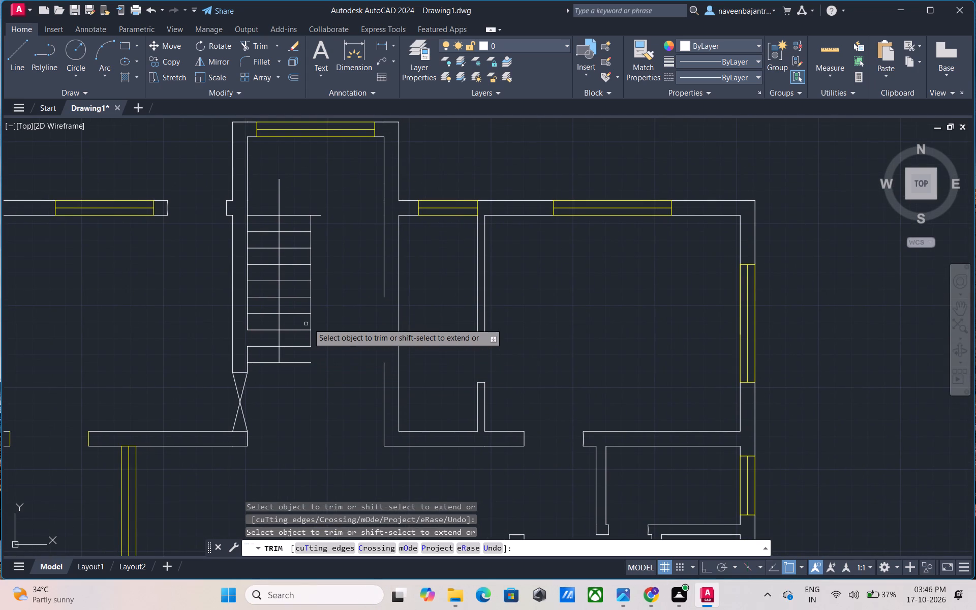
left_click(310, 323)
left_click(249, 306)
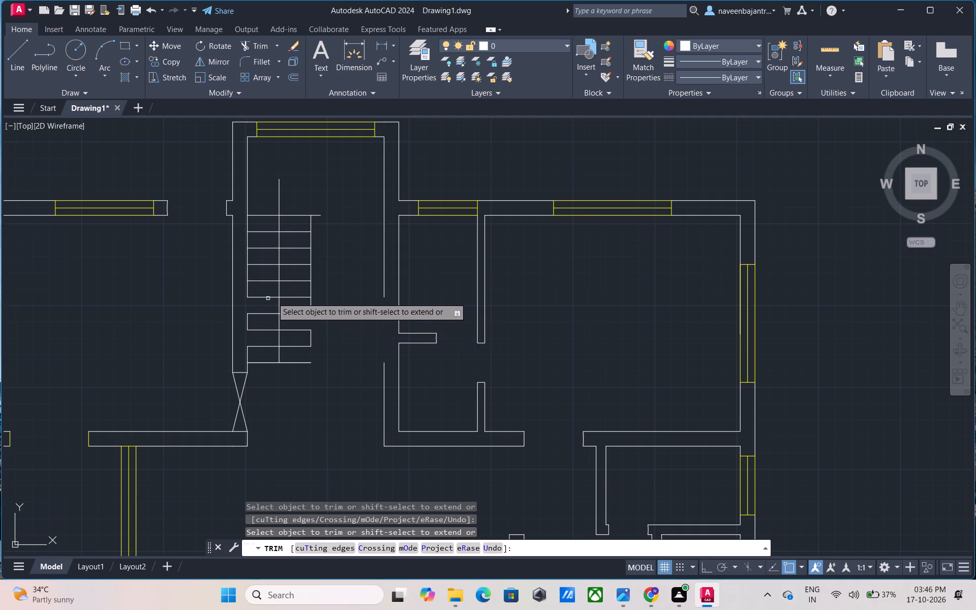
left_click(309, 290)
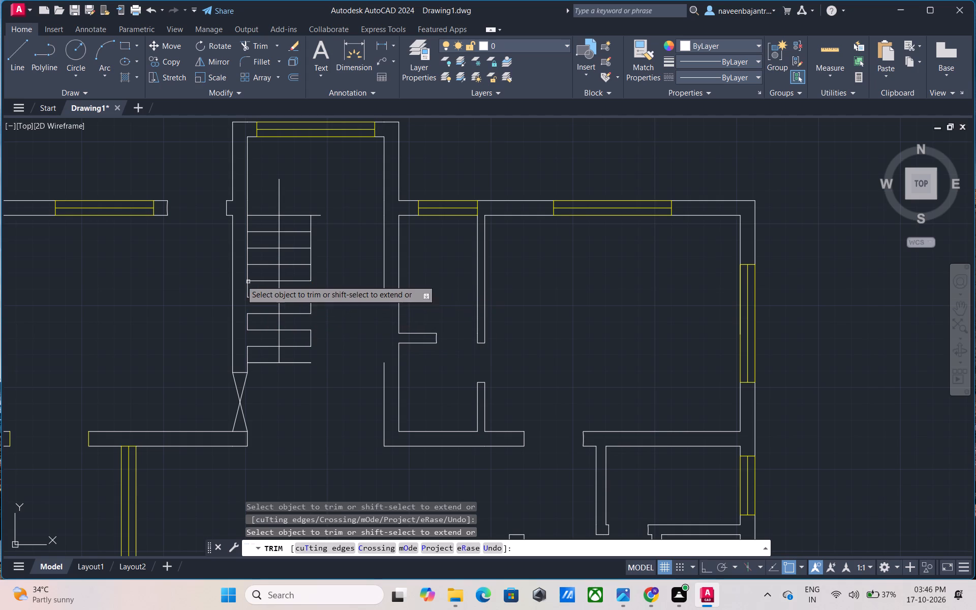
left_click(248, 273)
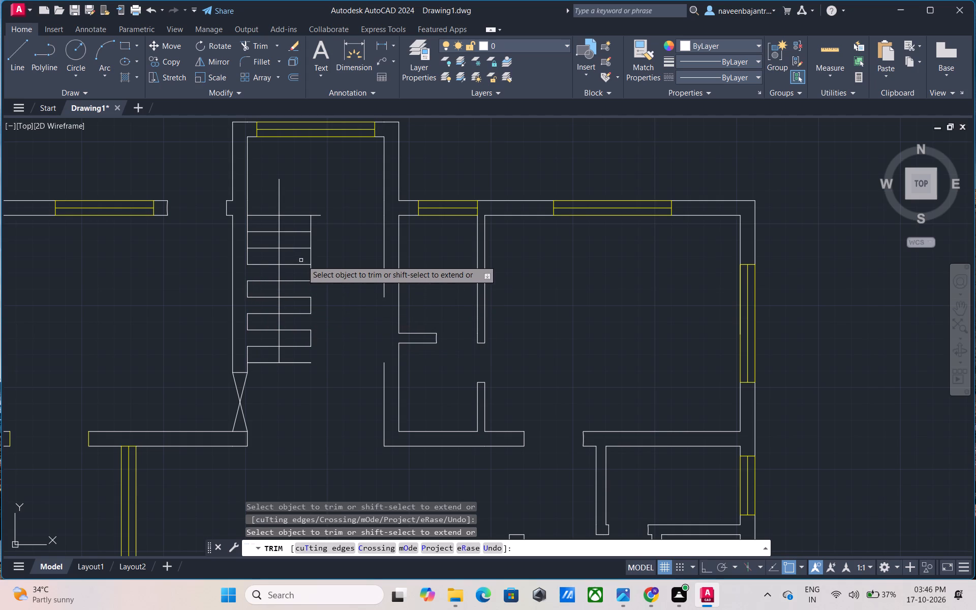
left_click(310, 260)
left_click(246, 240)
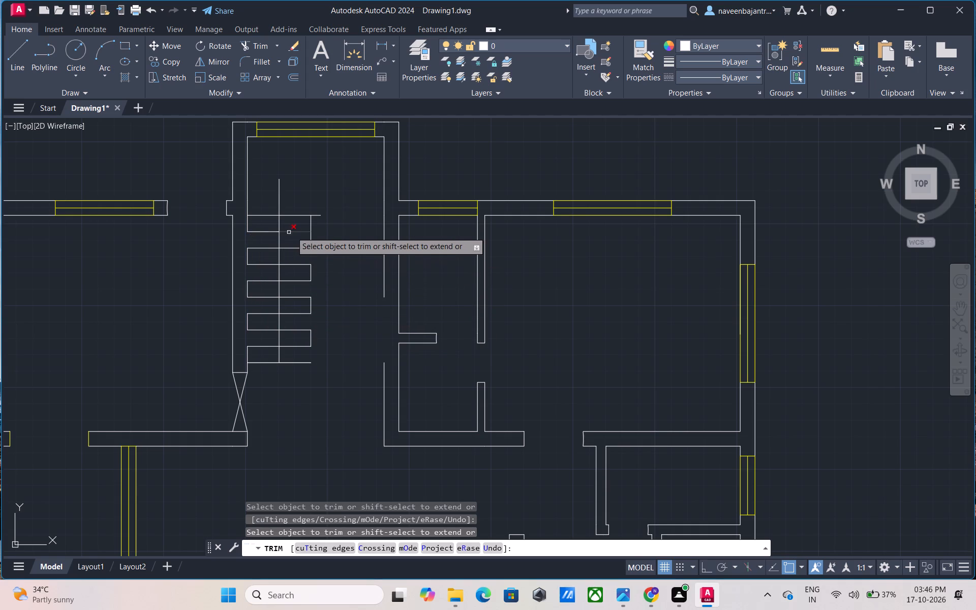
left_click(311, 226)
left_click(318, 216)
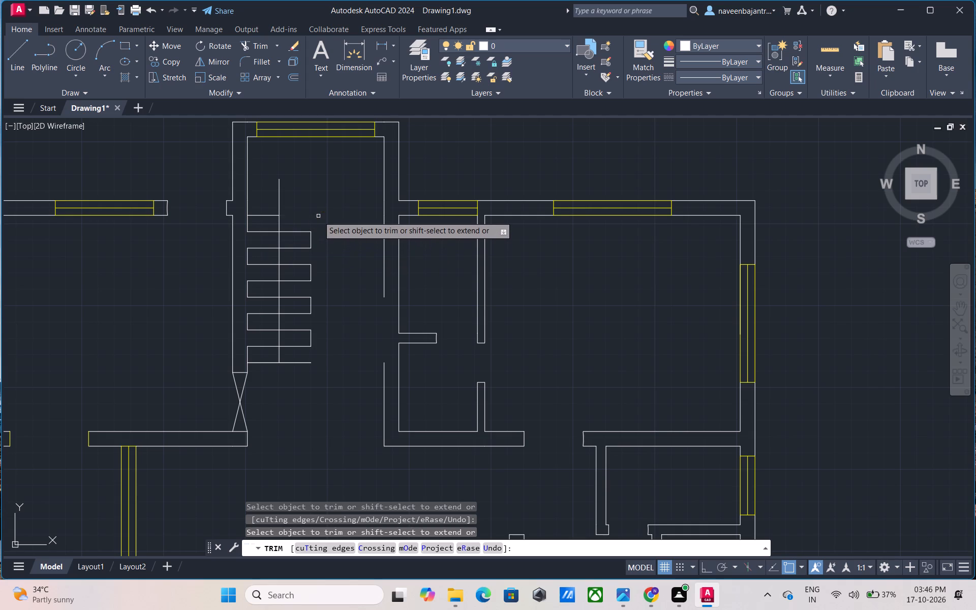
Trim the west flight's bottom tread, the wall face segment beside it, and pieces of the lower treads and centre line.
left_click(278, 357)
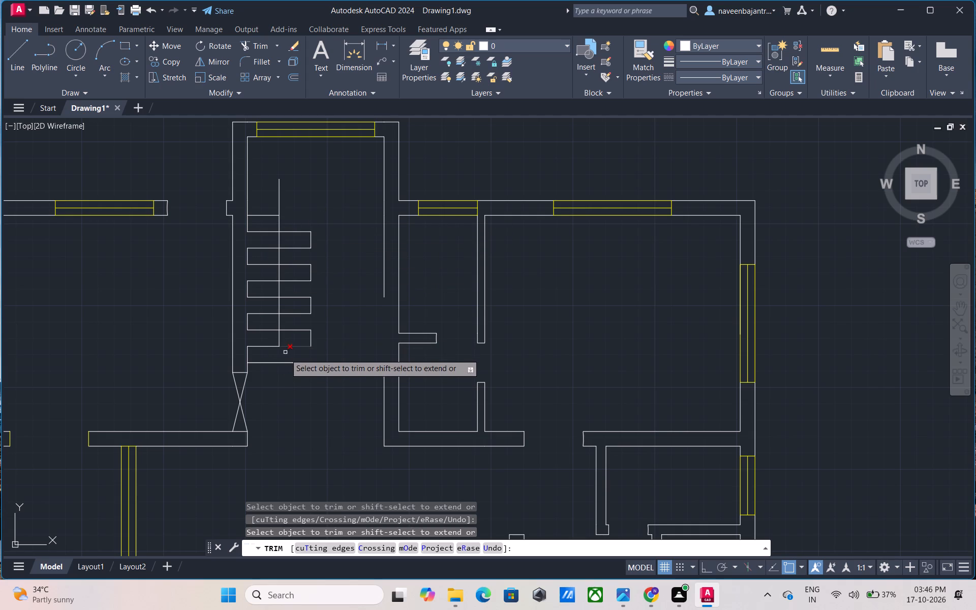
left_click(286, 364)
left_click(267, 363)
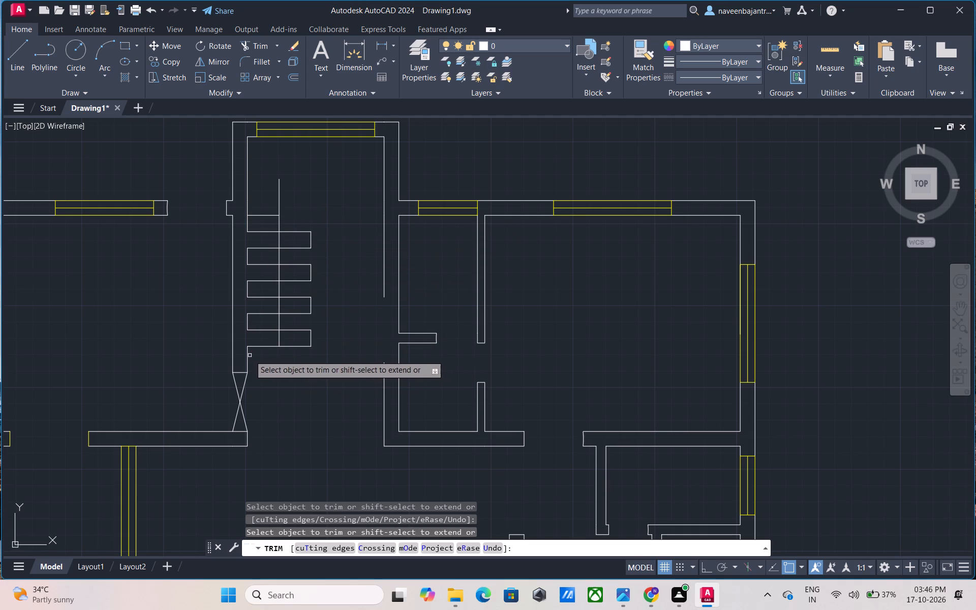
left_click(248, 354)
left_click(295, 347)
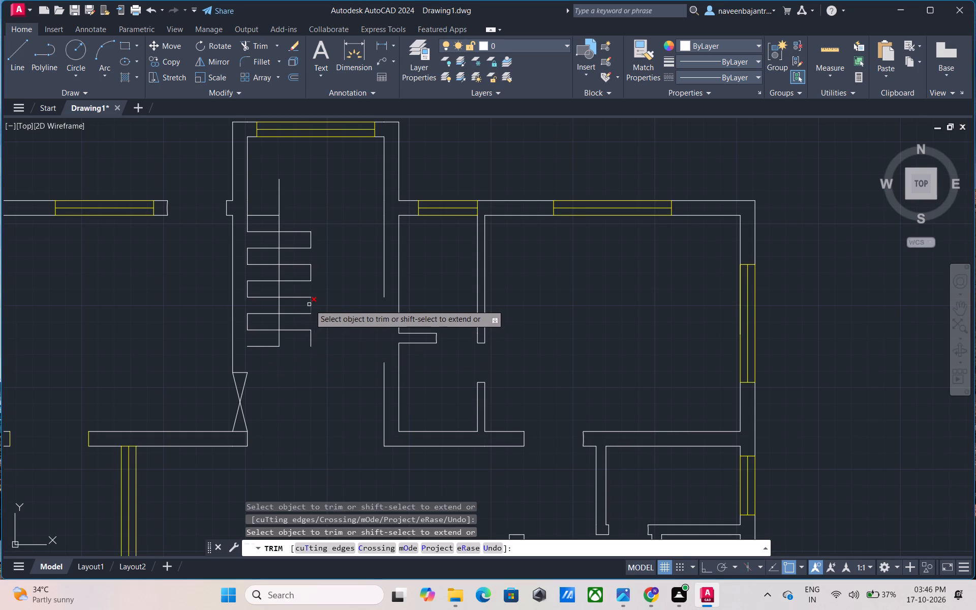
left_click(296, 298)
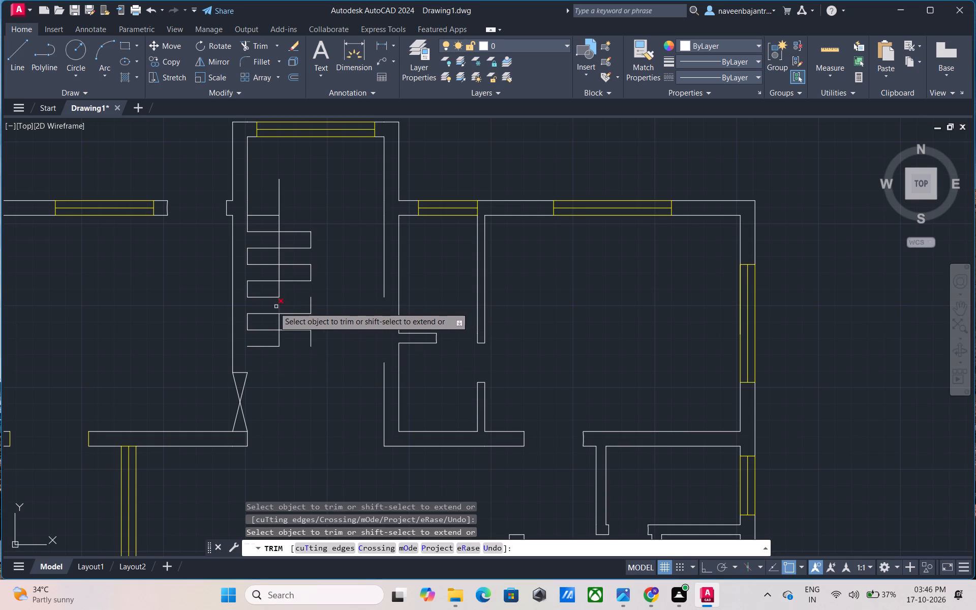
left_click(258, 331)
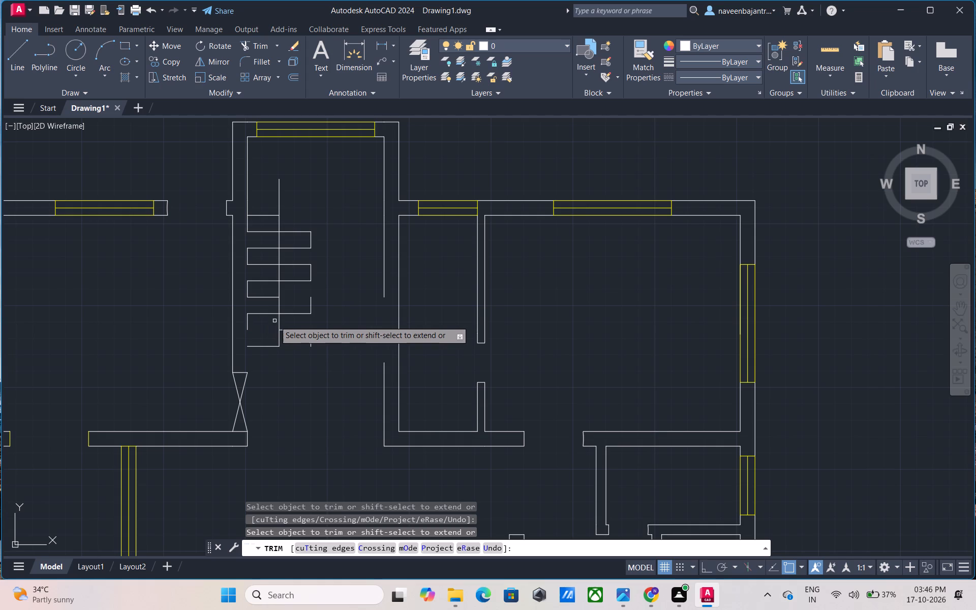
left_click(280, 322)
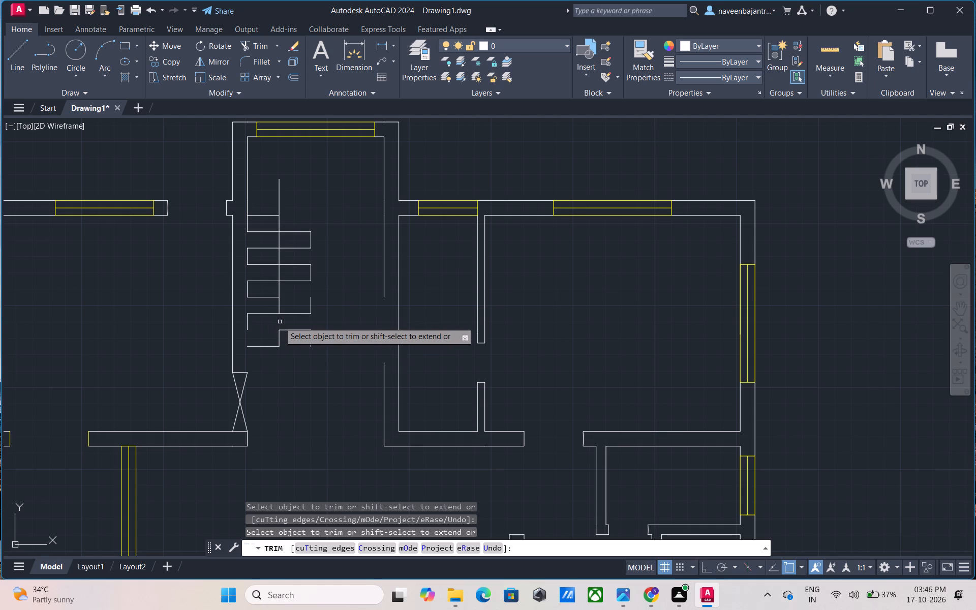
Trim the west flight's upper centre line, its top two treads, the third tread's east half and the adjoining edge segment.
left_click(280, 204)
left_click(270, 216)
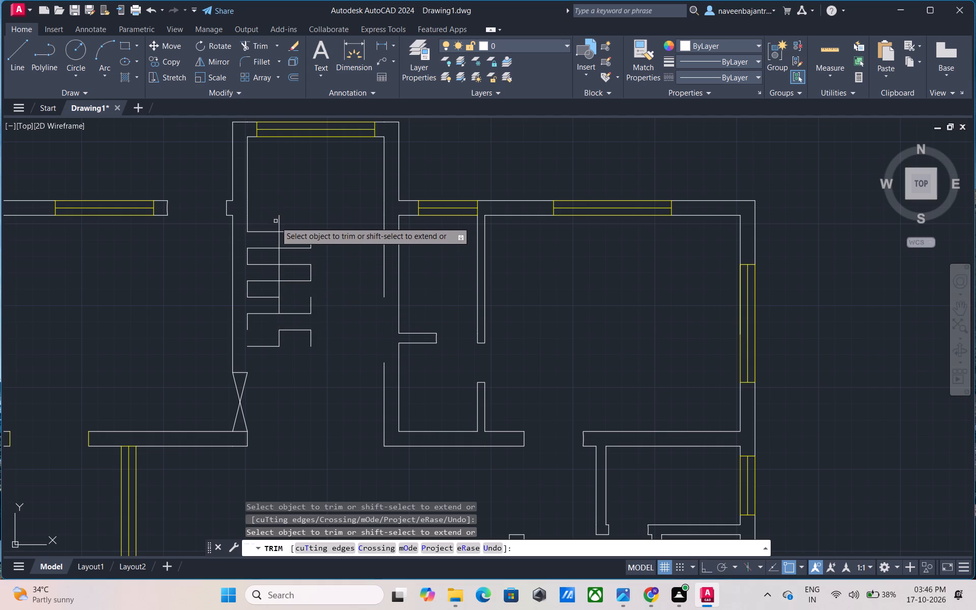
left_click(267, 230)
left_click(278, 222)
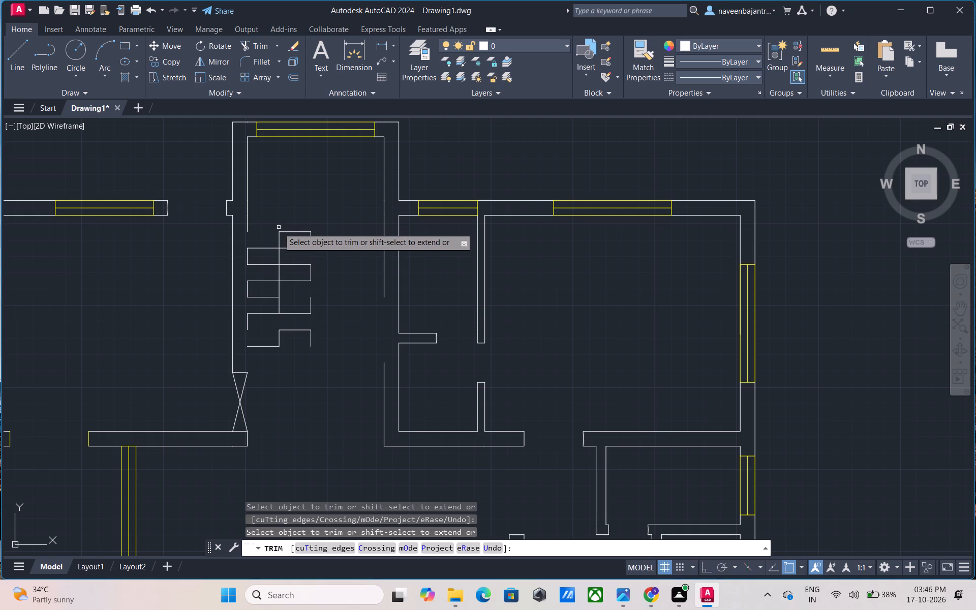
left_click(280, 237)
left_click(289, 248)
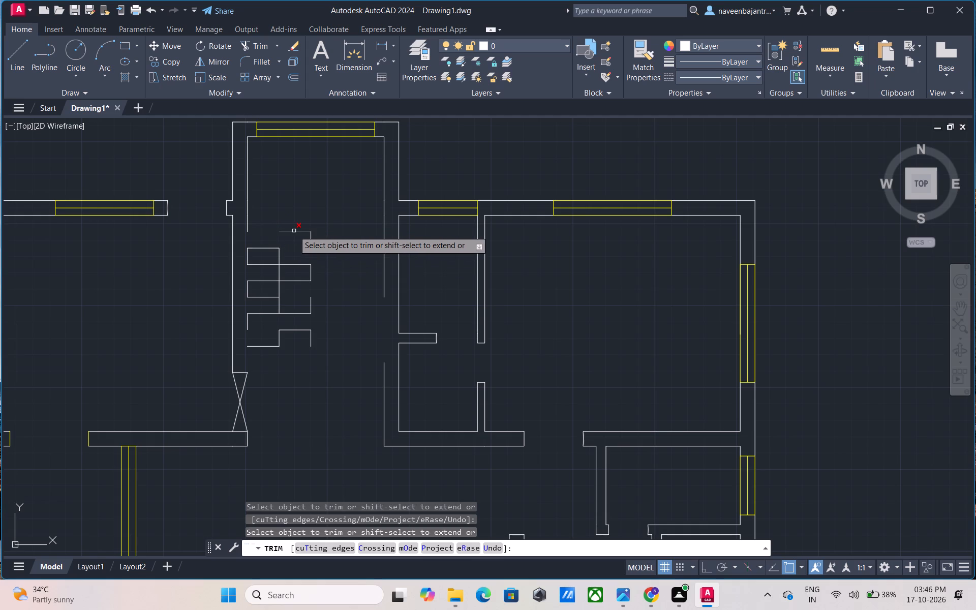
left_click(294, 231)
left_click(312, 238)
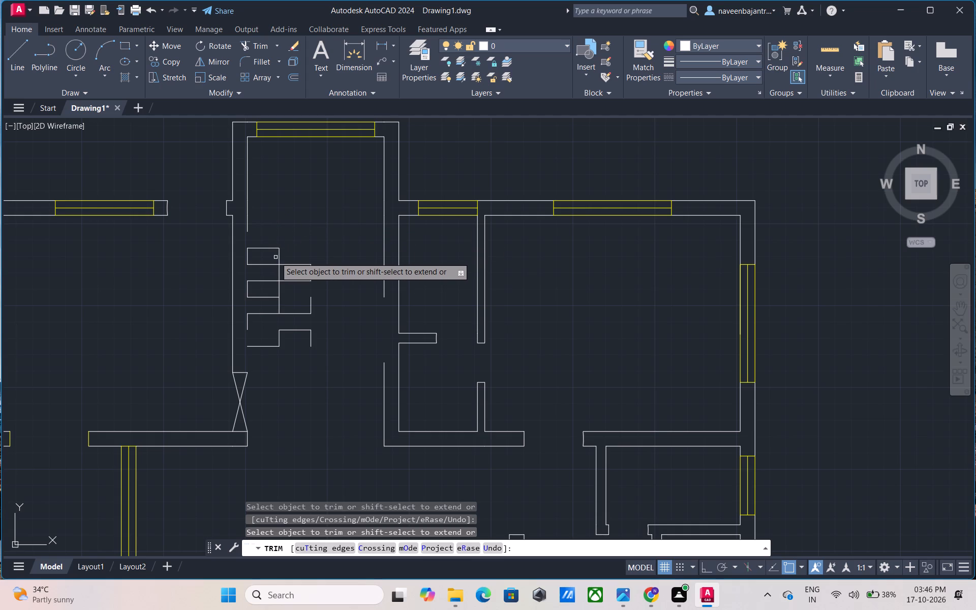
Trim the west flight's second tread, the centre-line piece below the third tread, and the remaining east halves of the other treads.
left_click(268, 264)
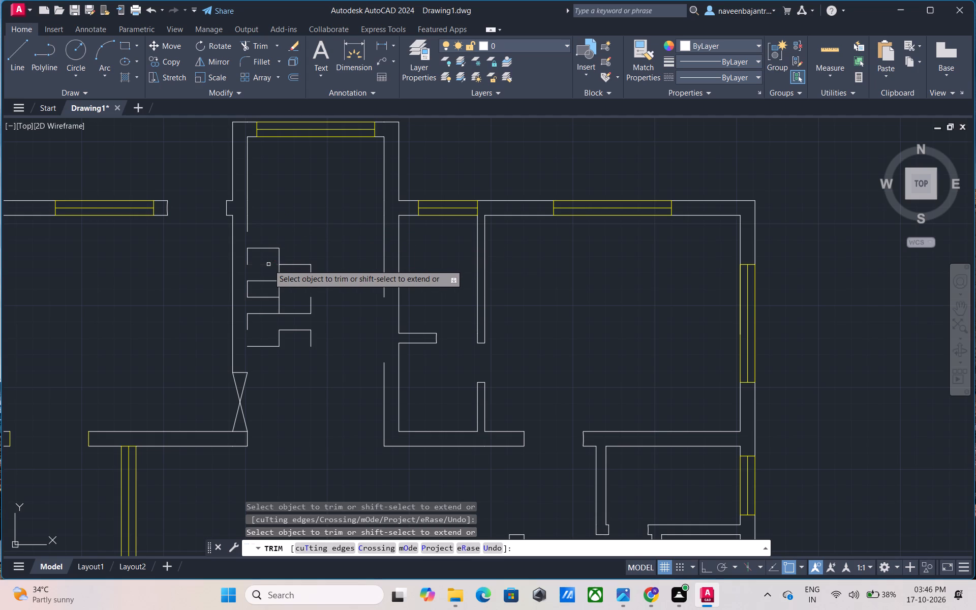
left_click(290, 266)
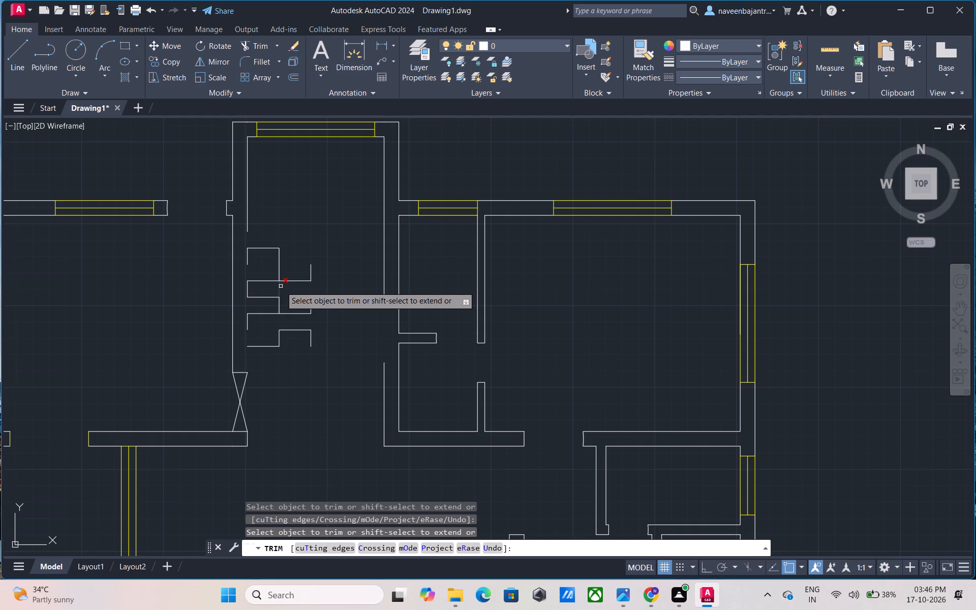
left_click(281, 286)
left_click(289, 315)
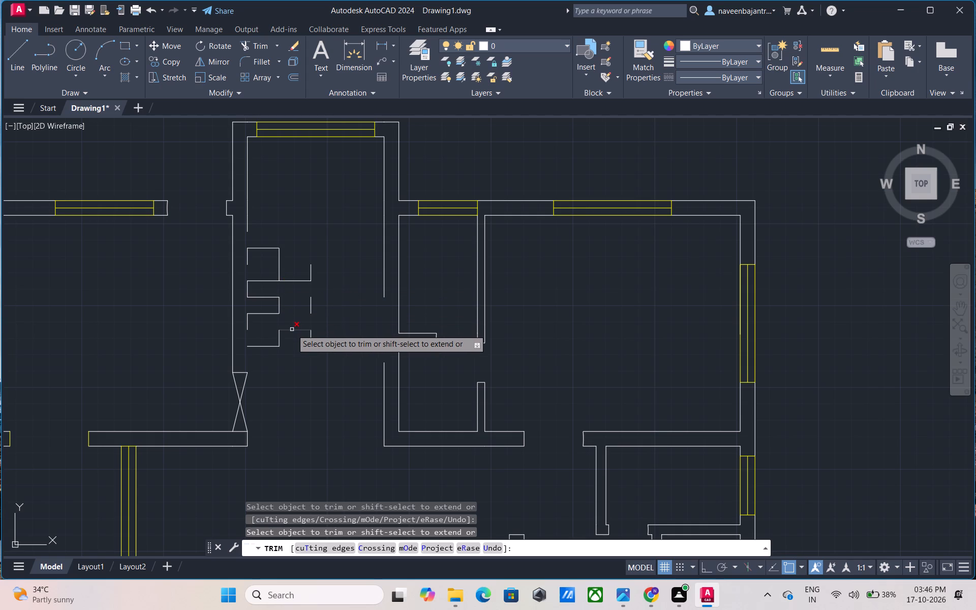
left_click(292, 329)
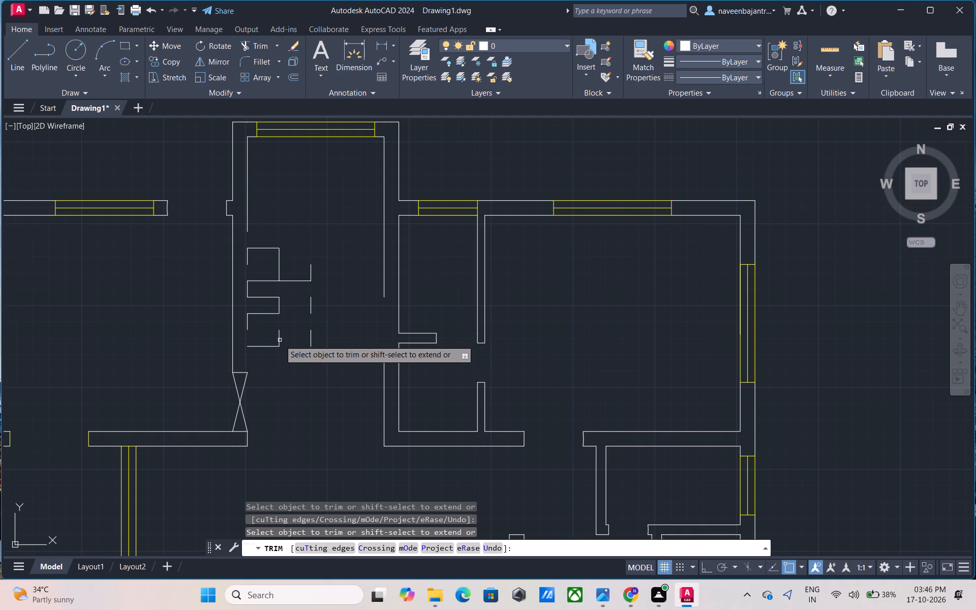
left_click(292, 281)
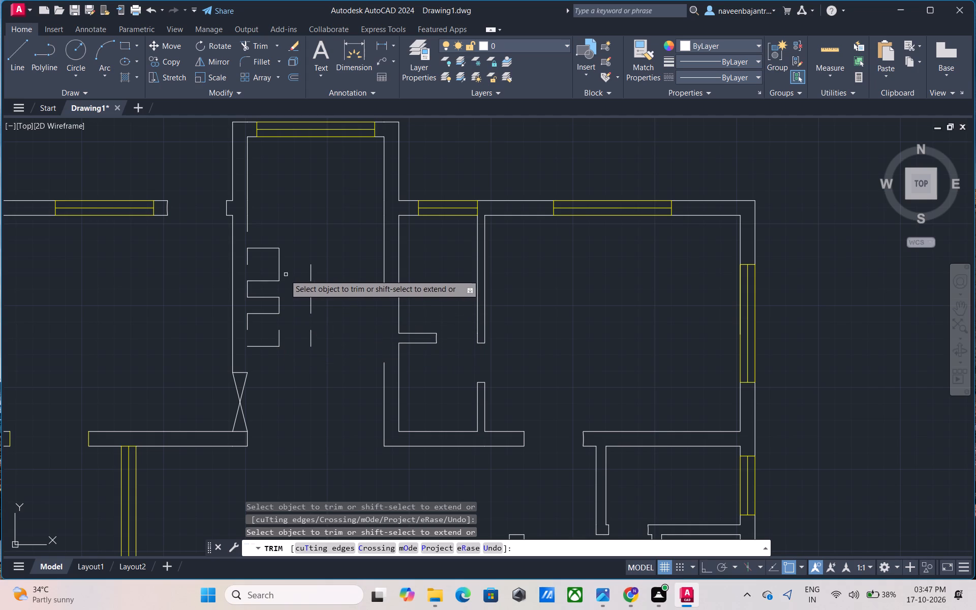
Trim the west flight's remaining centre-line pieces, the west halves of its treads above the bottom one, and the topmost wall-face segment beside them.
left_click(278, 267)
left_click(269, 247)
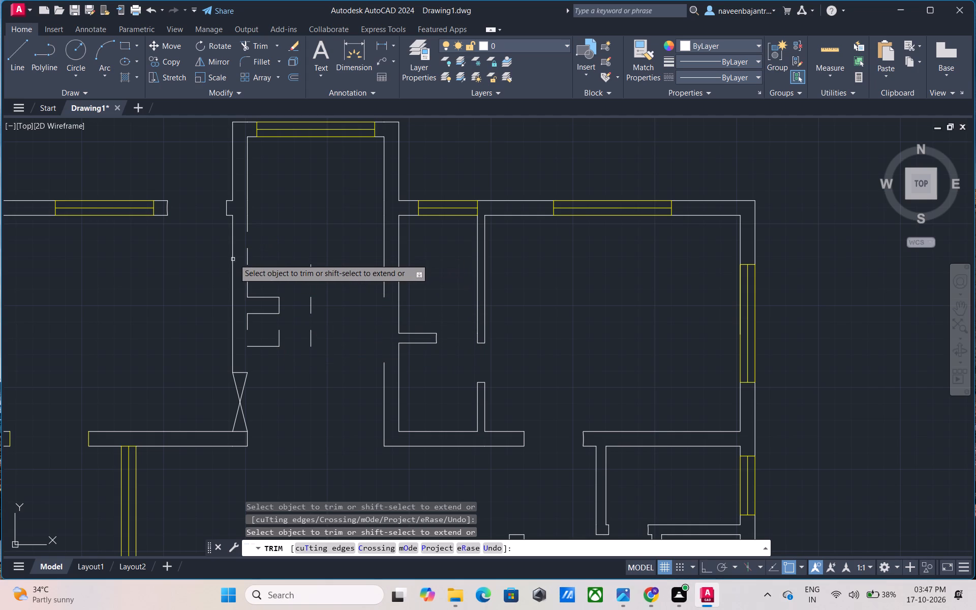
left_click(247, 257)
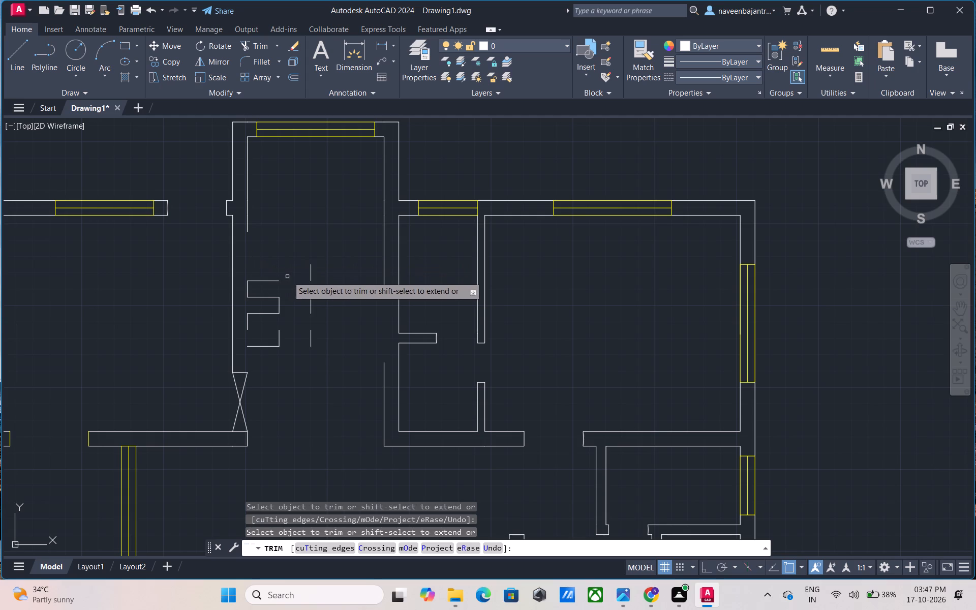
left_click(275, 280)
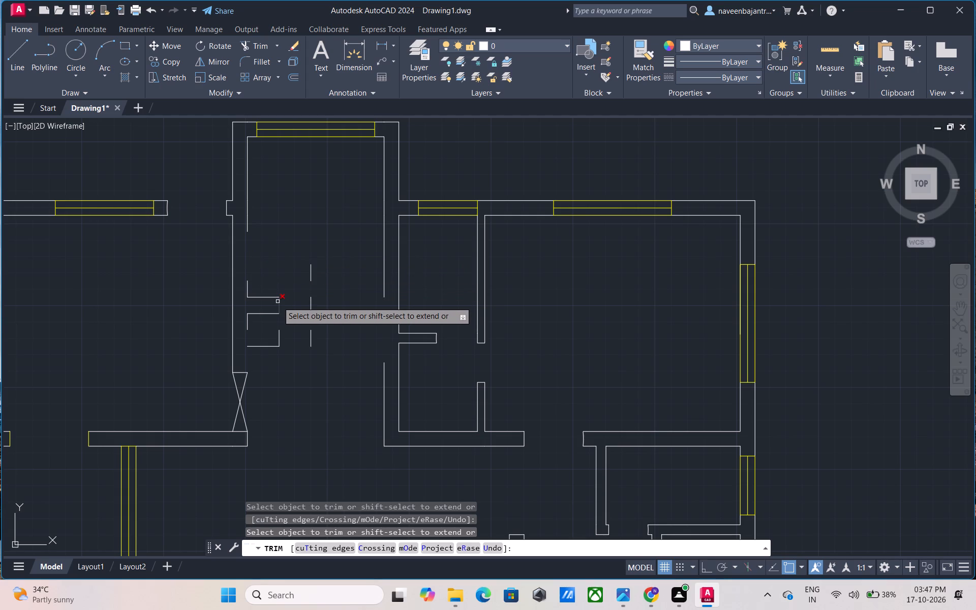
left_click(278, 301)
left_click(274, 297)
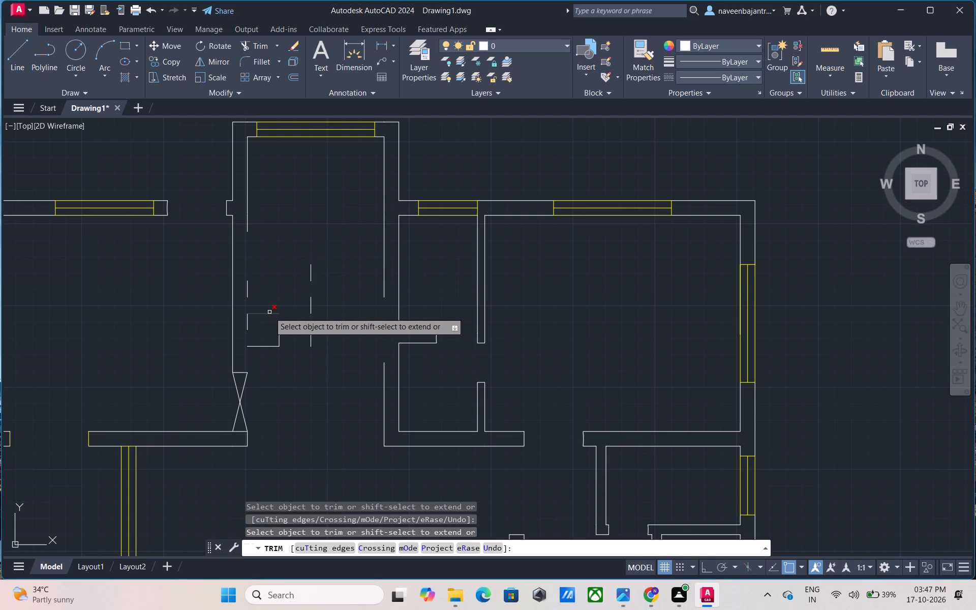
left_click(269, 312)
left_click(278, 332)
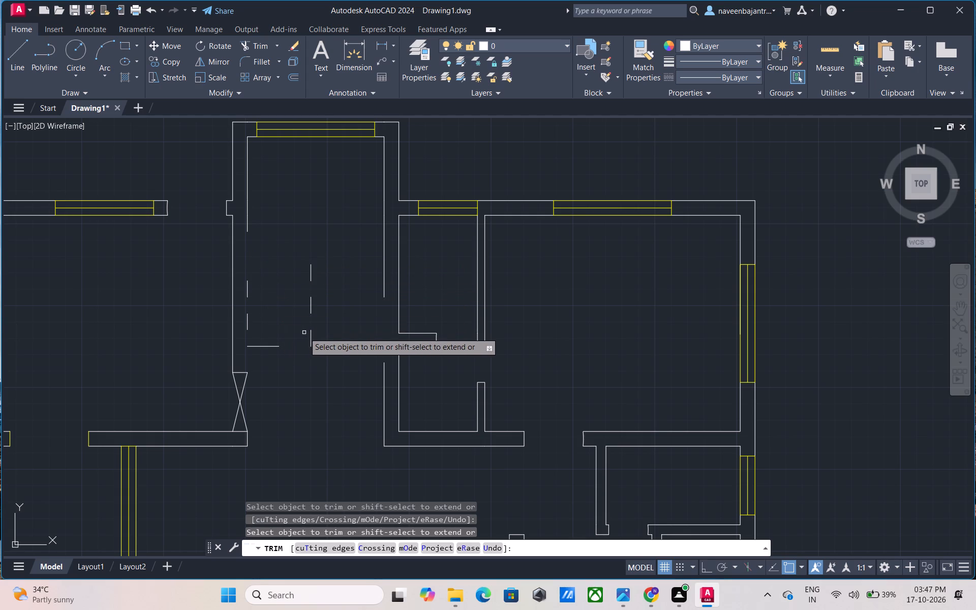
Trim the west flight's three leftover east edge segments, the two wall-face segments beside it and the bottom tread.
left_click(311, 335)
left_click(310, 311)
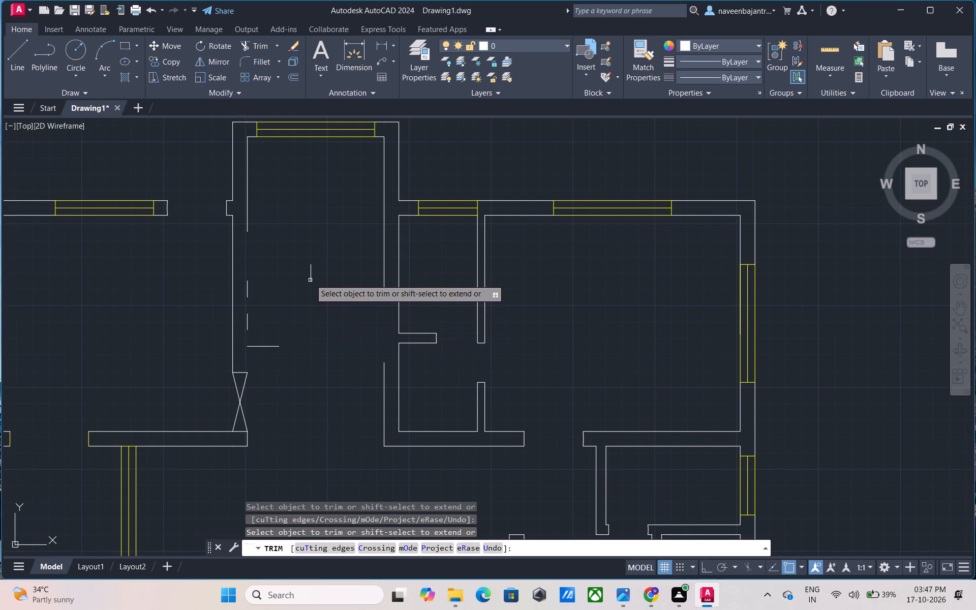
left_click(310, 279)
left_click(246, 292)
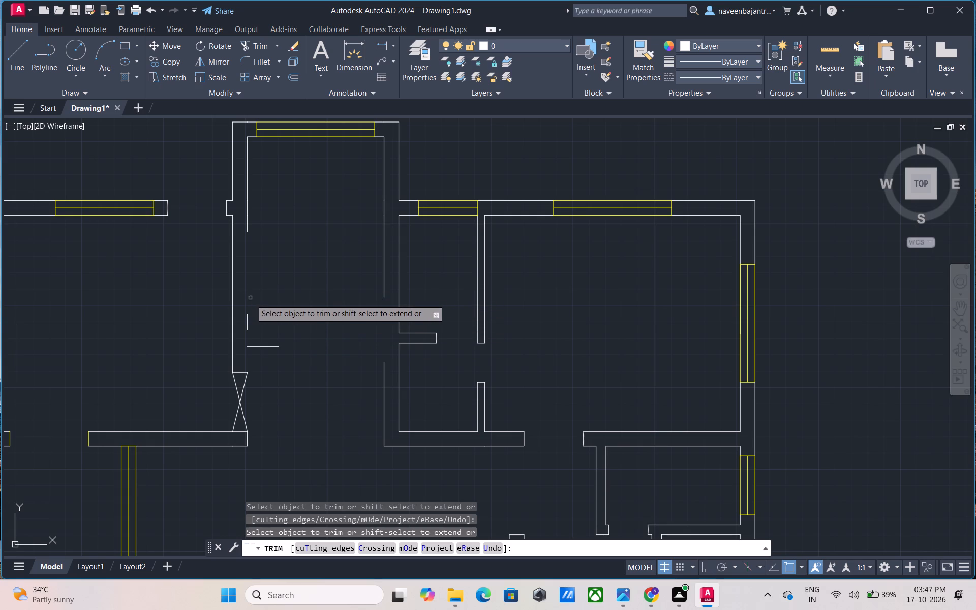
left_click(247, 324)
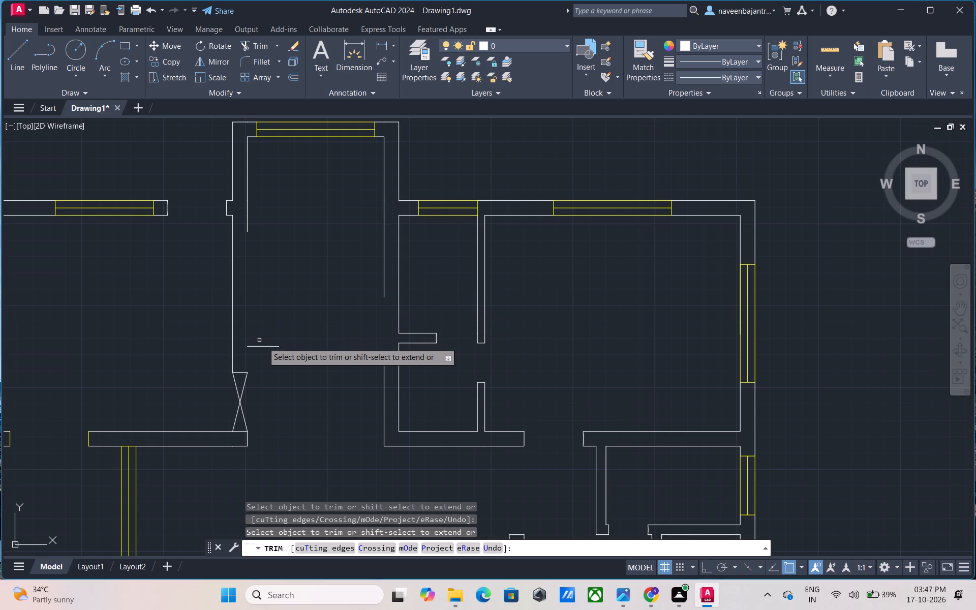
left_click(269, 347)
Trim the outer face of the stairwell's west wall and the yellow end caps on both sides of the northwest room's south opening.
scroll(269, 347, "down", 1)
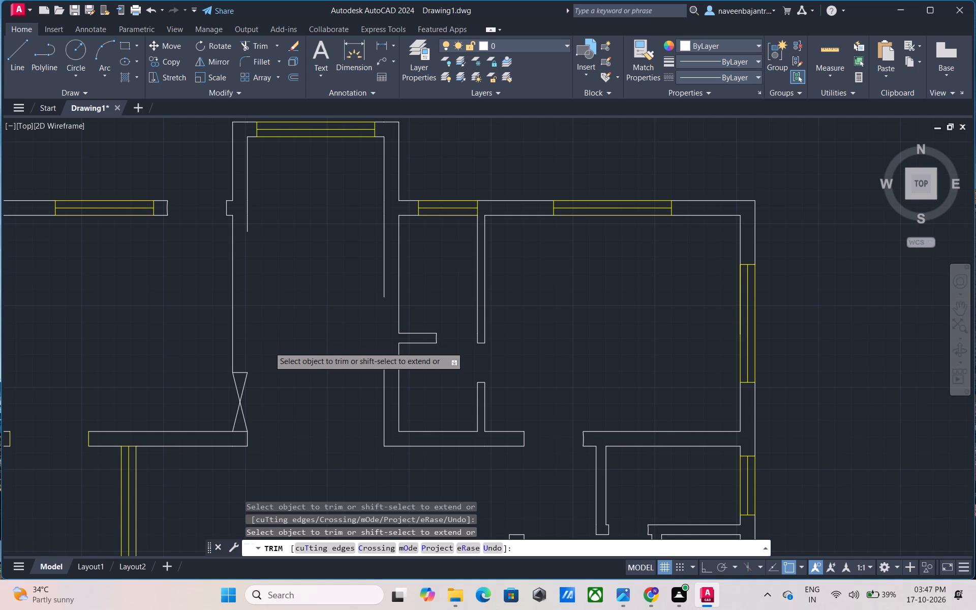
left_click(247, 321)
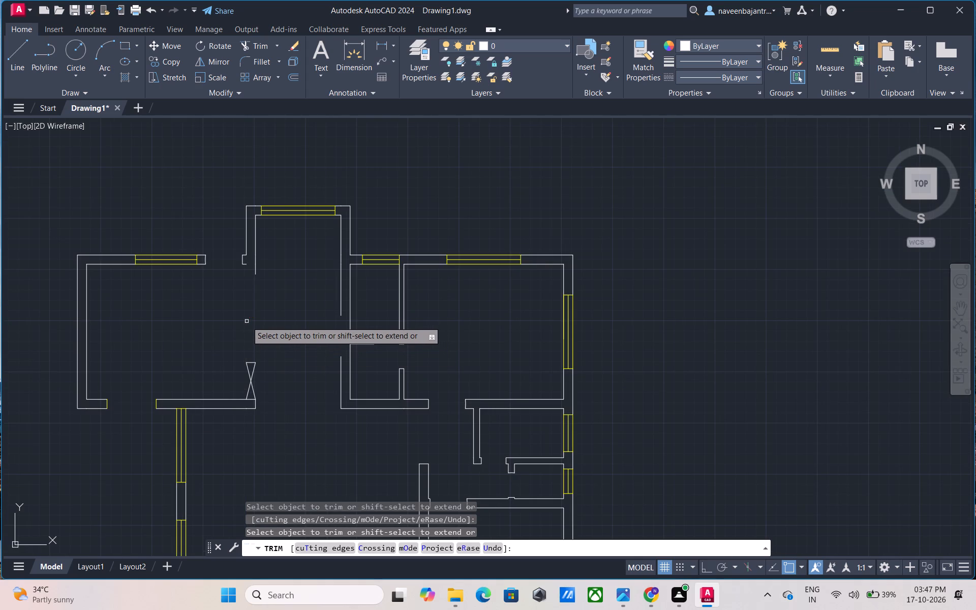
left_click(158, 405)
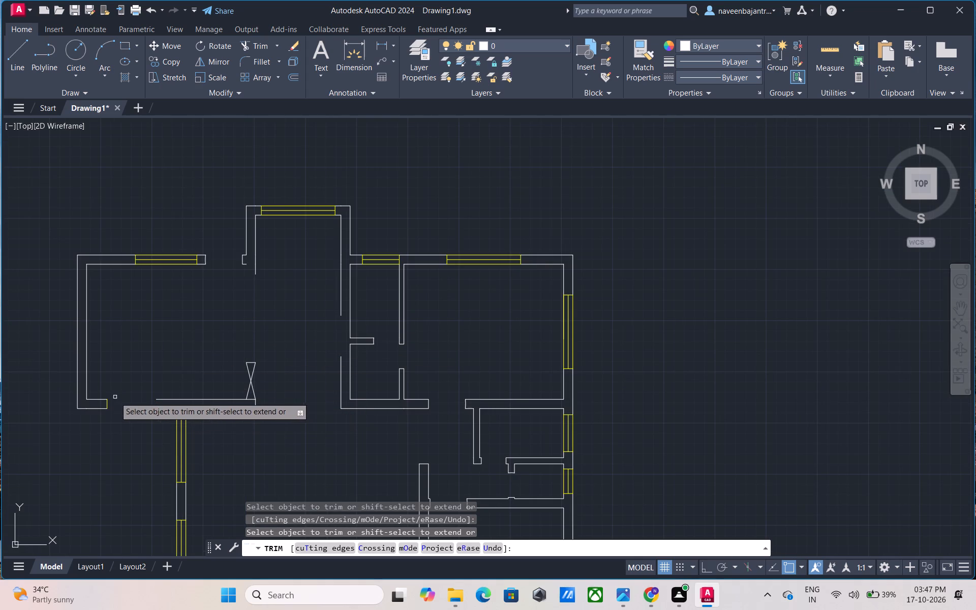
left_click(107, 404)
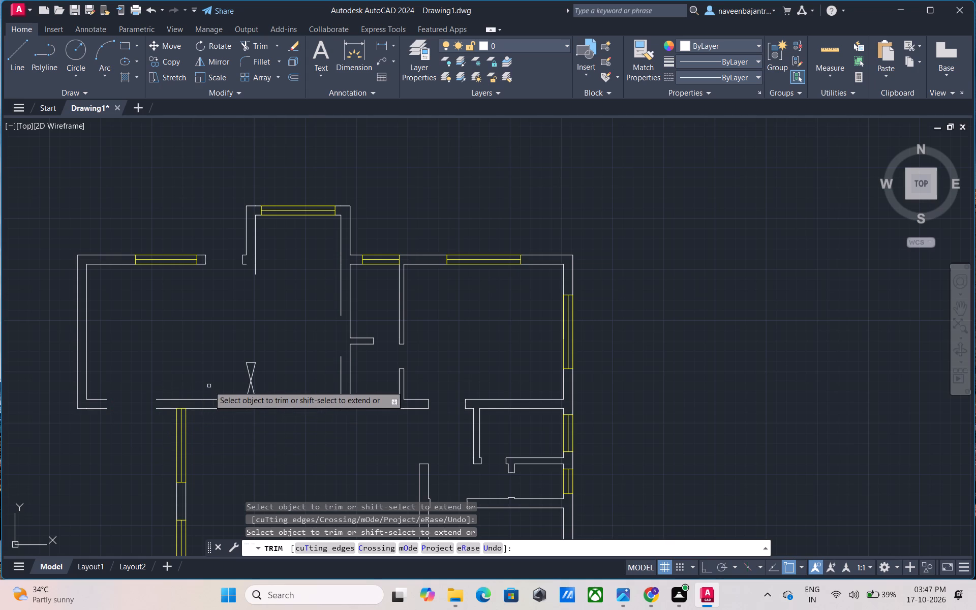
Trim away the crossed opening symbol at the south end of the stairwell's west wall, including its top line and both diagonals.
left_click(248, 387)
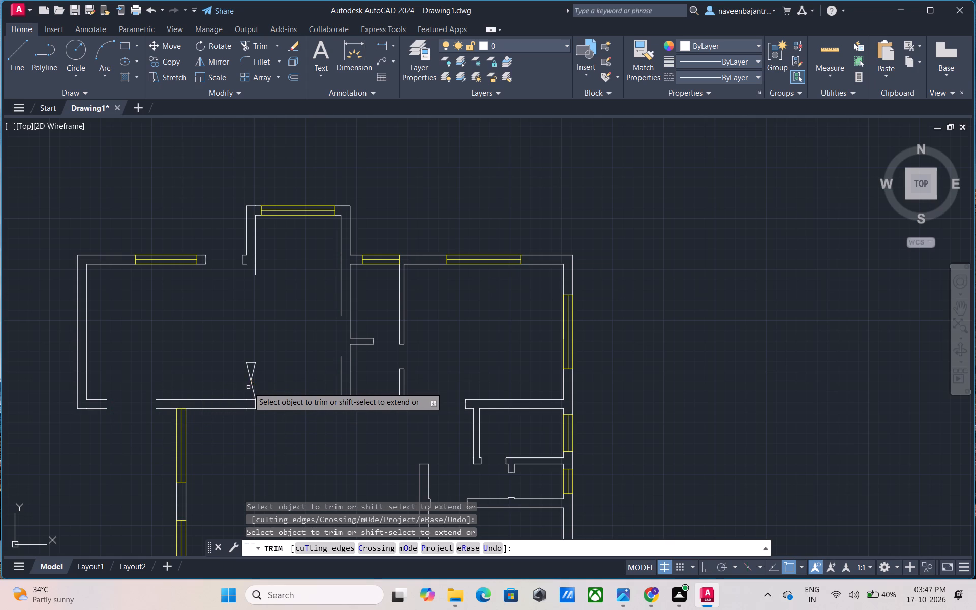
left_click(247, 373)
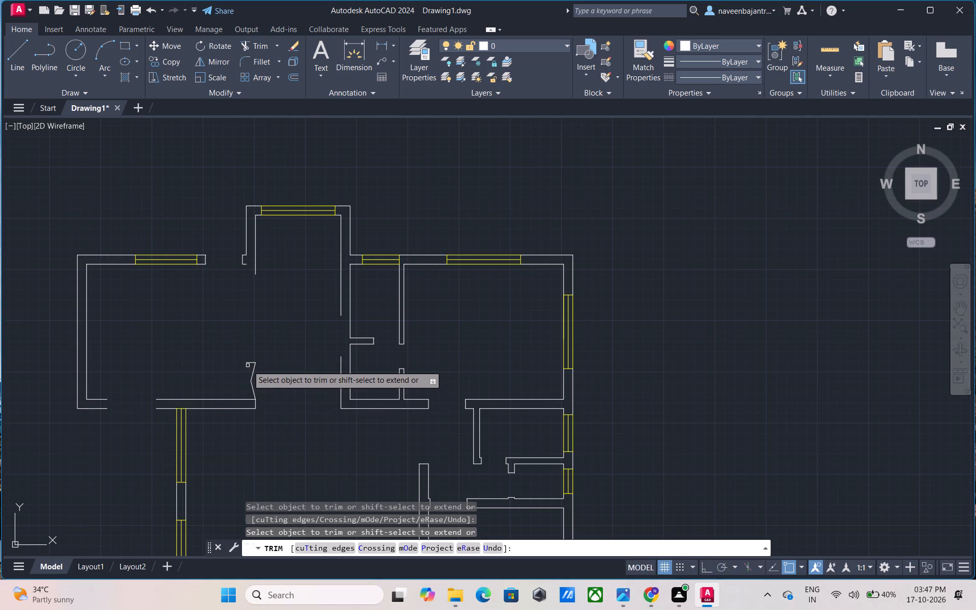
left_click(248, 363)
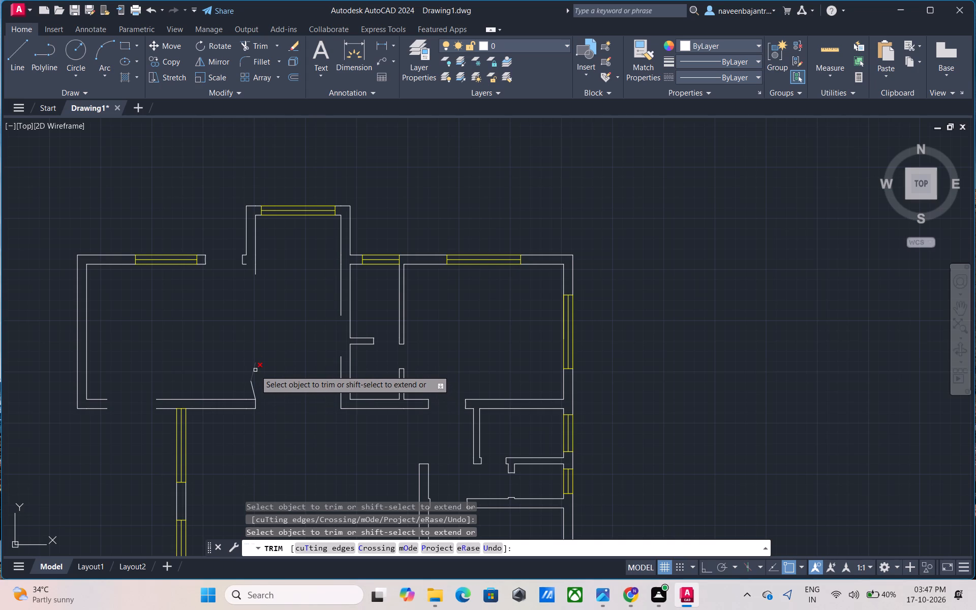
left_click(255, 370)
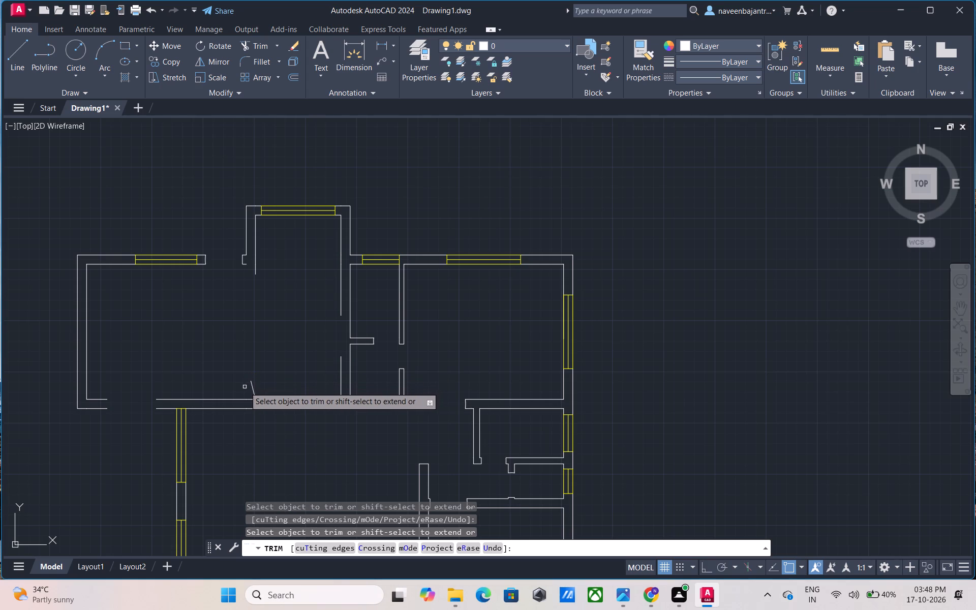
left_click(251, 386)
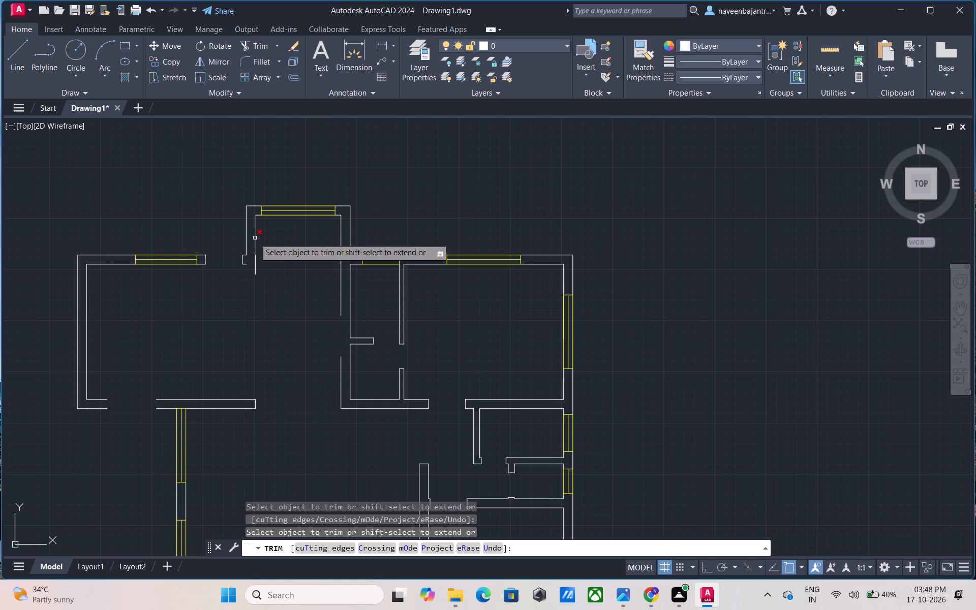
Trim the stairwell's upper west wall faces, the small jog beside the door opening, and the wall stubs west of the north window.
left_click(255, 238)
left_click(255, 255)
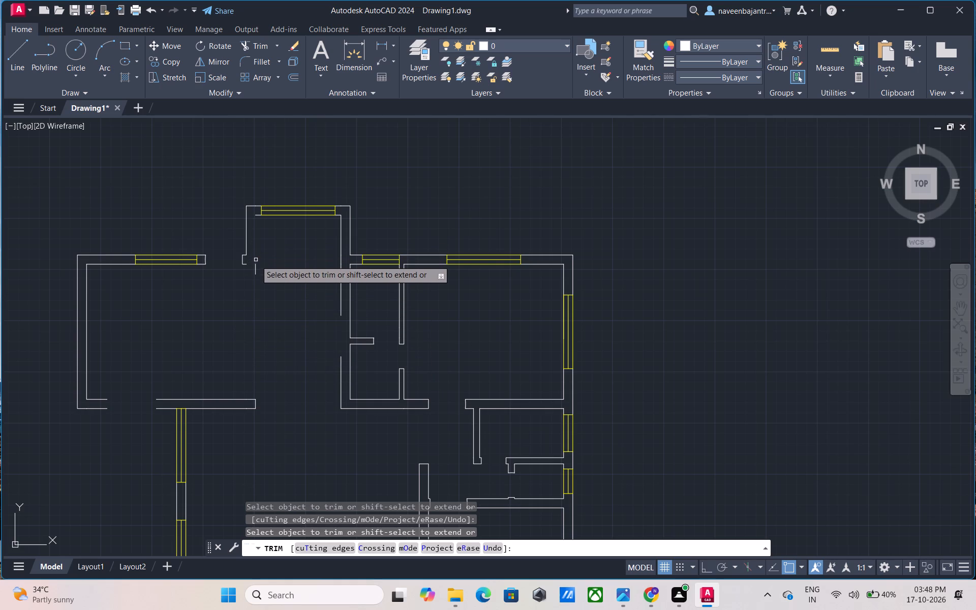
left_click(256, 267)
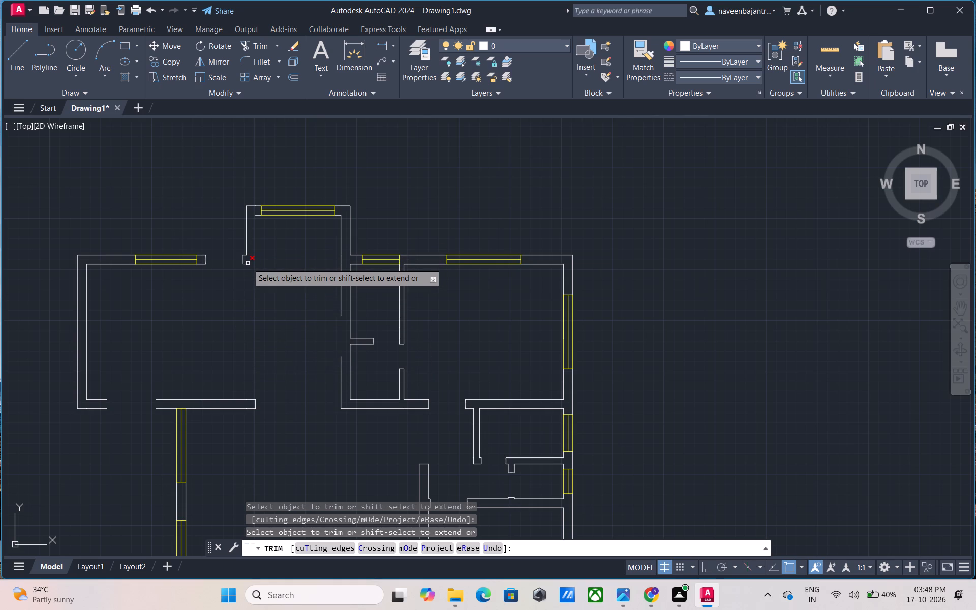
left_click(248, 263)
left_click(241, 261)
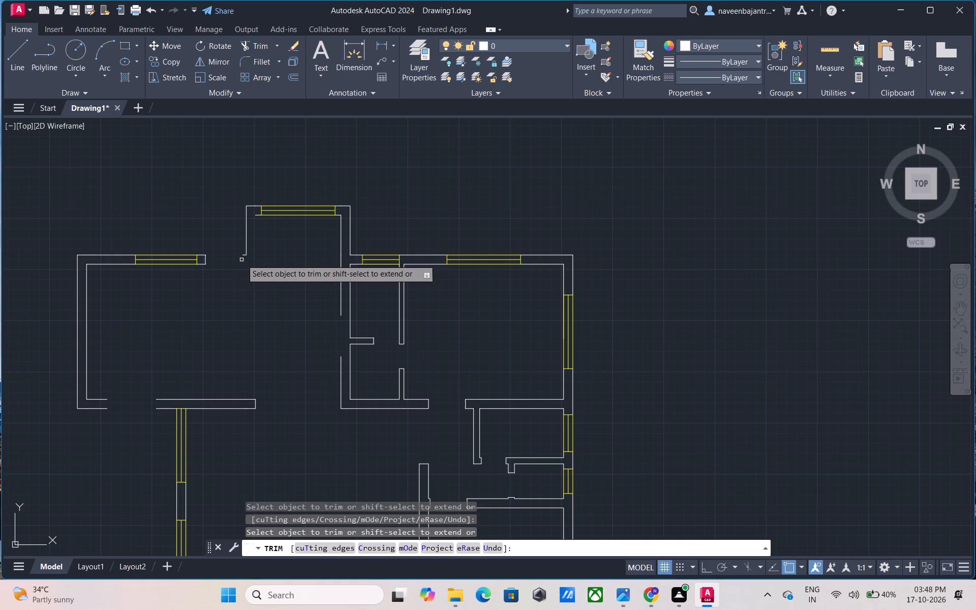
left_click(241, 256)
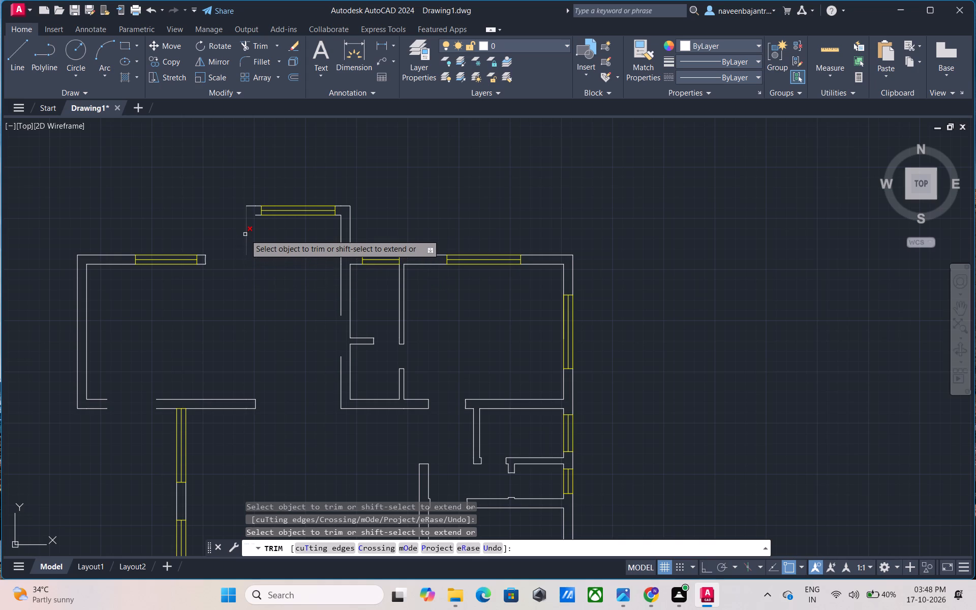
left_click(245, 234)
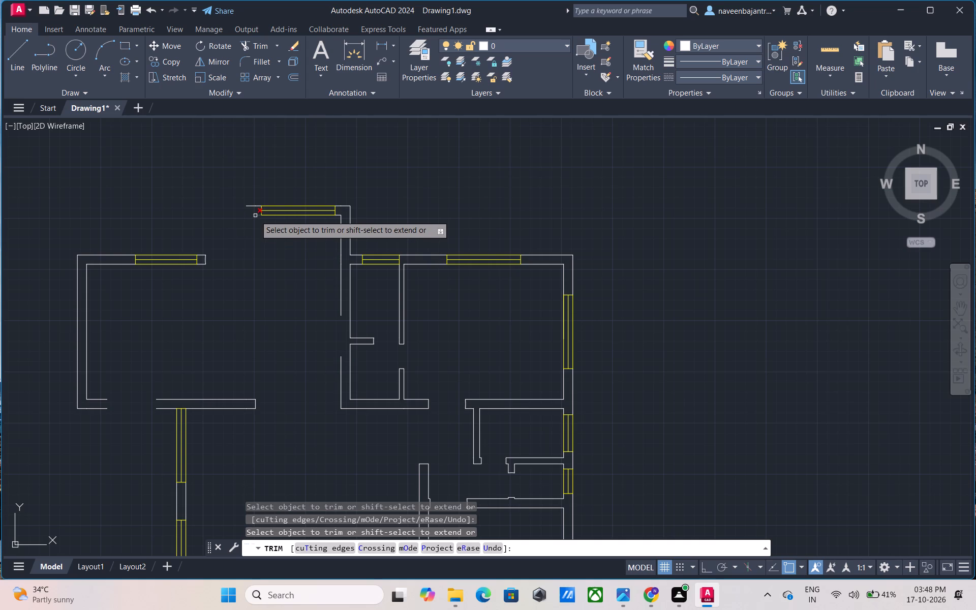
left_click(255, 216)
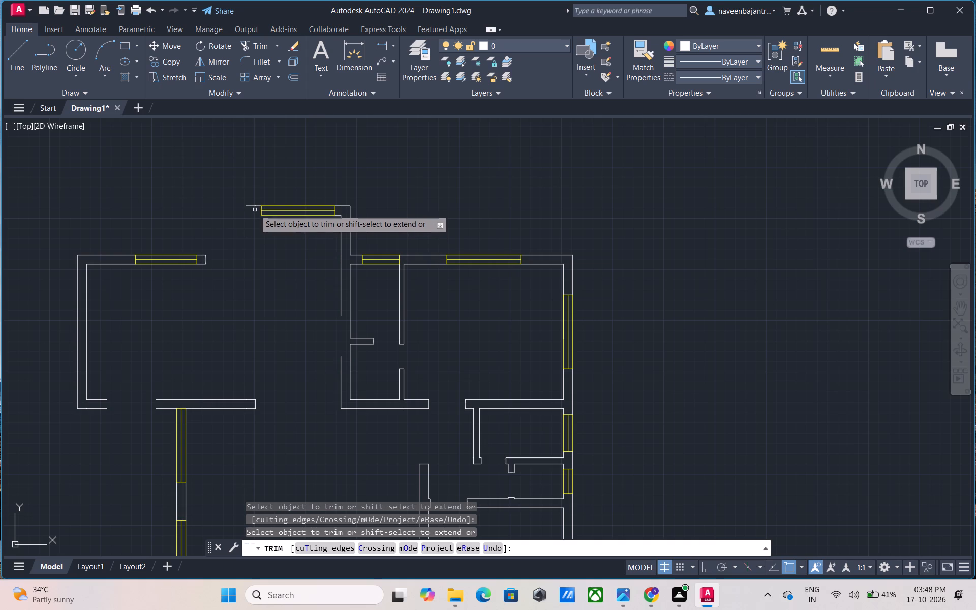
left_click(254, 206)
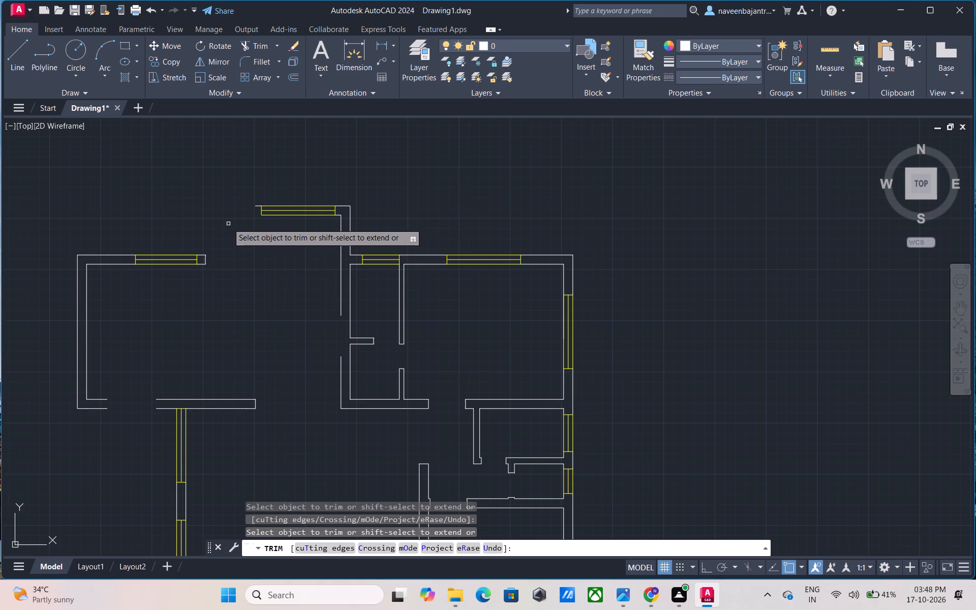
left_click(256, 206)
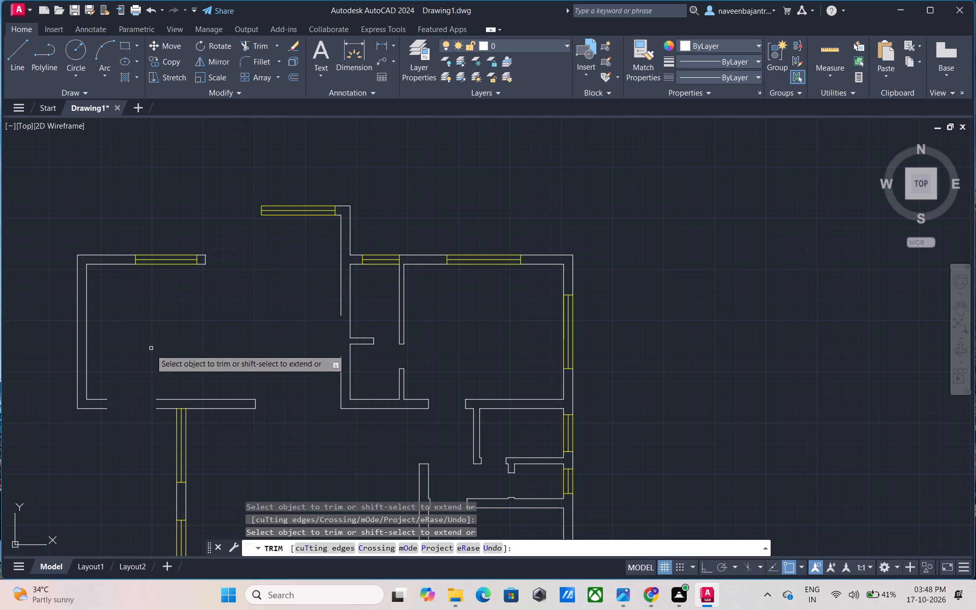
Trim the northwest room's southwest wall corner and both faces of its west wall.
left_click(96, 409)
left_click(97, 400)
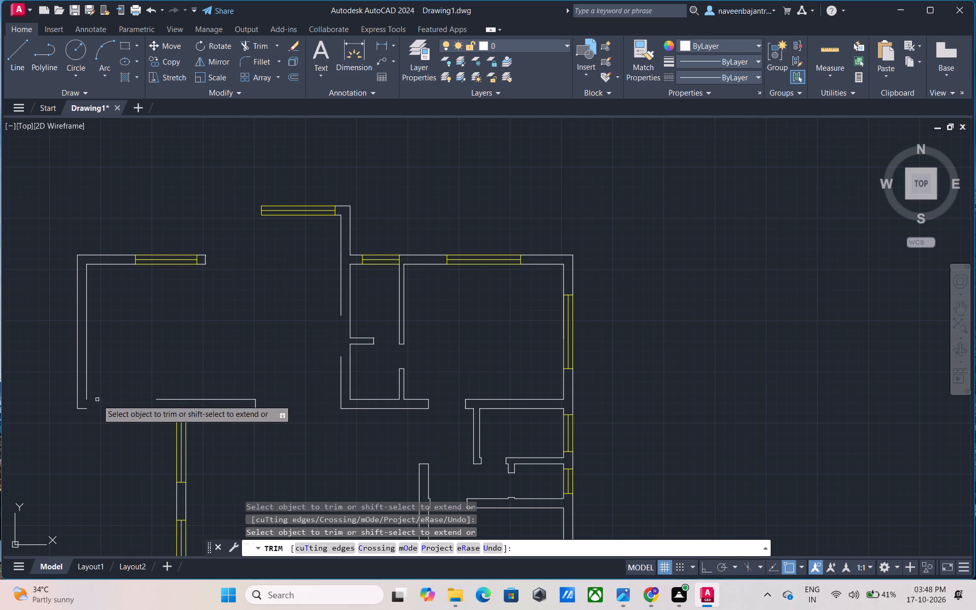
left_click(83, 410)
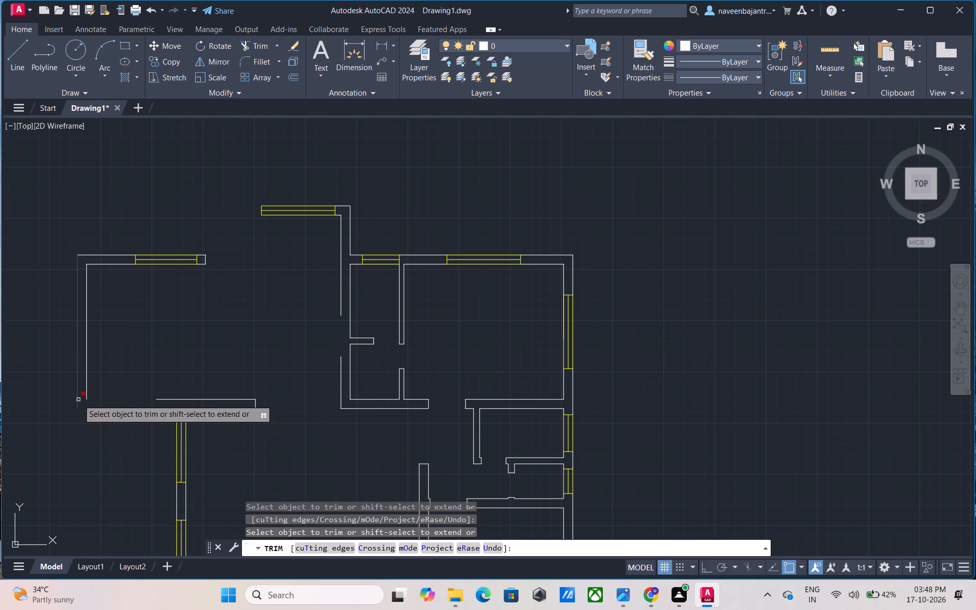
left_click(78, 400)
left_click(87, 358)
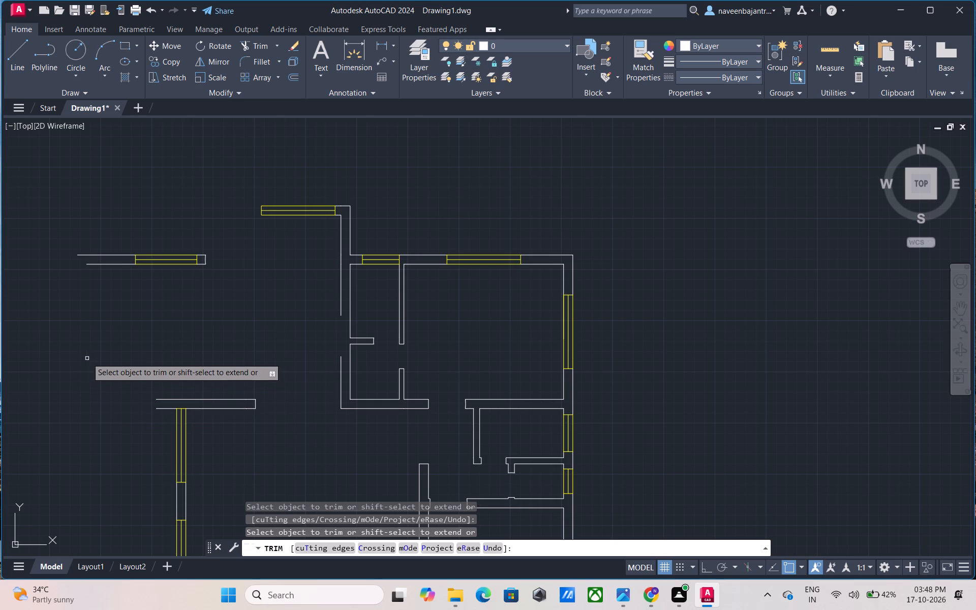
Trim the wall stub east of the northwest room's north window, including its end cap and both faces.
left_click(204, 260)
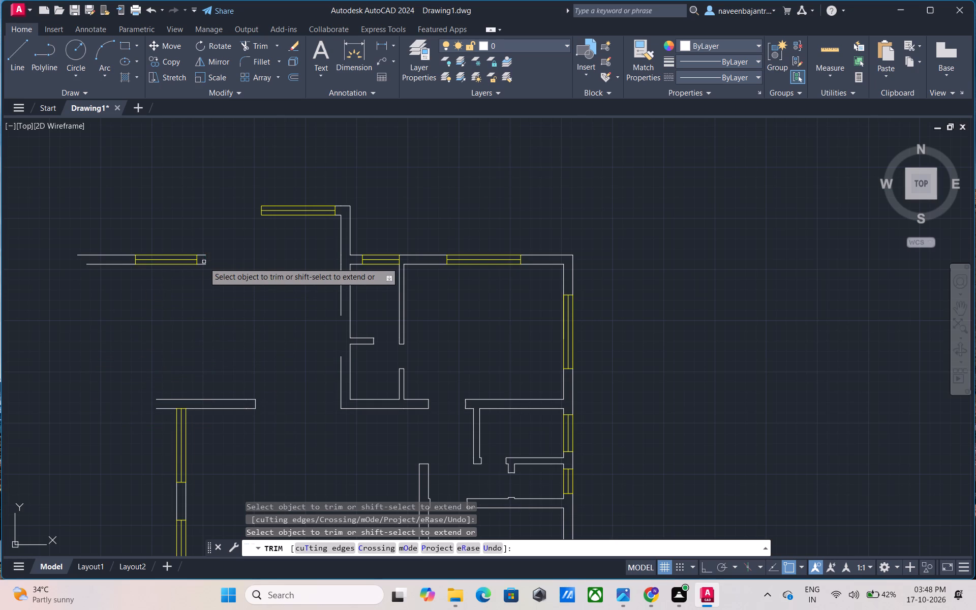
left_click(204, 264)
left_click(204, 256)
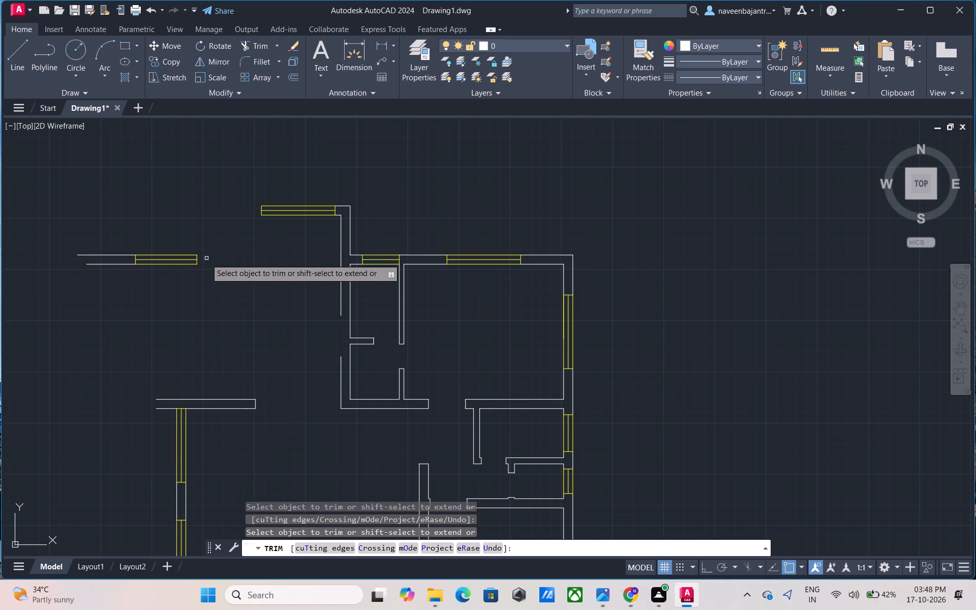
Trim both wall faces west of the northwest room's north window.
left_click(110, 265)
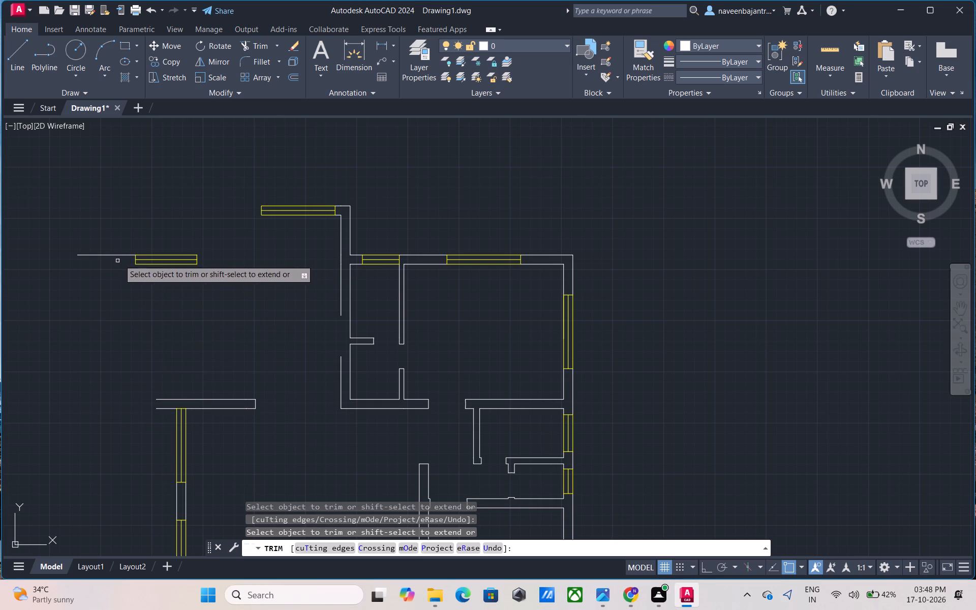
left_click(125, 256)
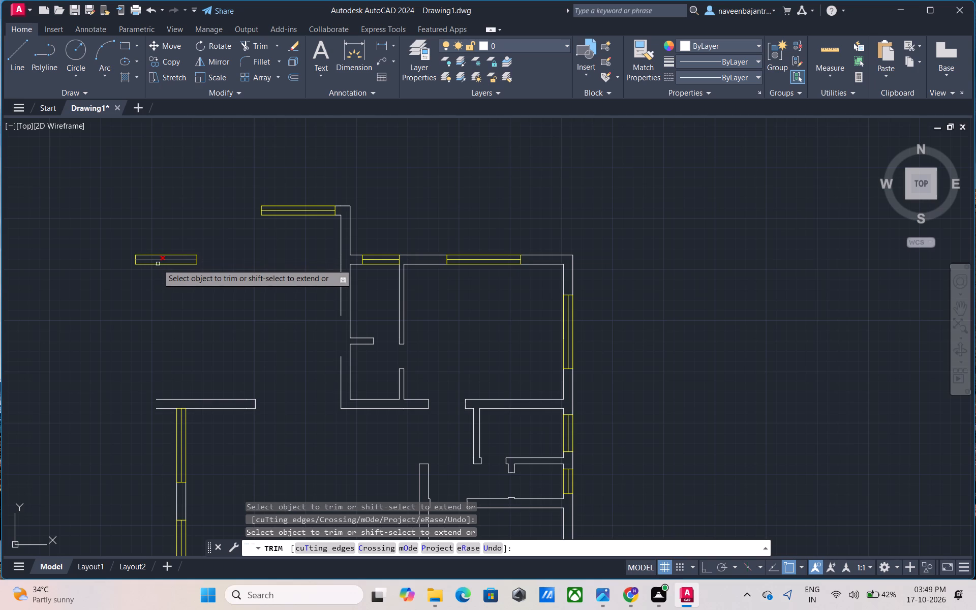
Trim away the northwest room's yellow north window, including its outer lines, end caps and centre line.
left_click(158, 265)
left_click(159, 256)
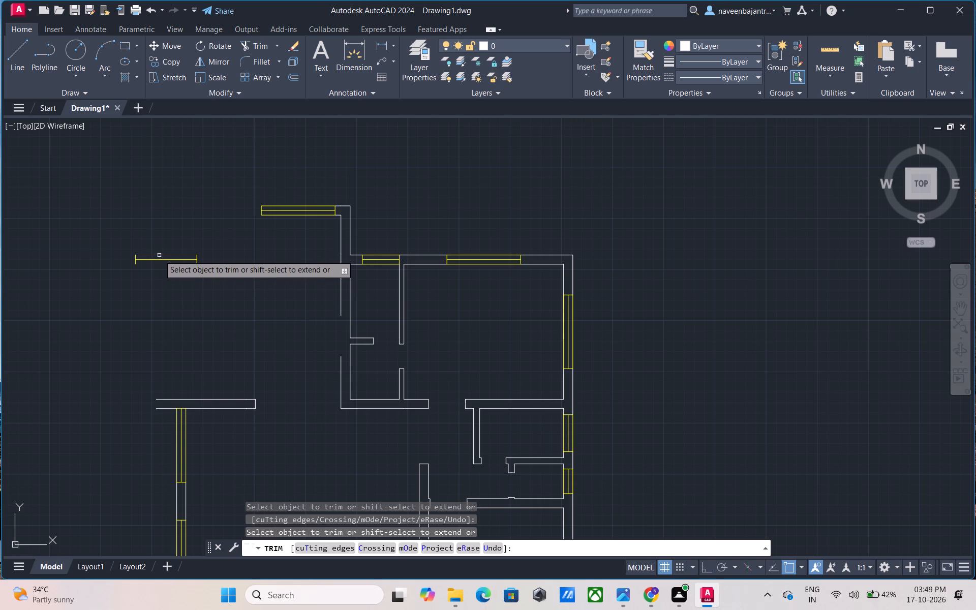
left_click(197, 255)
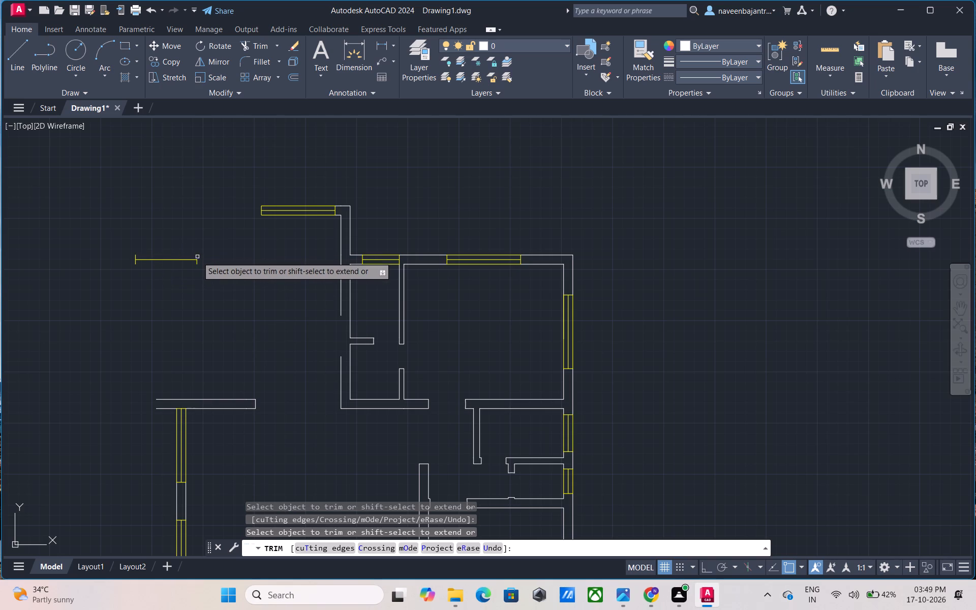
left_click(198, 264)
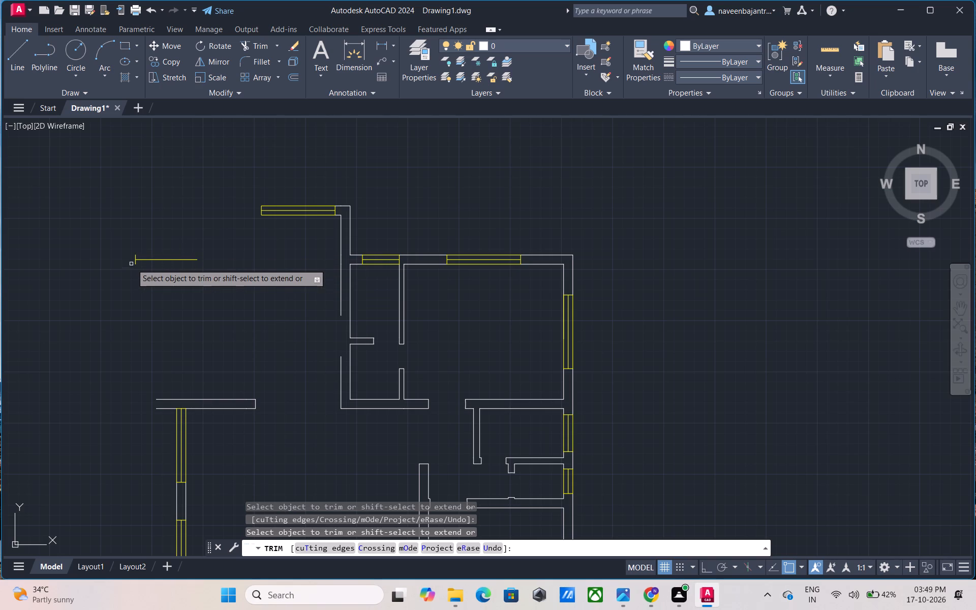
left_click(134, 257)
left_click(148, 259)
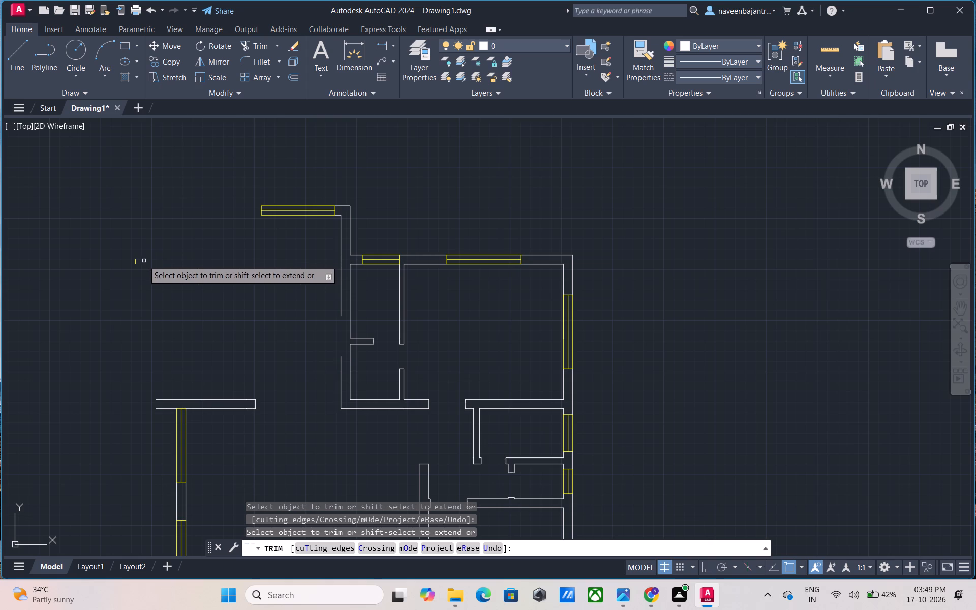
left_click(136, 262)
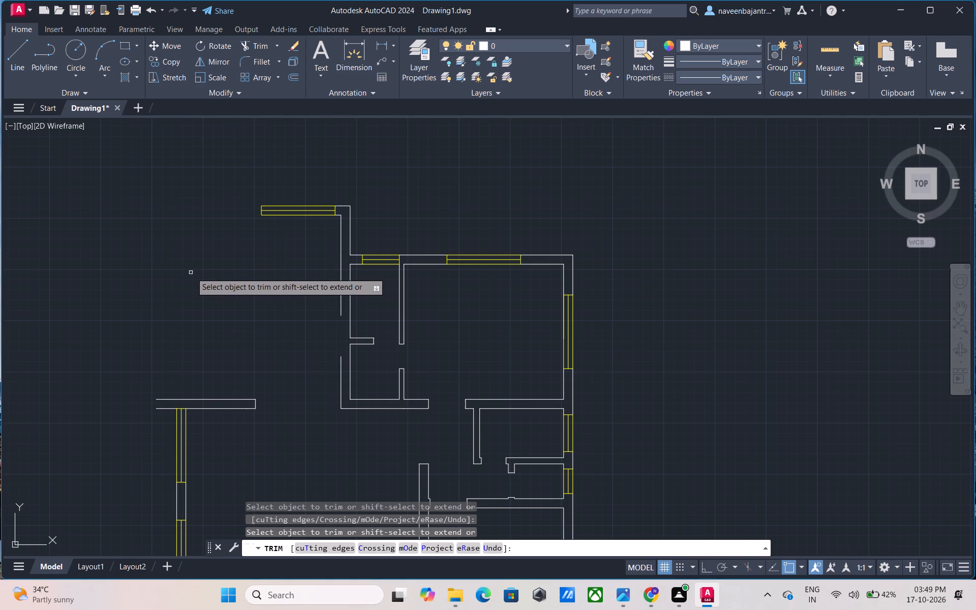
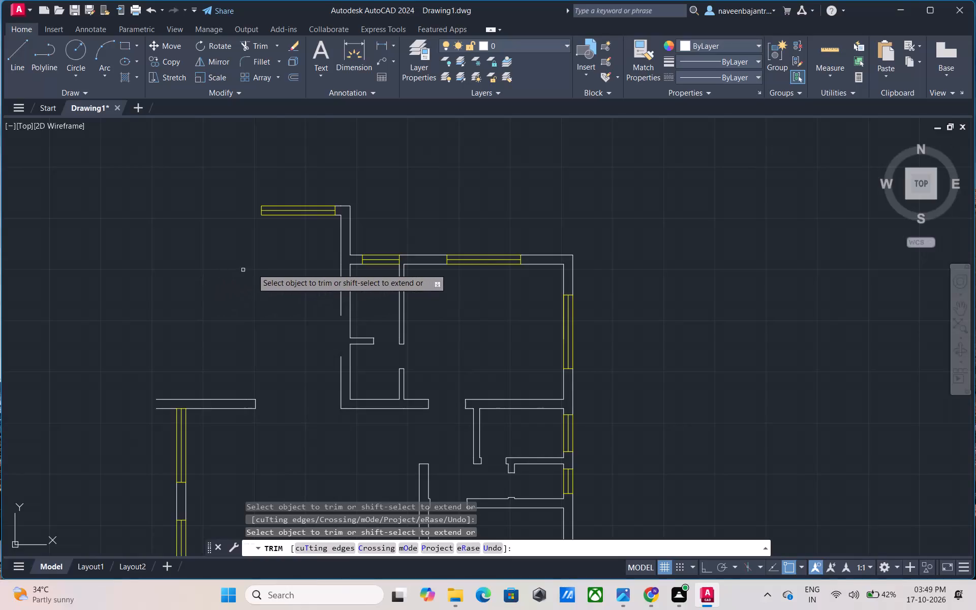
Trim away the projecting window at the plan's northwest and the wall-end lines connecting it to the vertical wall.
left_click(322, 216)
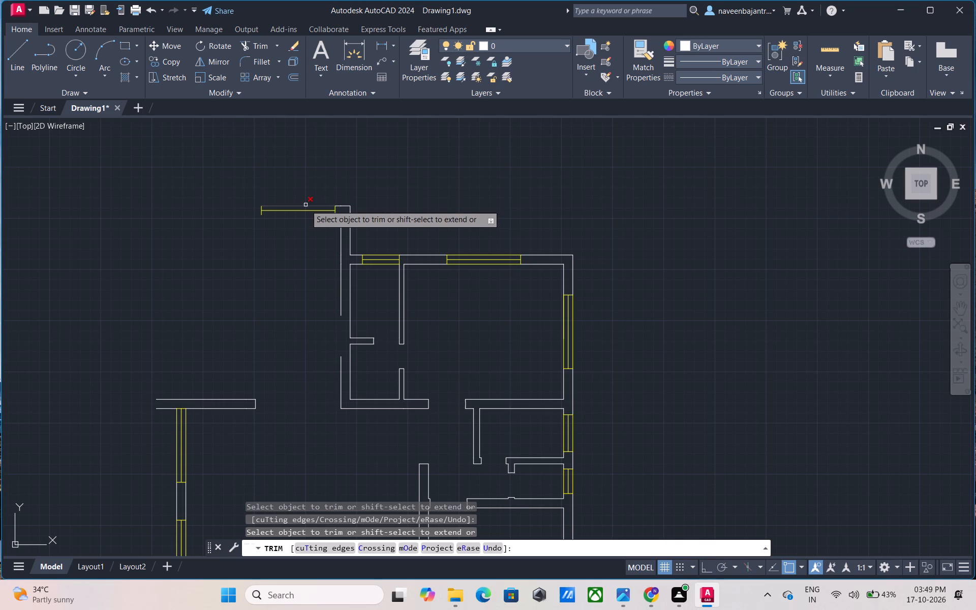
left_click(306, 205)
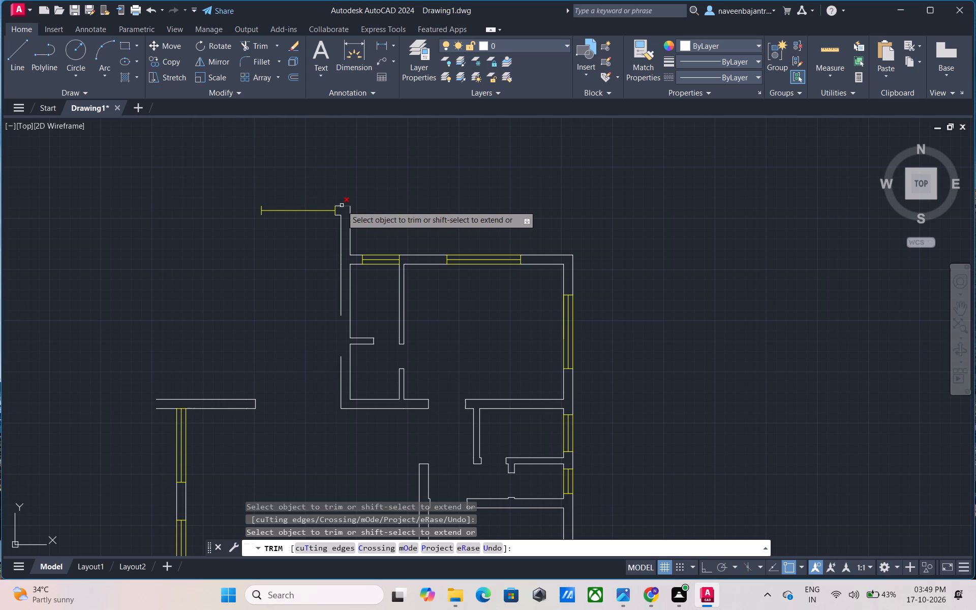
left_click(342, 205)
left_click(339, 221)
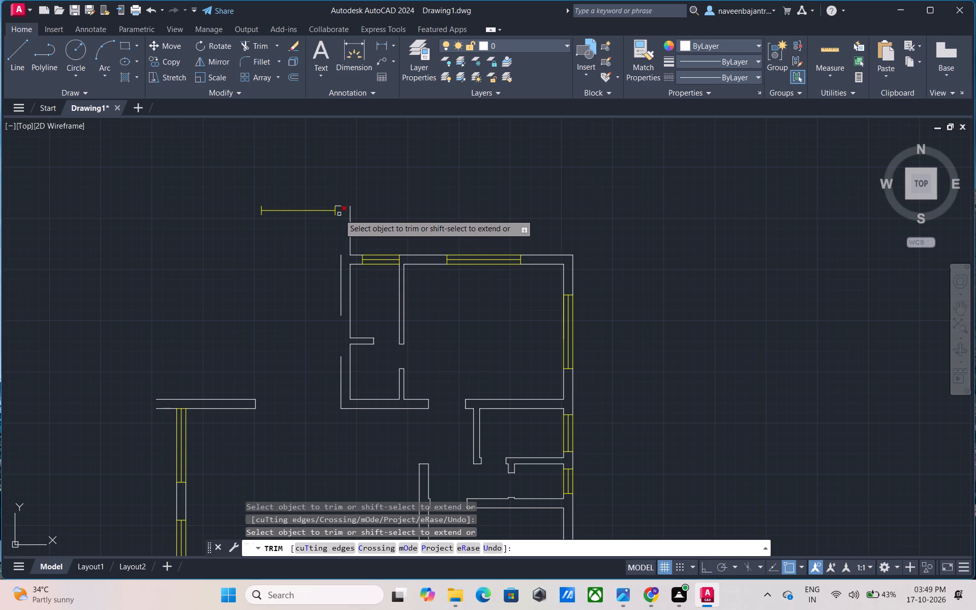
left_click(339, 214)
left_click(339, 205)
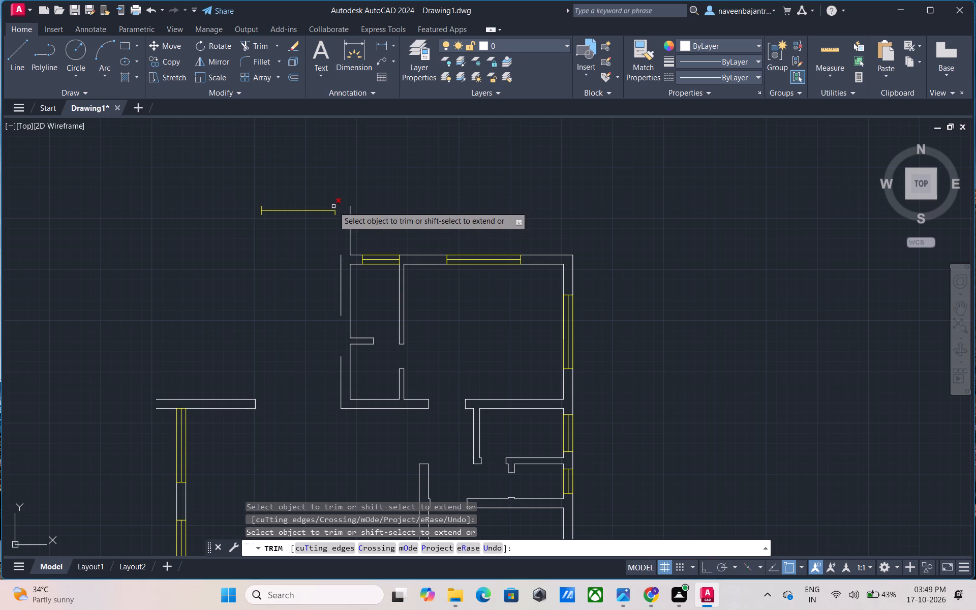
left_click(333, 206)
left_click(335, 213)
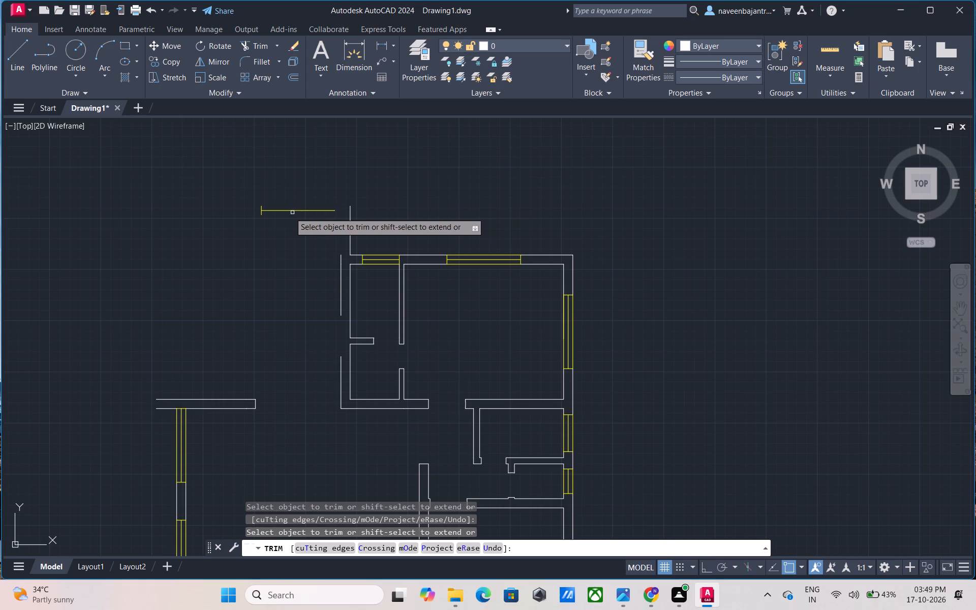
left_click(279, 212)
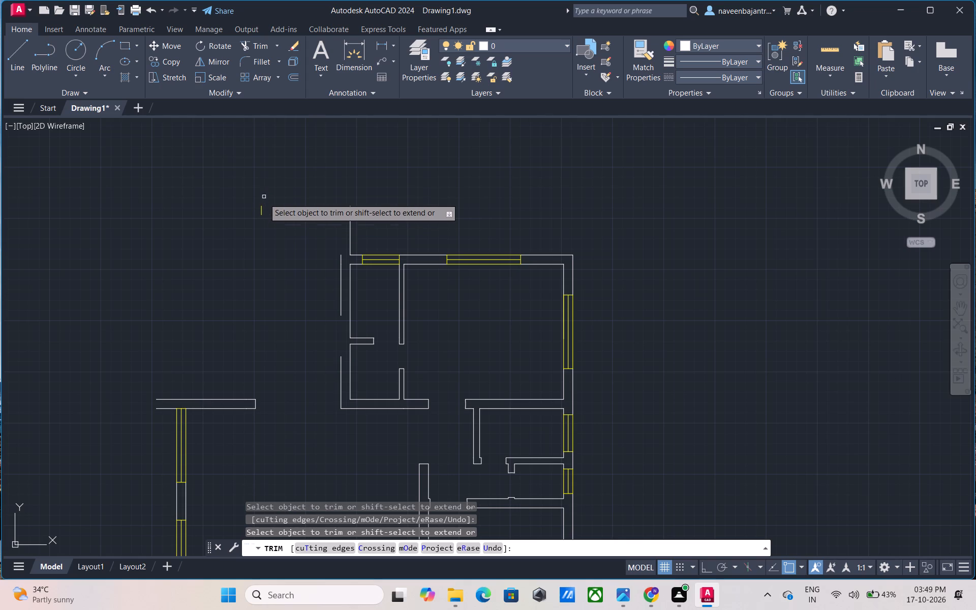
left_click(262, 206)
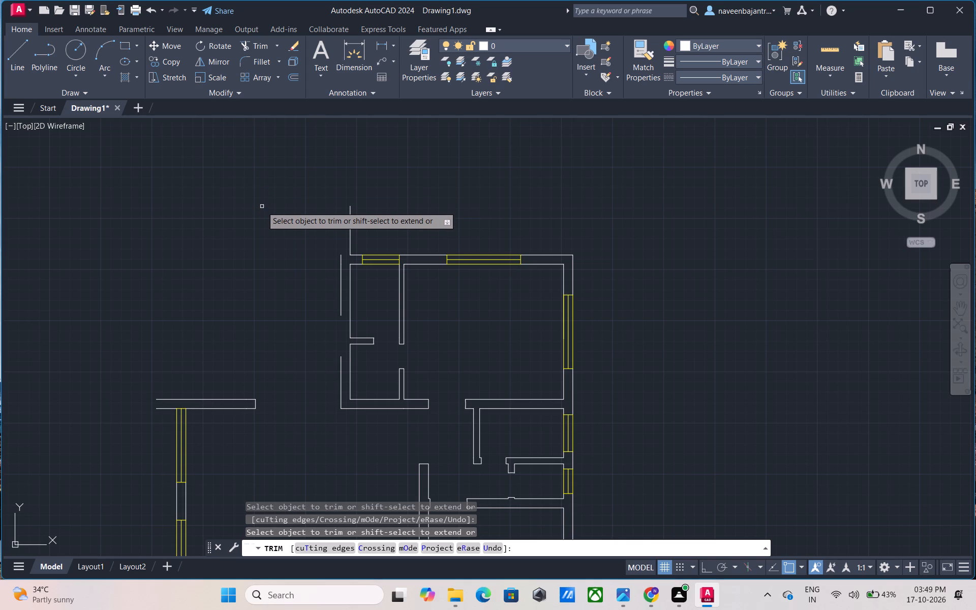
Trim away the upper outer line of the west wall and the line projecting above the northwest corner.
left_click(341, 262)
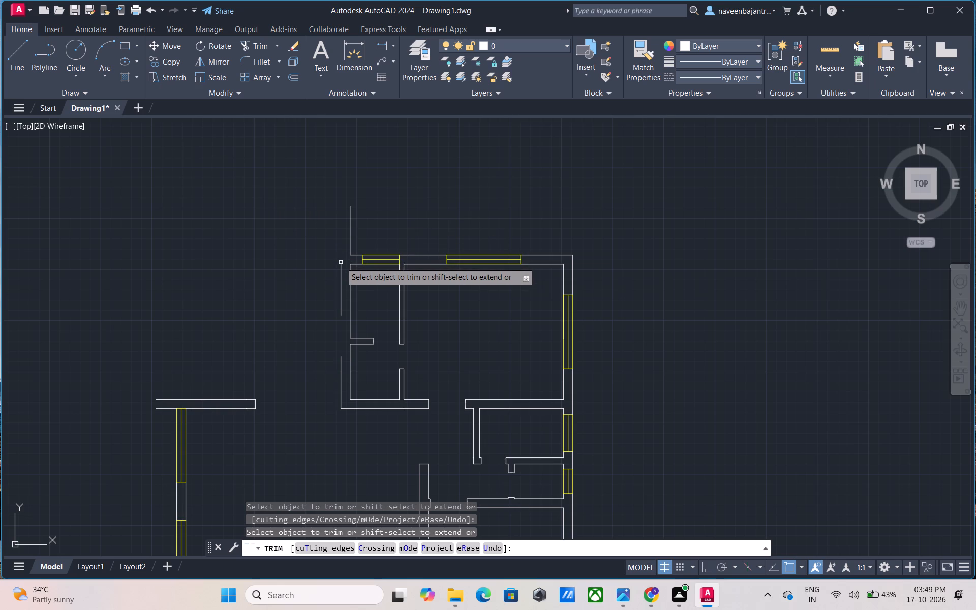
left_click(341, 266)
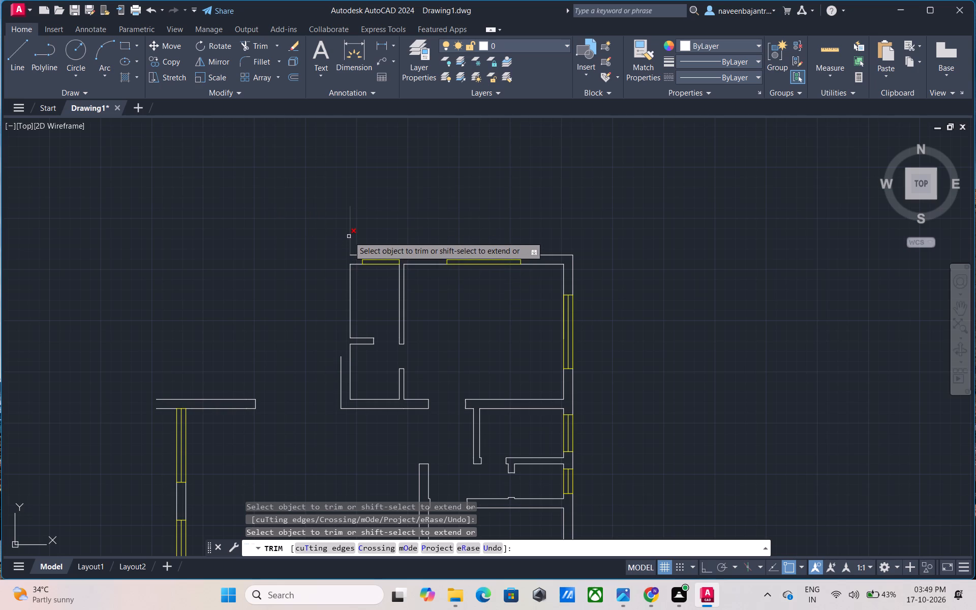
left_click(349, 235)
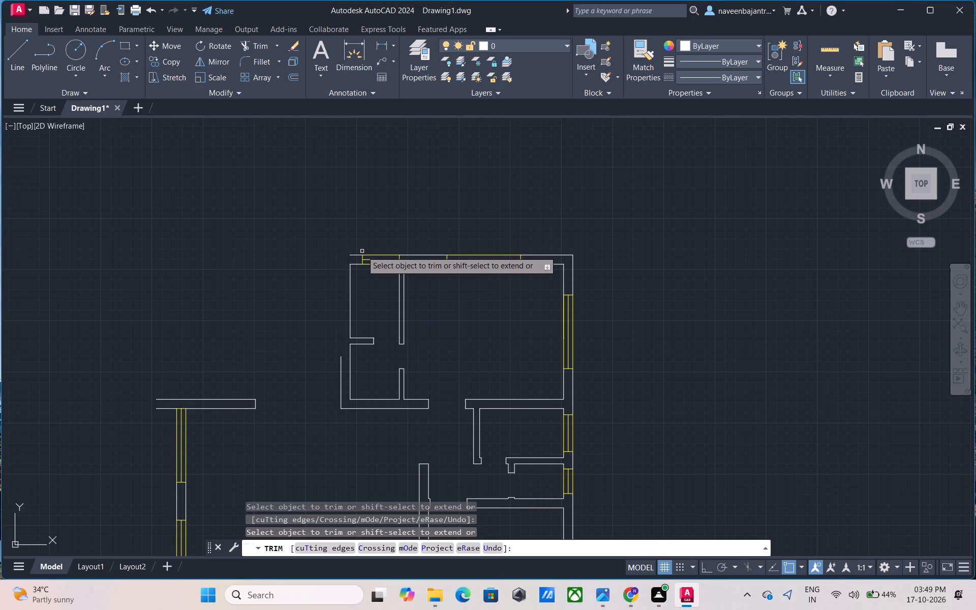
Trim away the small window in the north wall of the northwest room, along with the wall lines beside it.
left_click(358, 263)
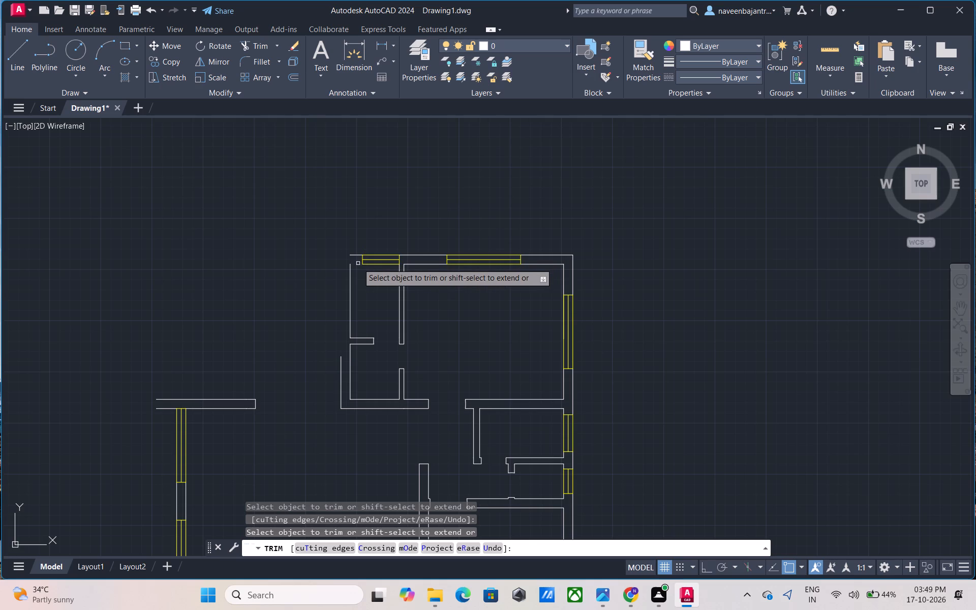
left_click(375, 265)
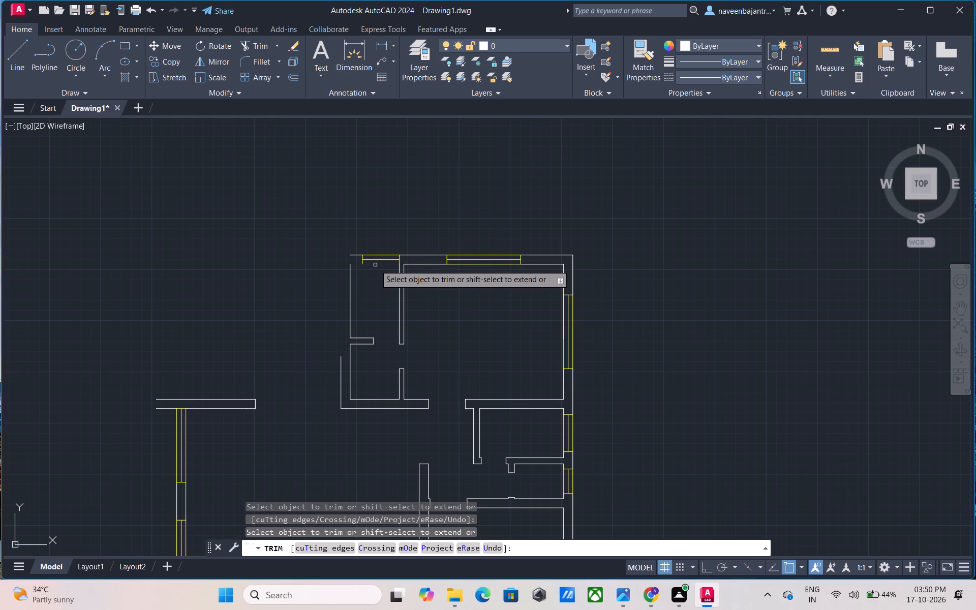
scroll(375, 265, "up", 2)
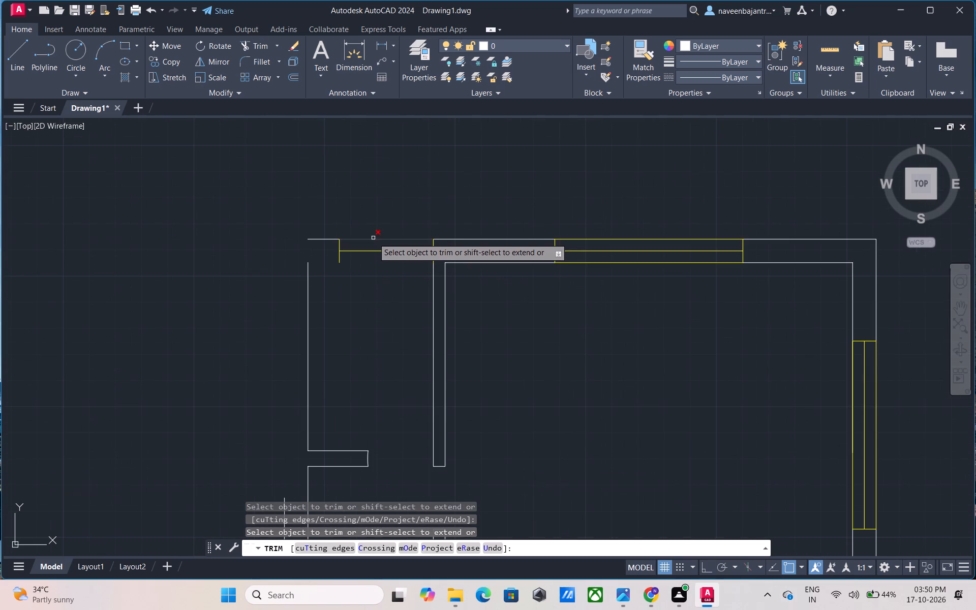
left_click(373, 238)
left_click(324, 238)
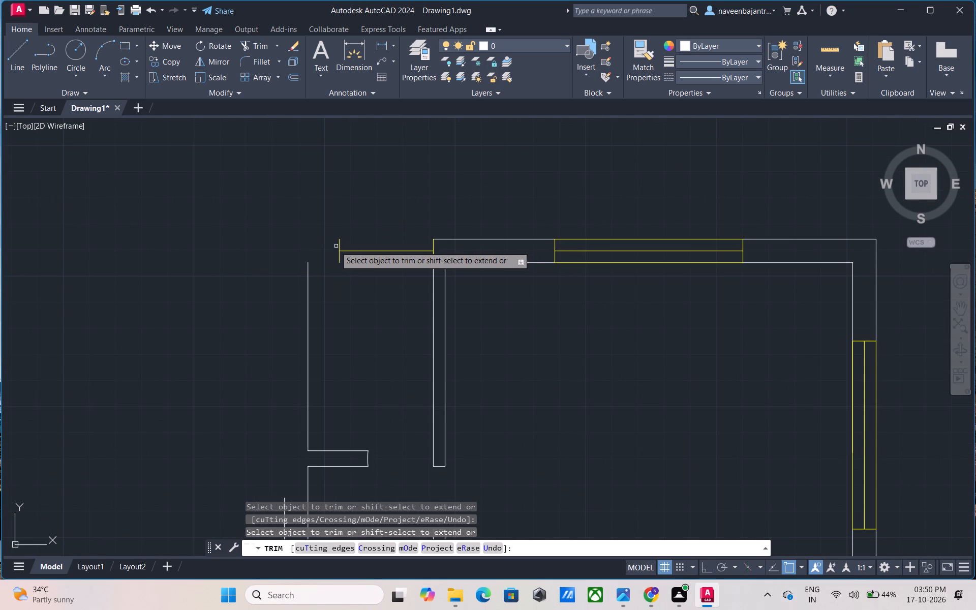
left_click(339, 245)
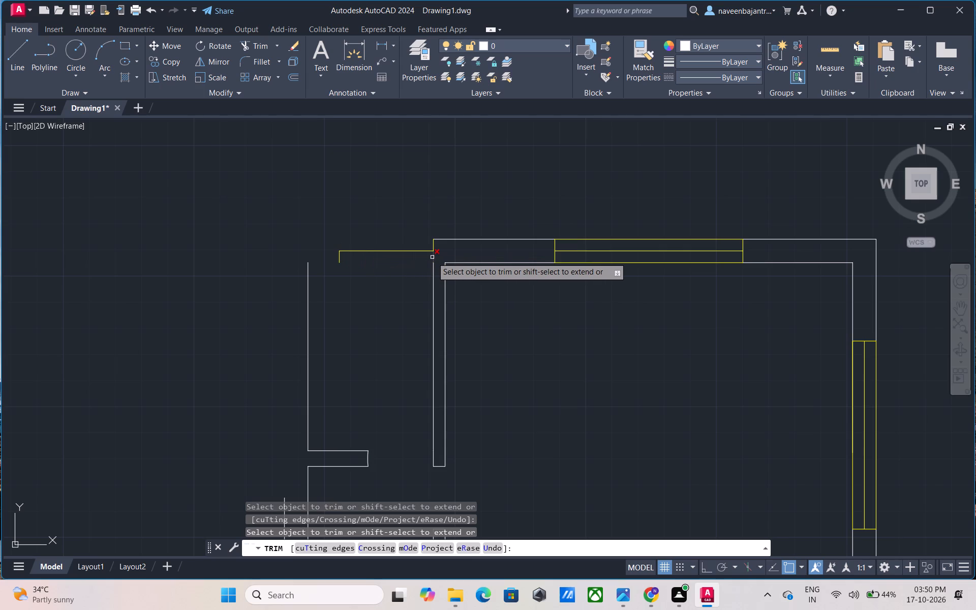
left_click(432, 257)
left_click(433, 248)
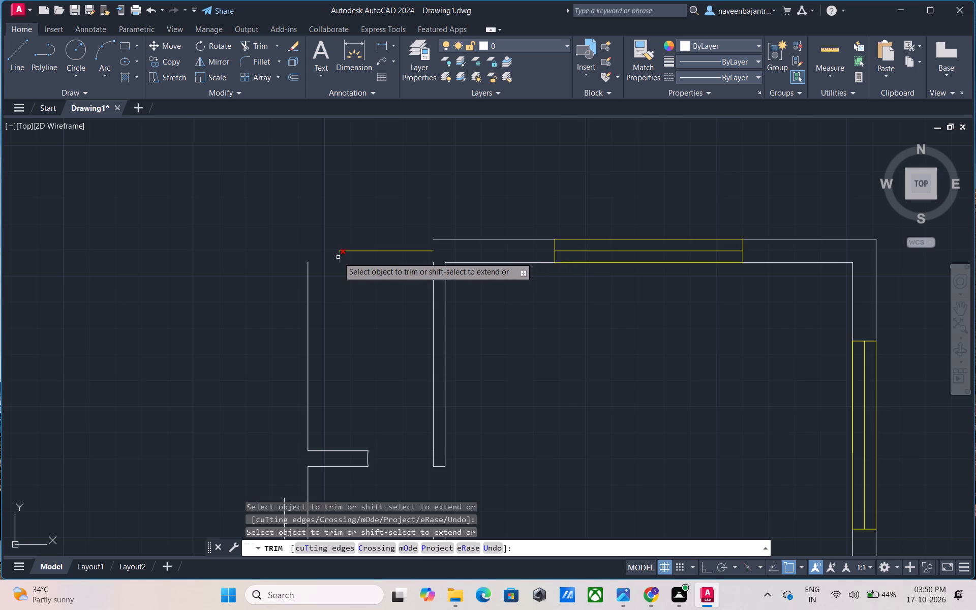
left_click(338, 257)
left_click(380, 251)
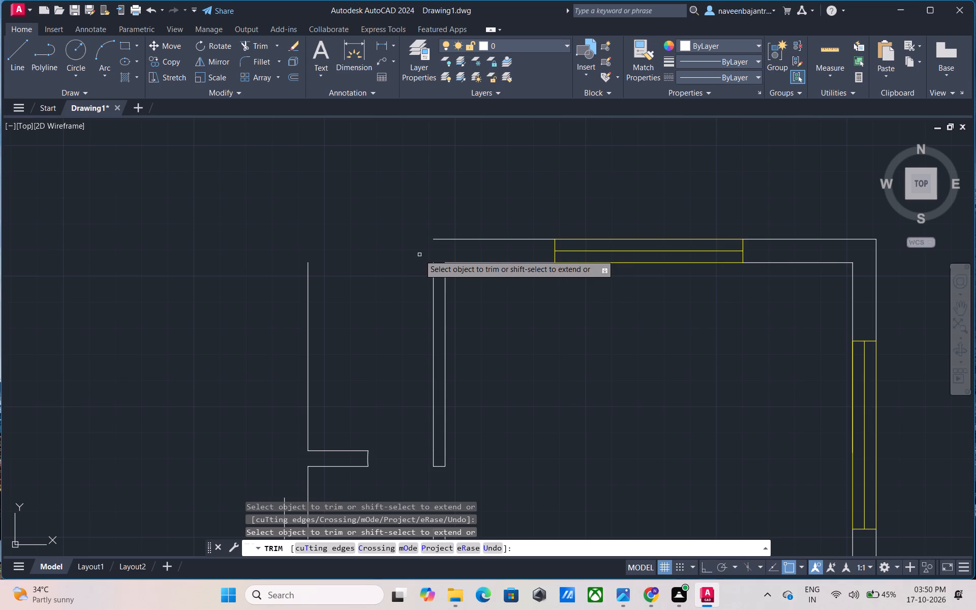
Trim away the upper partition wall between the two north rooms, its end stub, and the north wall lines up to the wide window.
left_click(433, 284)
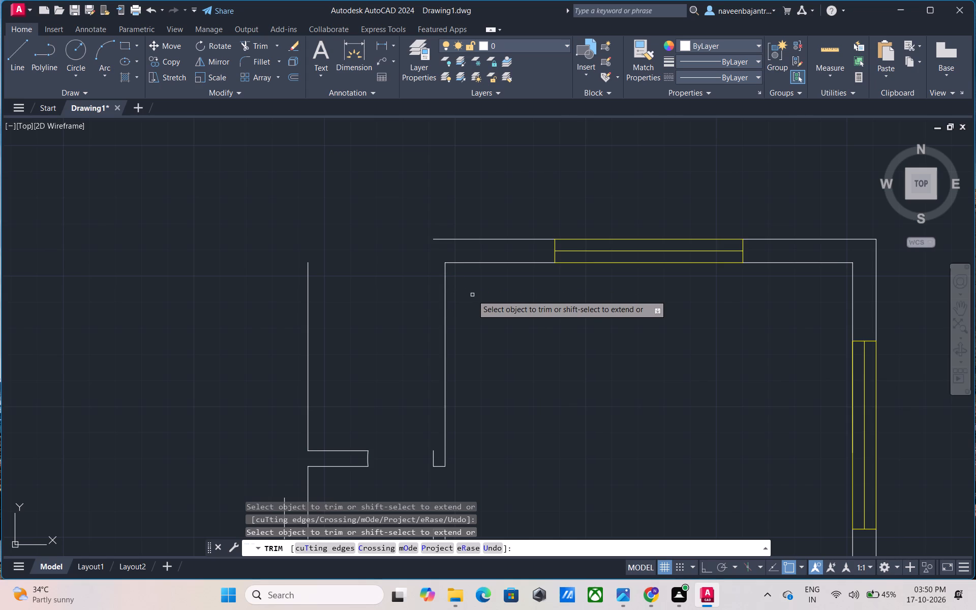
middle_click_drag(472, 295, 454, 263)
scroll(472, 295, "up", 1)
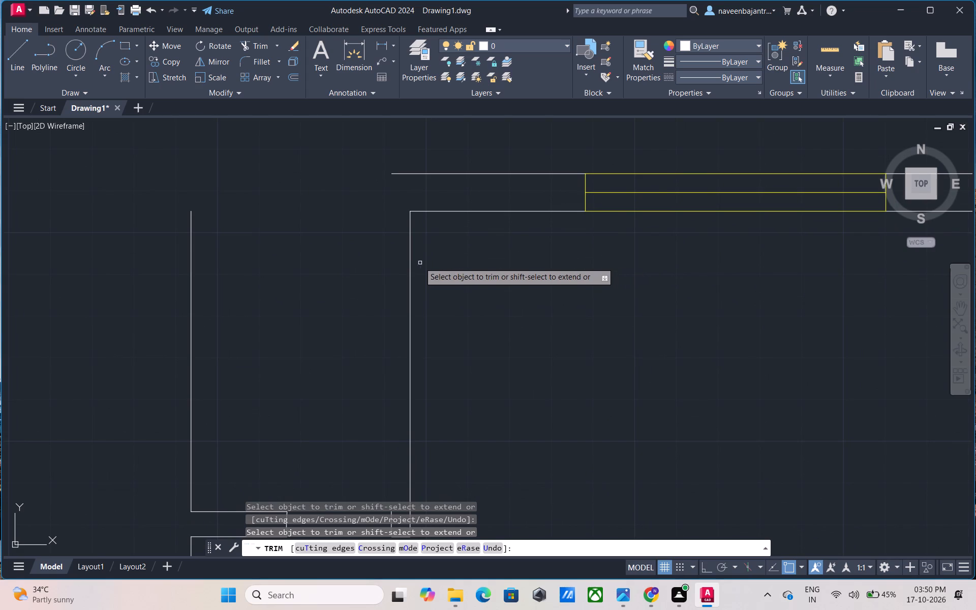
left_click(408, 247)
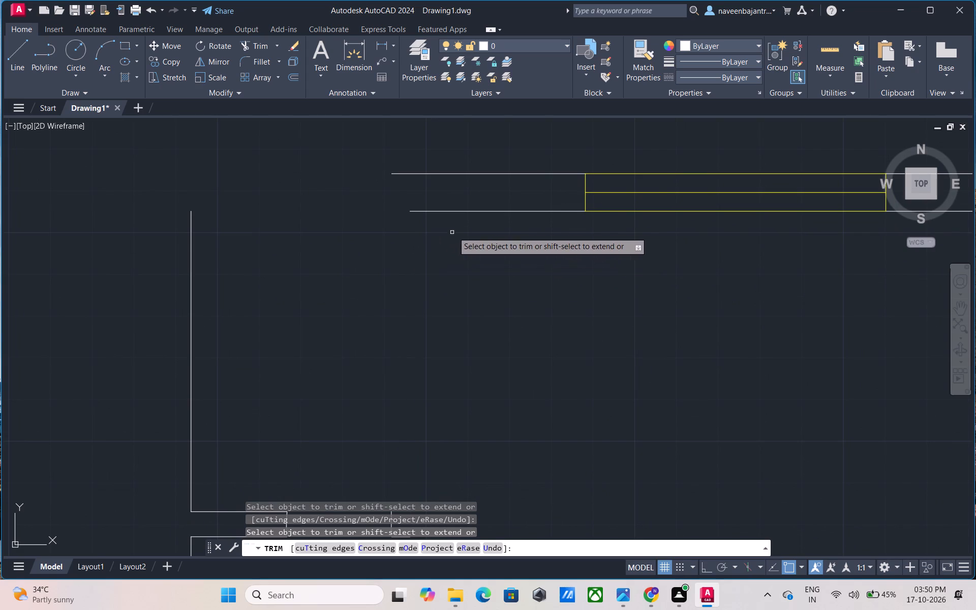
left_click(486, 212)
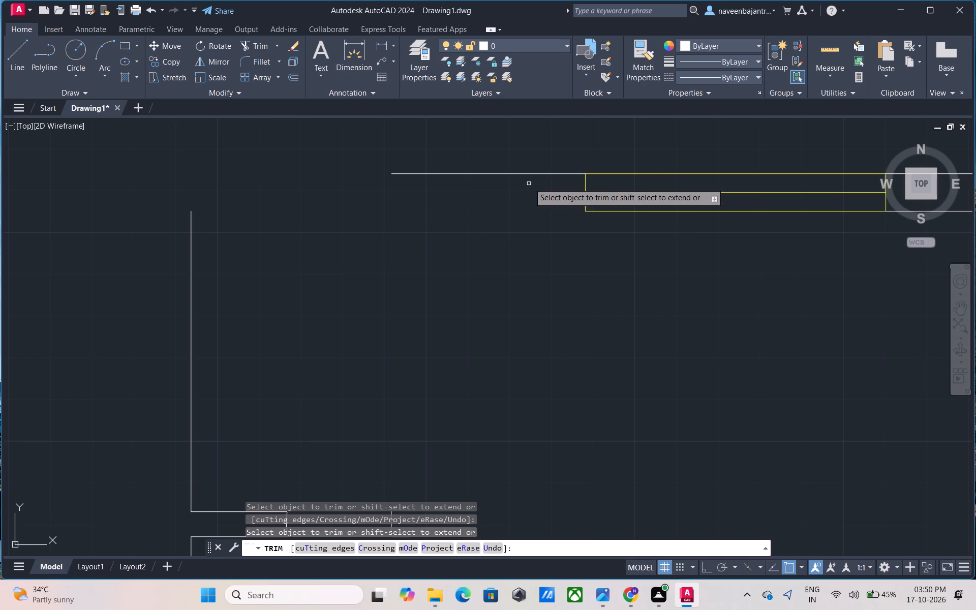
left_click(542, 175)
scroll(540, 183, "down", 2)
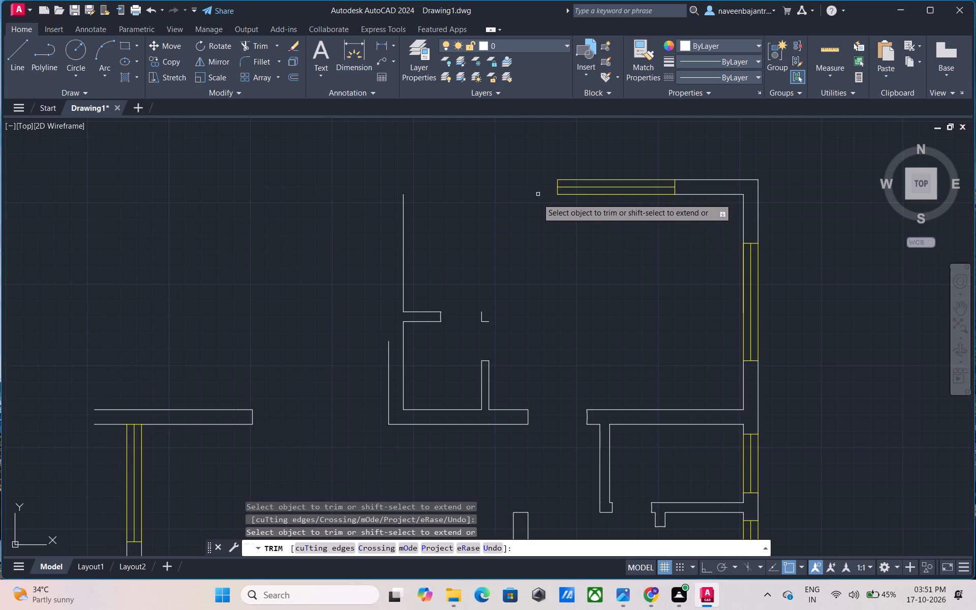
middle_click_drag(521, 285, 480, 260)
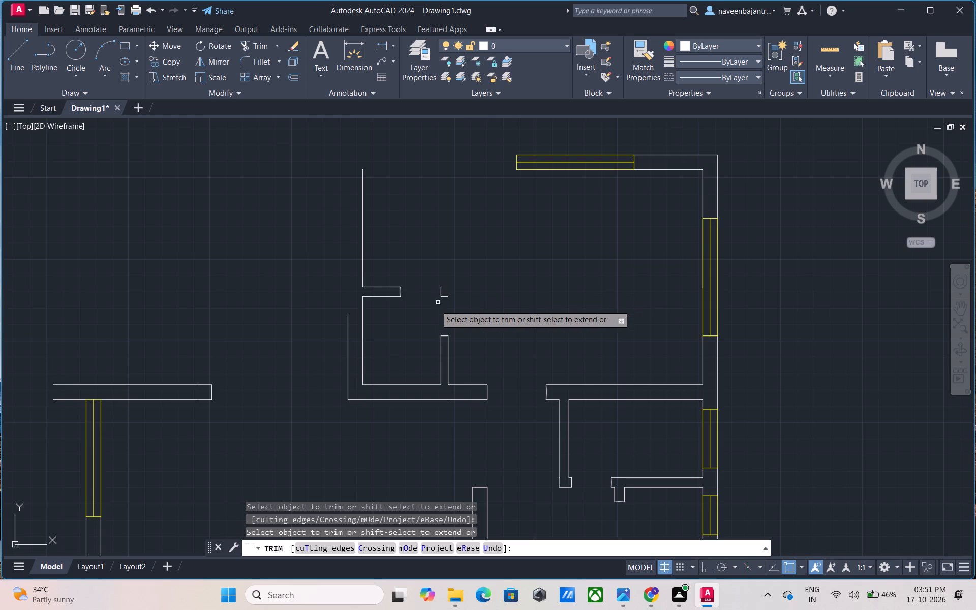
left_click(442, 298)
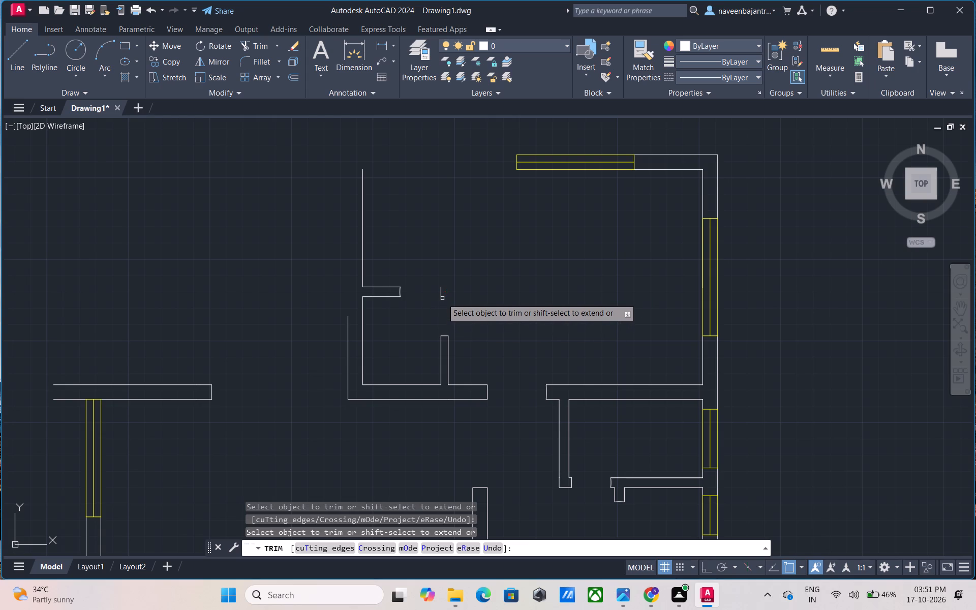
left_click(442, 296)
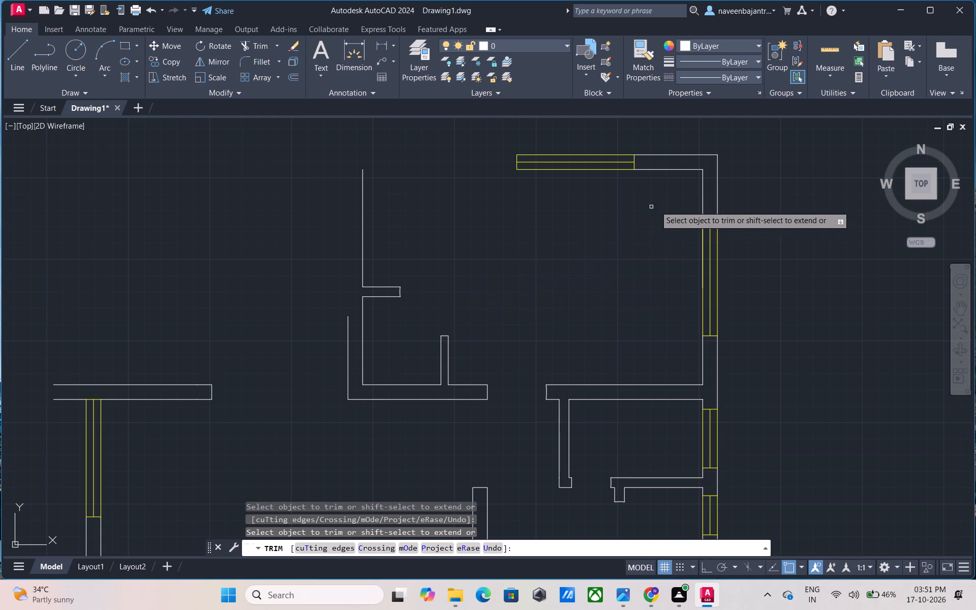
Trim away the northeast corner wall lines between the wide north window and the upper east window.
left_click(701, 187)
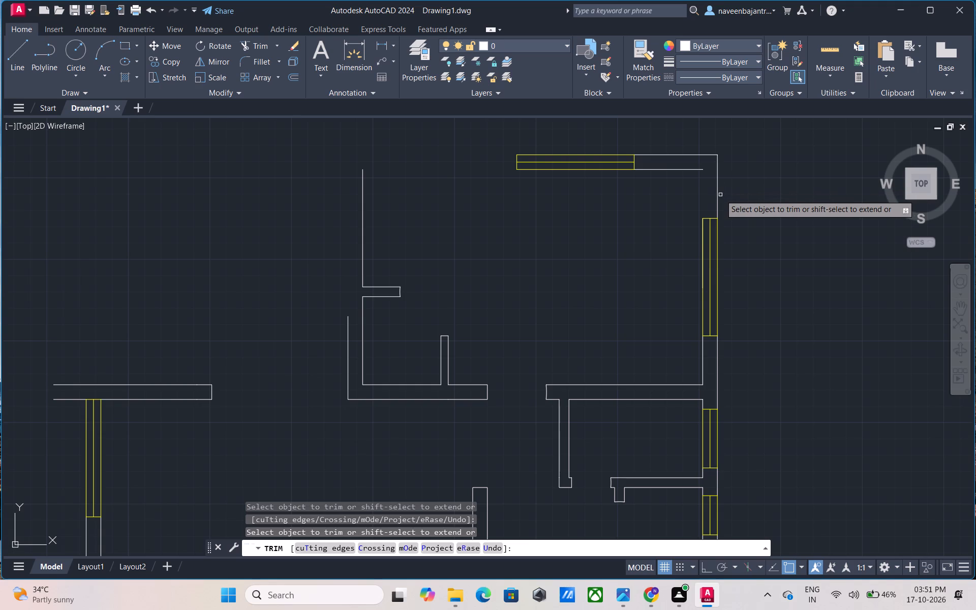
left_click(718, 191)
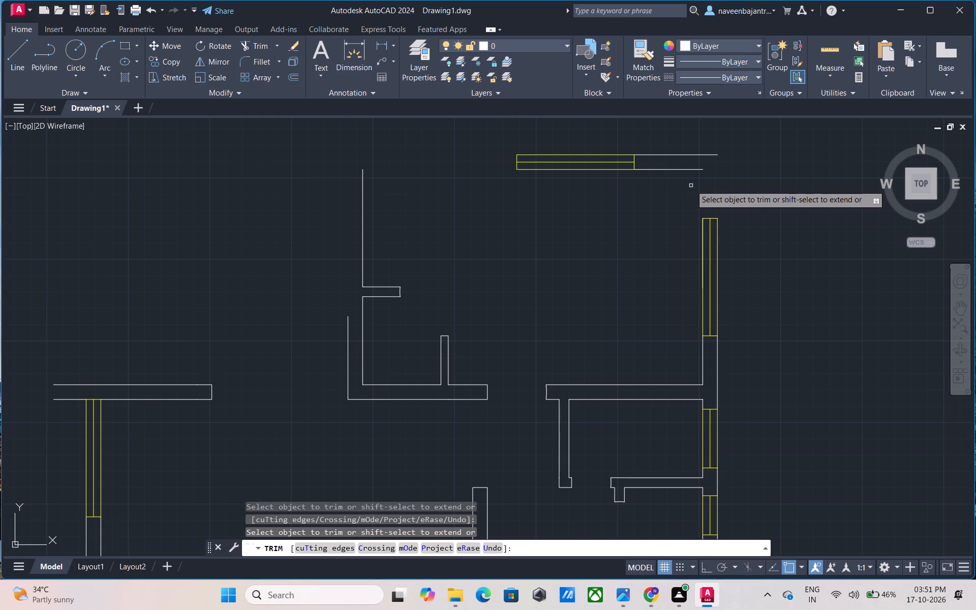
left_click(661, 169)
left_click(660, 153)
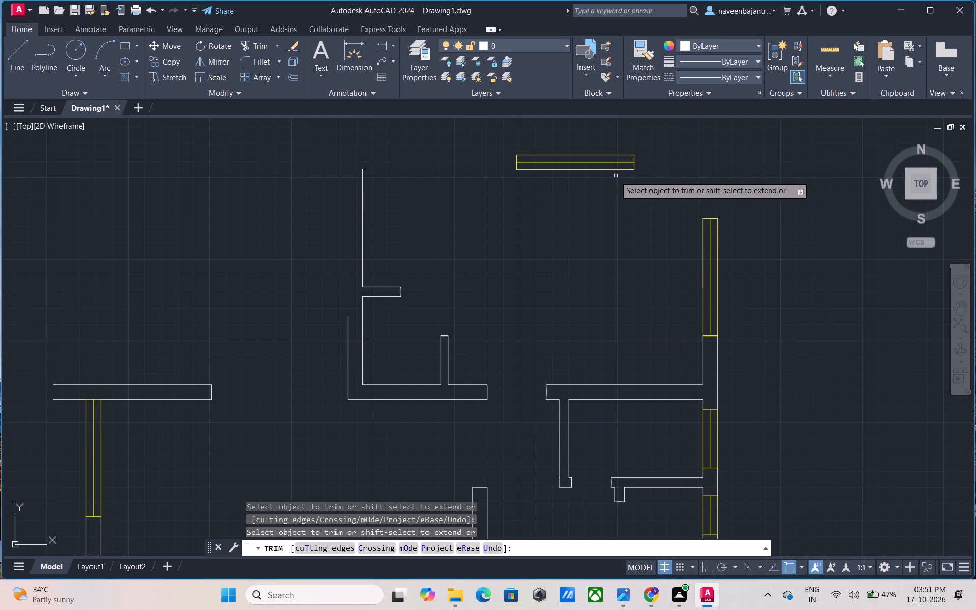
Trim away the wide yellow window in the north wall, including its frame lines, middle line and both end pieces.
left_click(572, 170)
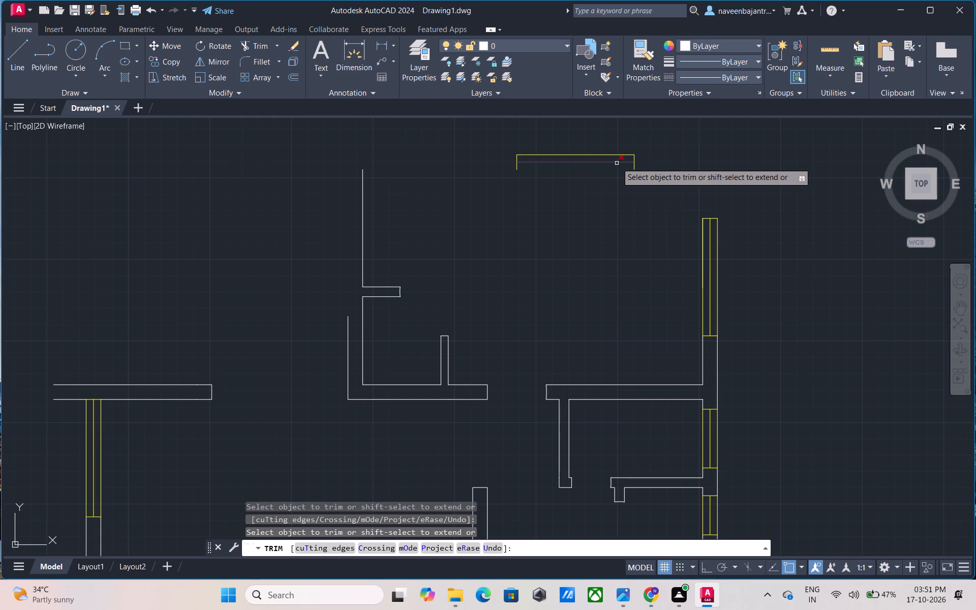
left_click(616, 154)
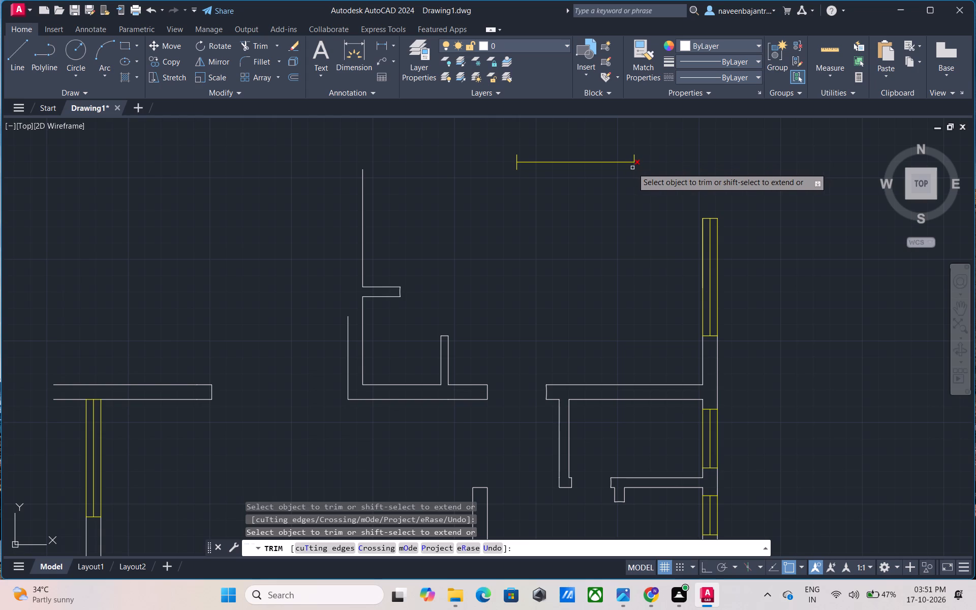
left_click(632, 168)
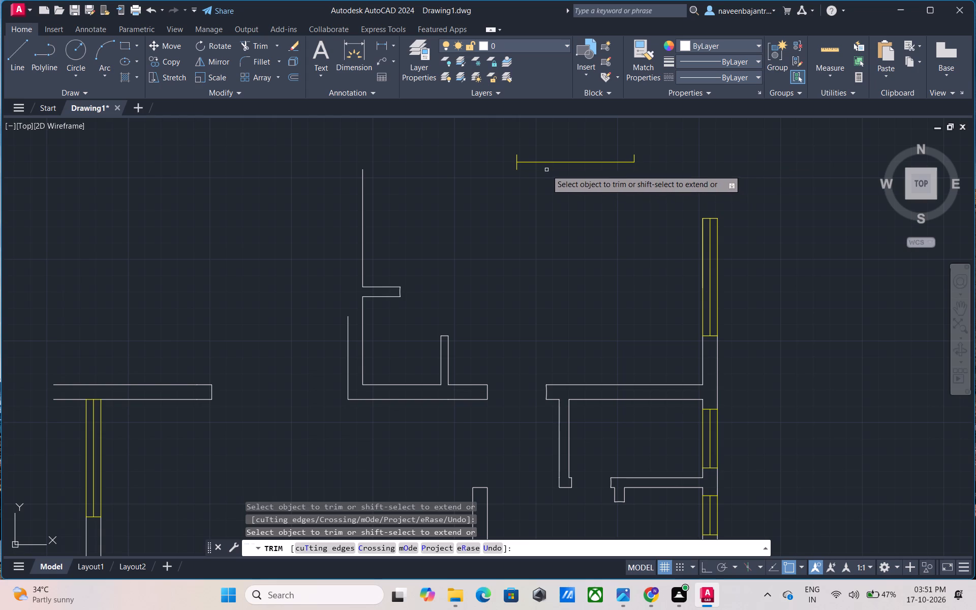
left_click(516, 157)
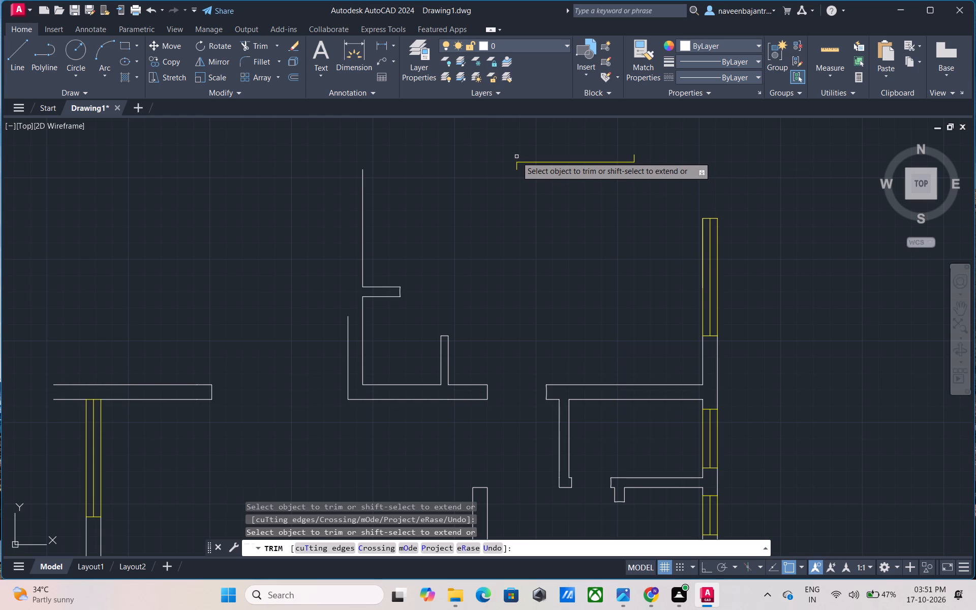
left_click(565, 161)
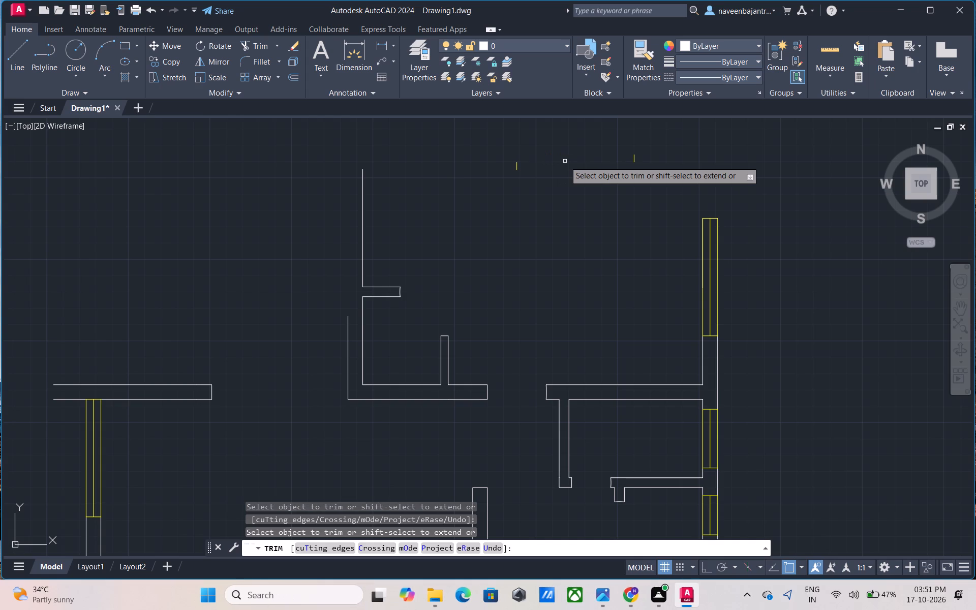
left_click(518, 167)
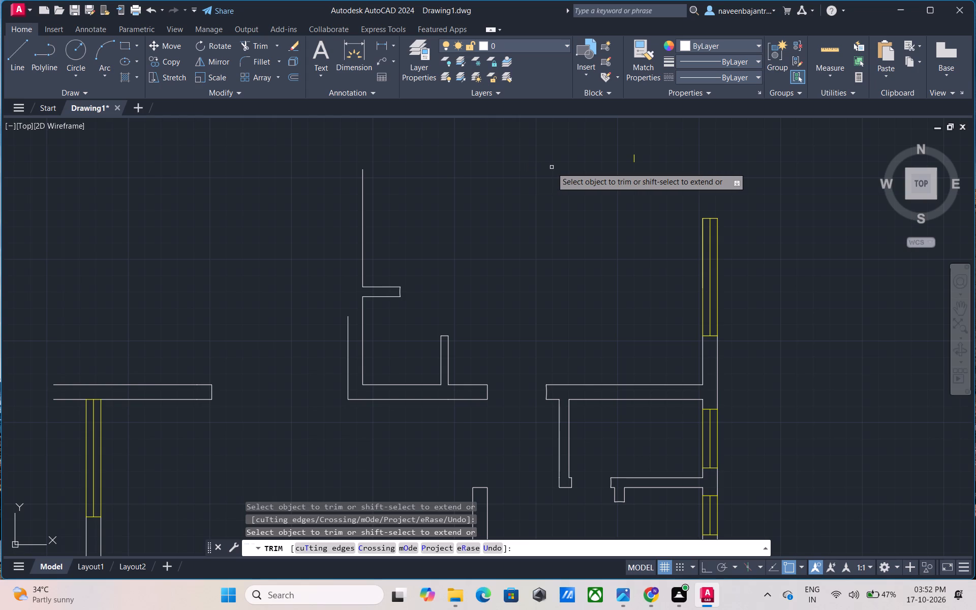
left_click(636, 159)
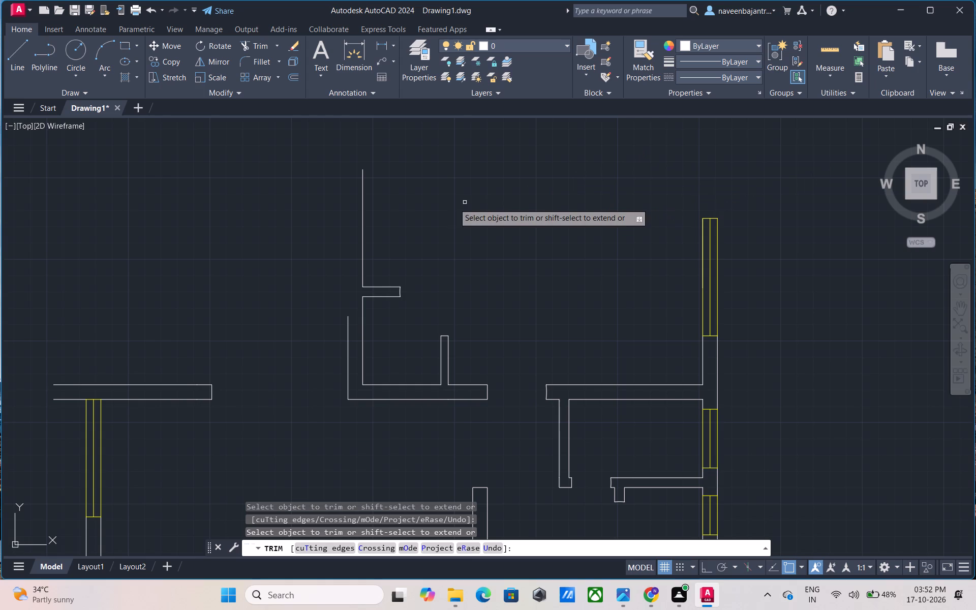
Trim away the short horizontal stub on the central vertical wall and that wall's inner line above and below the stub.
left_click(399, 291)
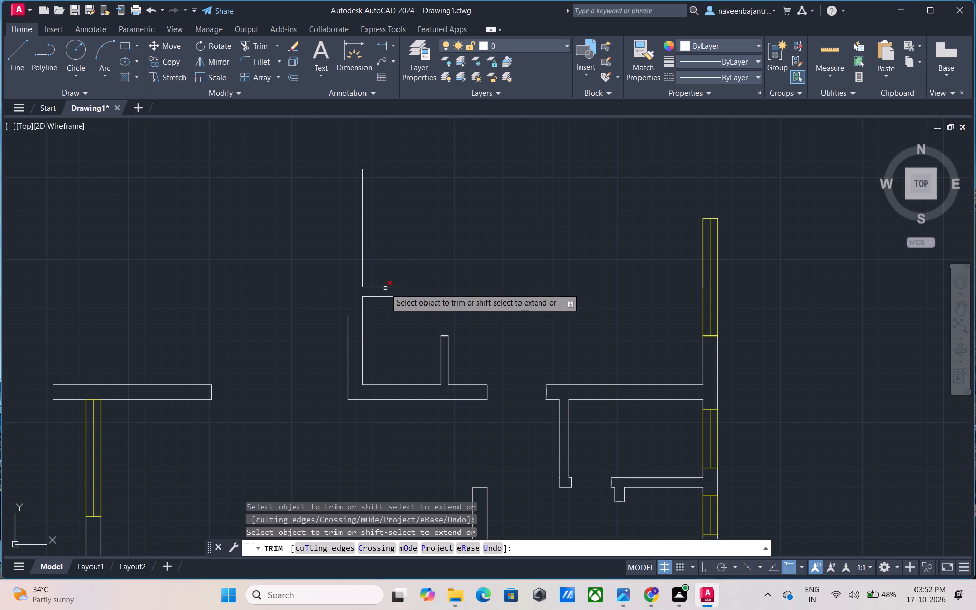
left_click(385, 287)
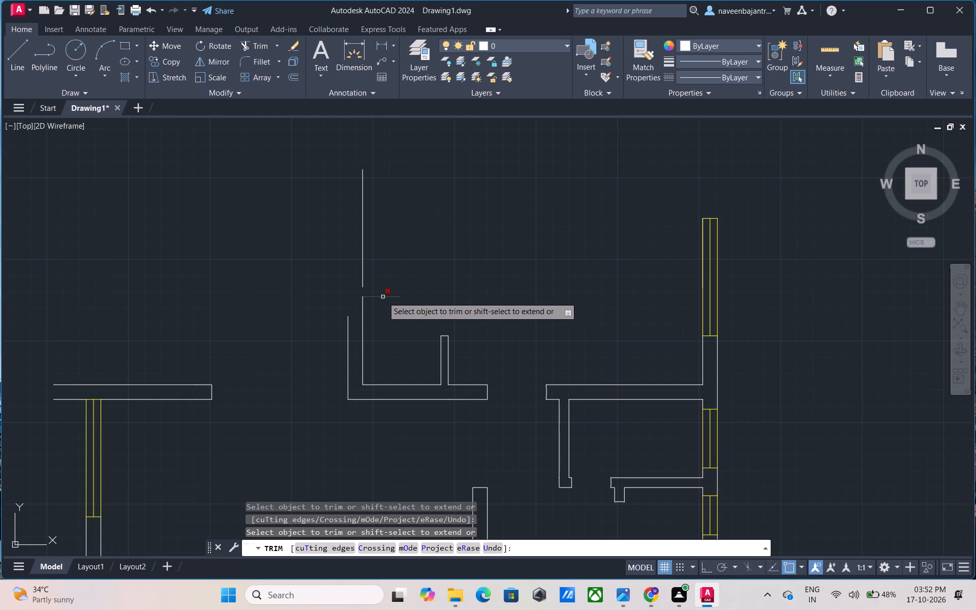
left_click(383, 297)
left_click(362, 252)
scroll(362, 252, "down", 3)
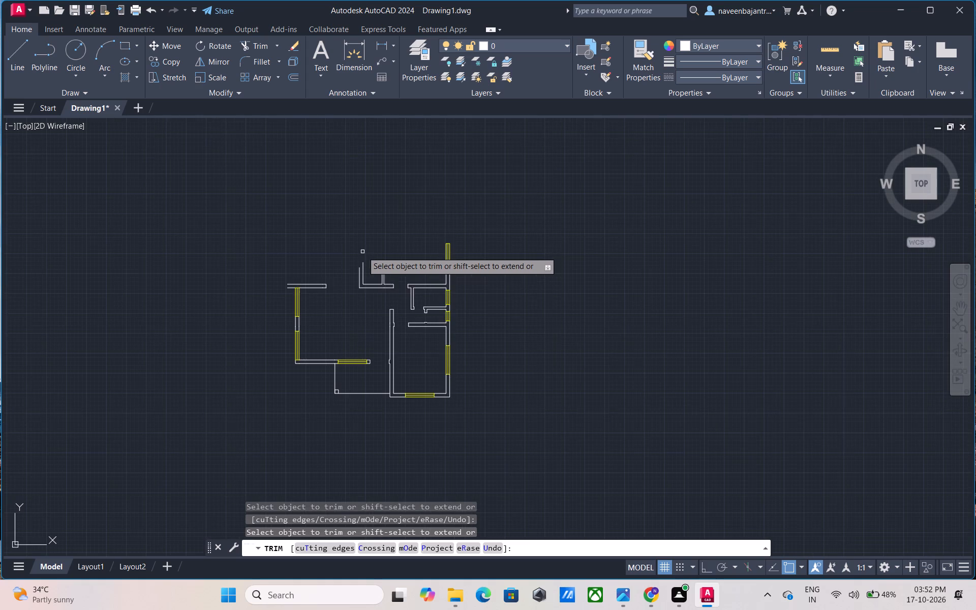
scroll(361, 287, "up", 3)
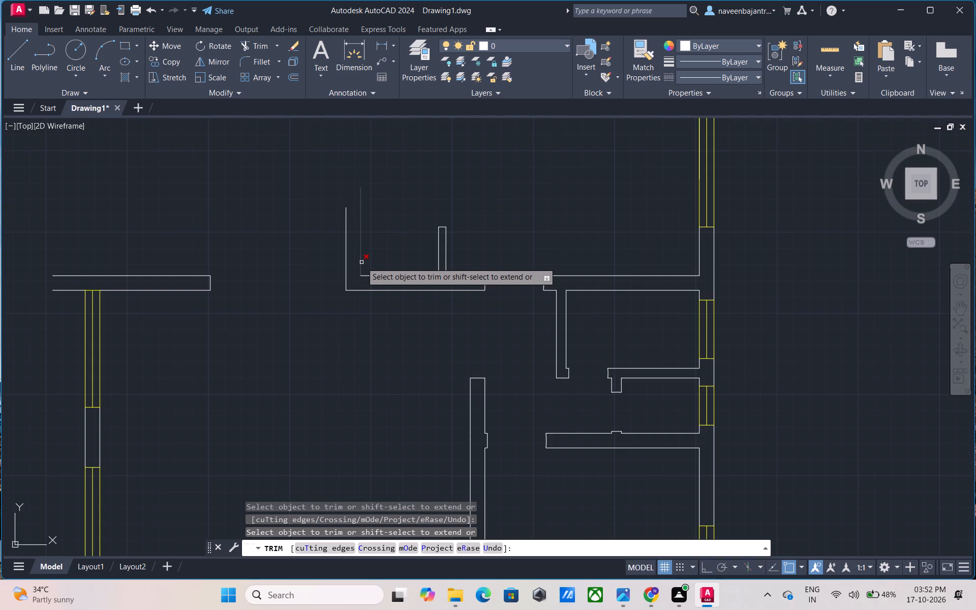
left_click(361, 262)
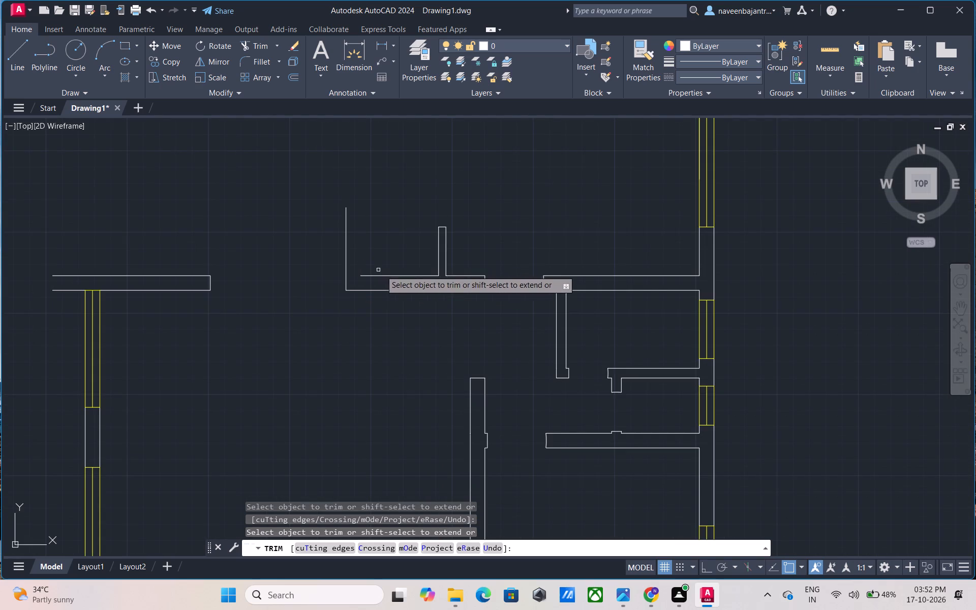
Trim away the rest of the central L-shaped wall, including the short vertical stub on it, its end cap and its outer vertical line.
left_click(445, 259)
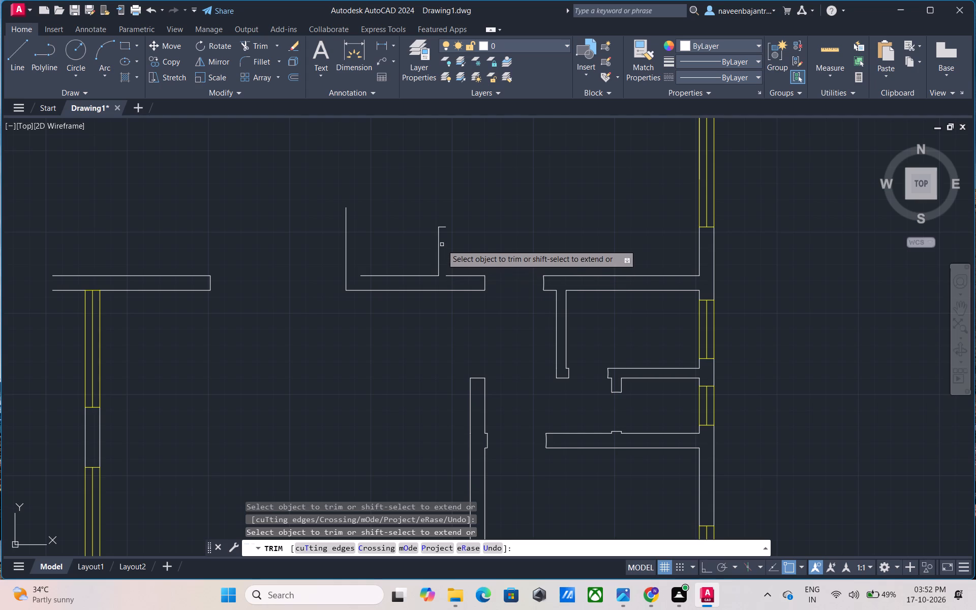
left_click(439, 246)
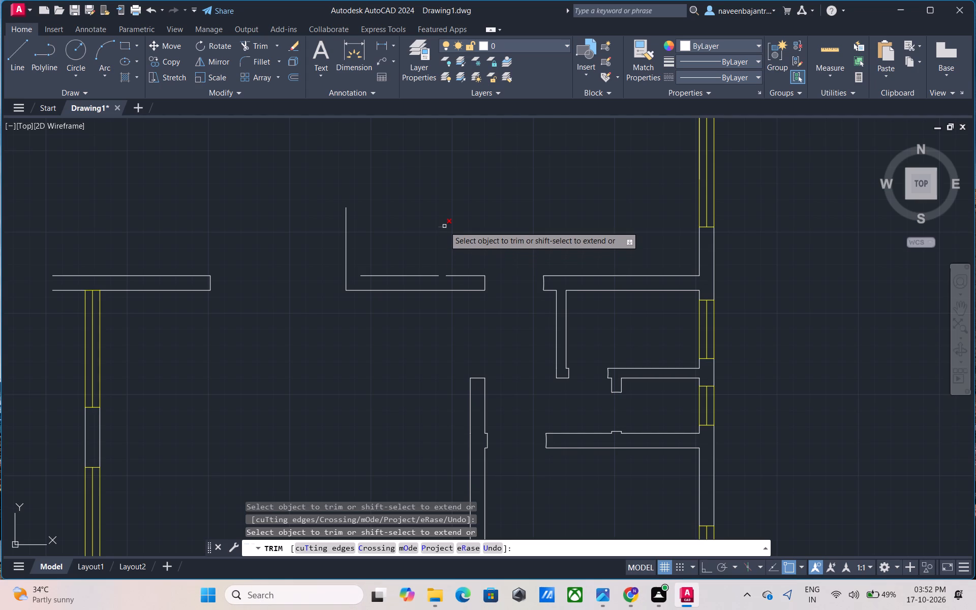
left_click(444, 226)
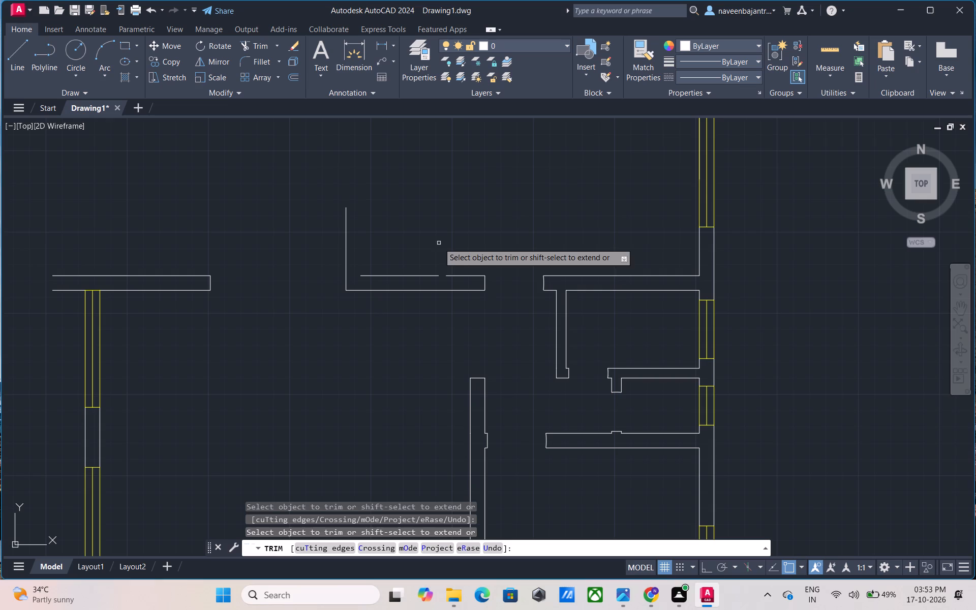
left_click(421, 276)
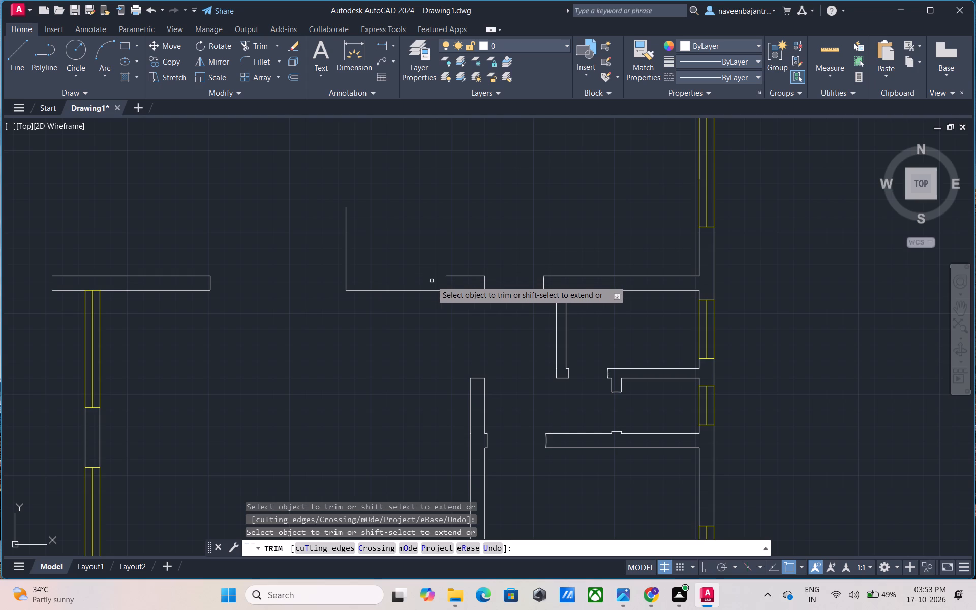
left_click(464, 277)
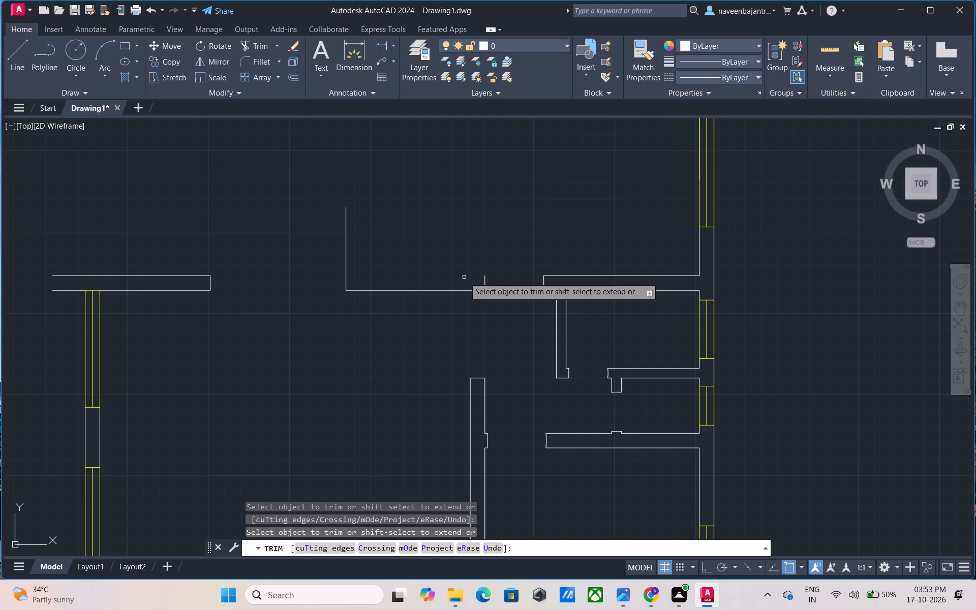
left_click(486, 285)
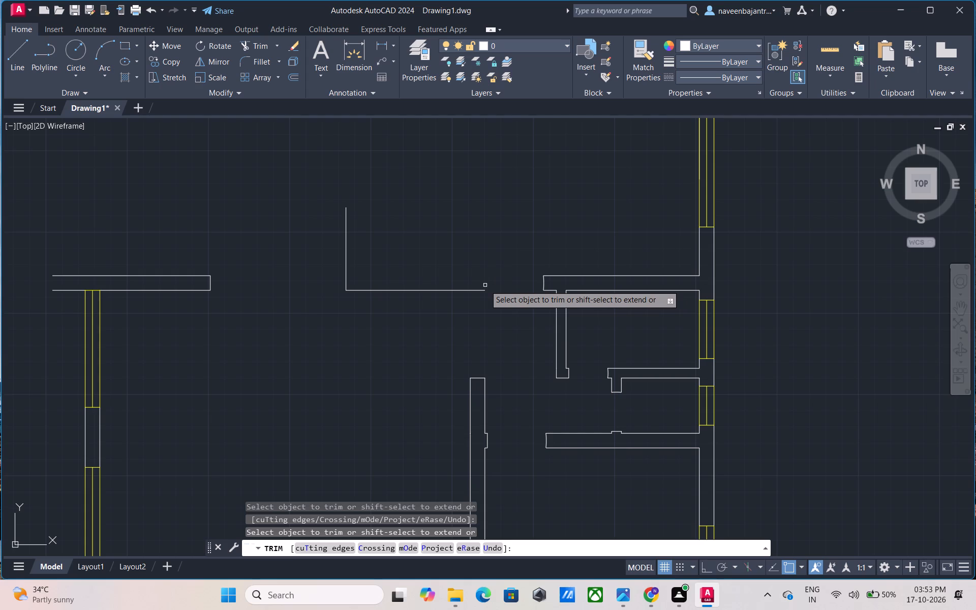
left_click(447, 291)
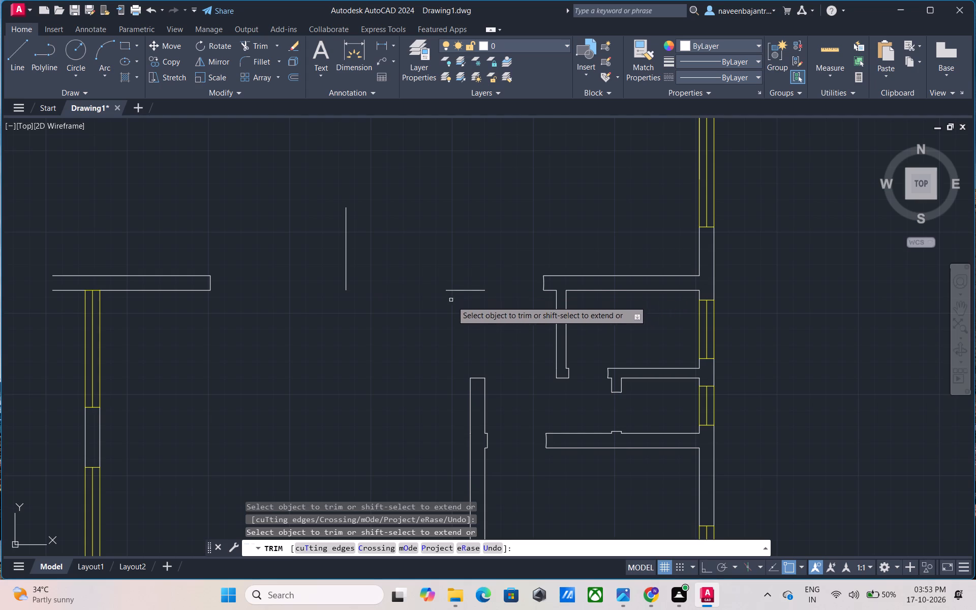
left_click(471, 292)
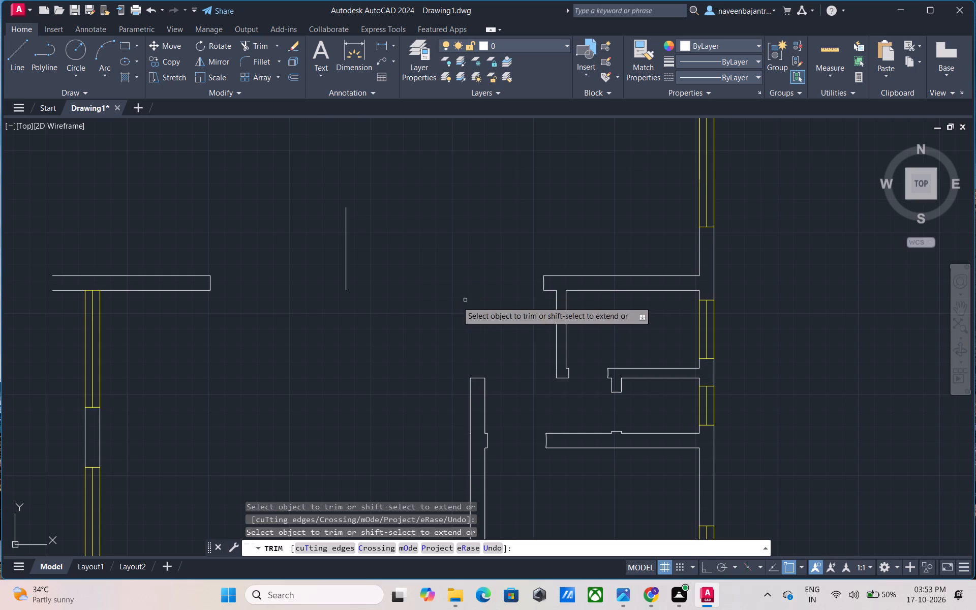
left_click(346, 260)
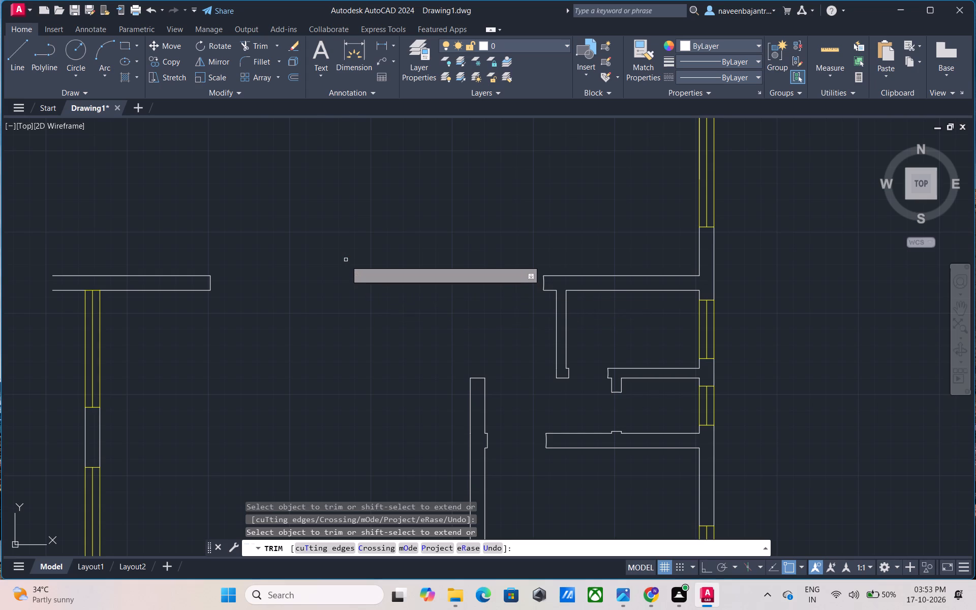
Trim away the upper window in the west wall with its end lines, plus the wall line overhanging west of it.
scroll(346, 262, "down", 2)
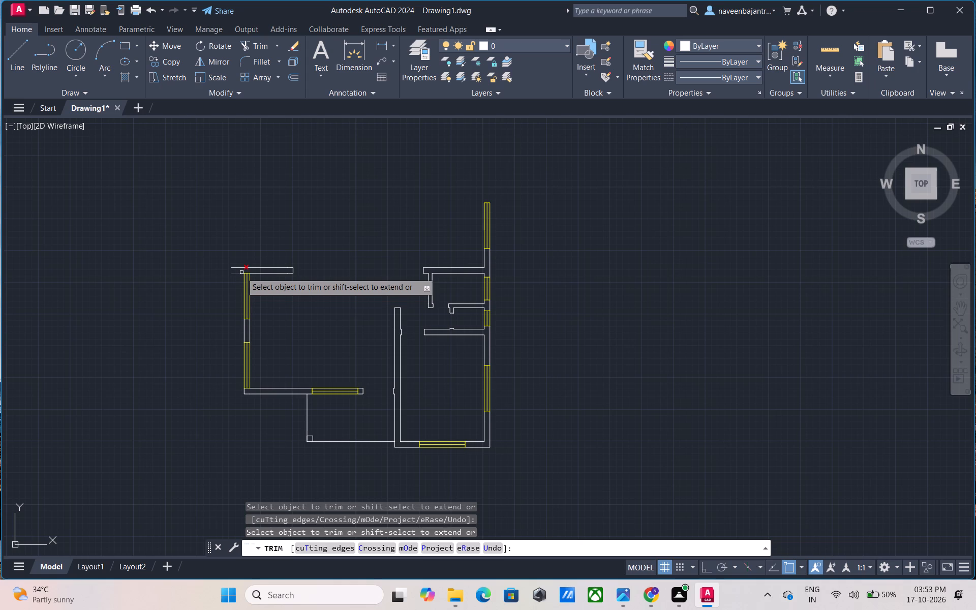
left_click(241, 272)
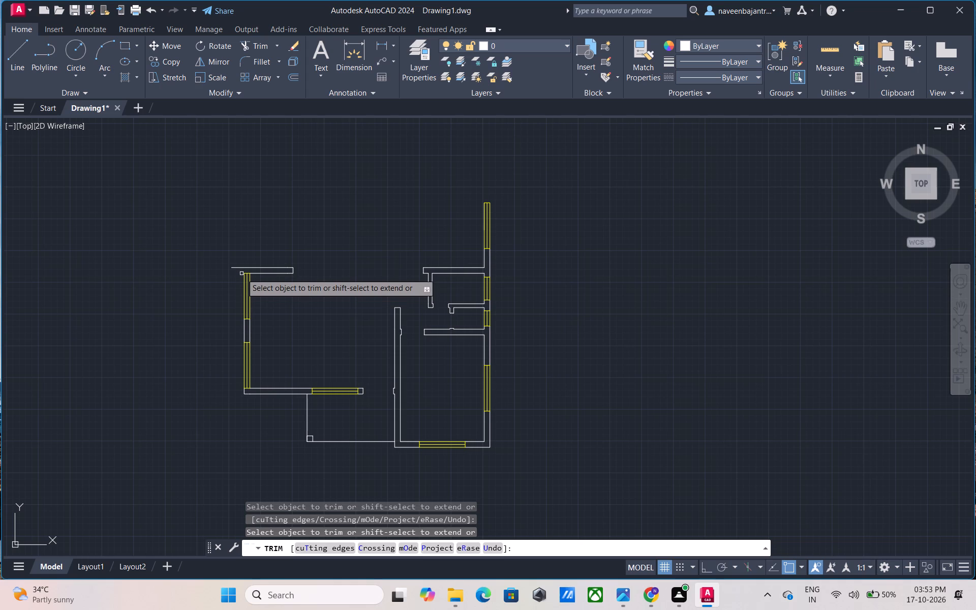
left_click(250, 301)
left_click(244, 304)
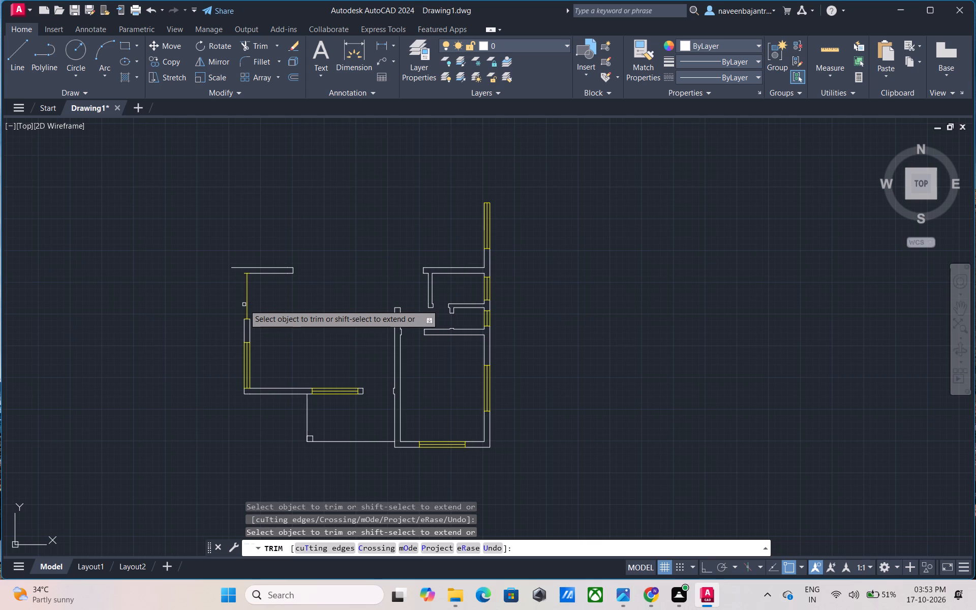
scroll(244, 332, "up", 3)
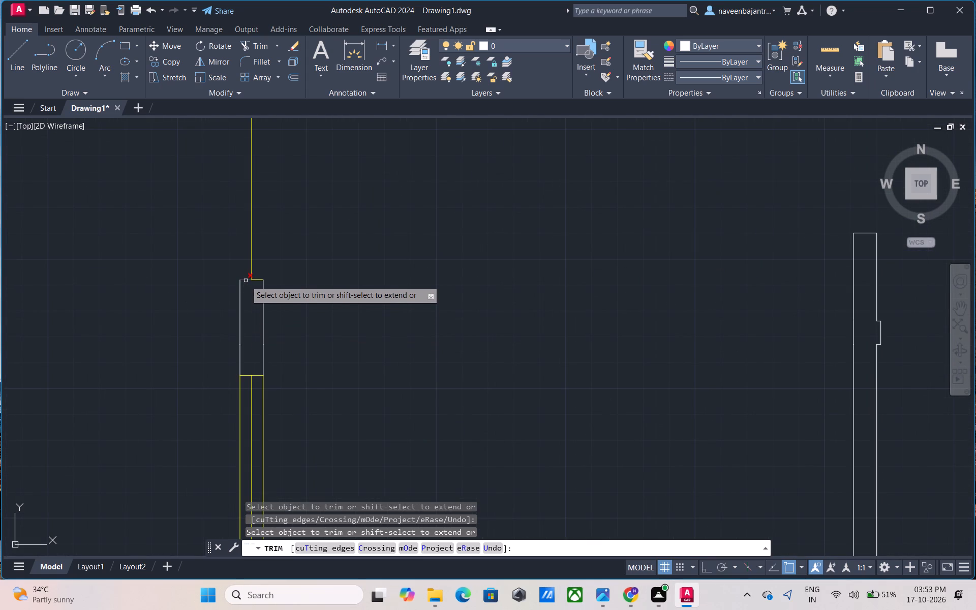
left_click(246, 281)
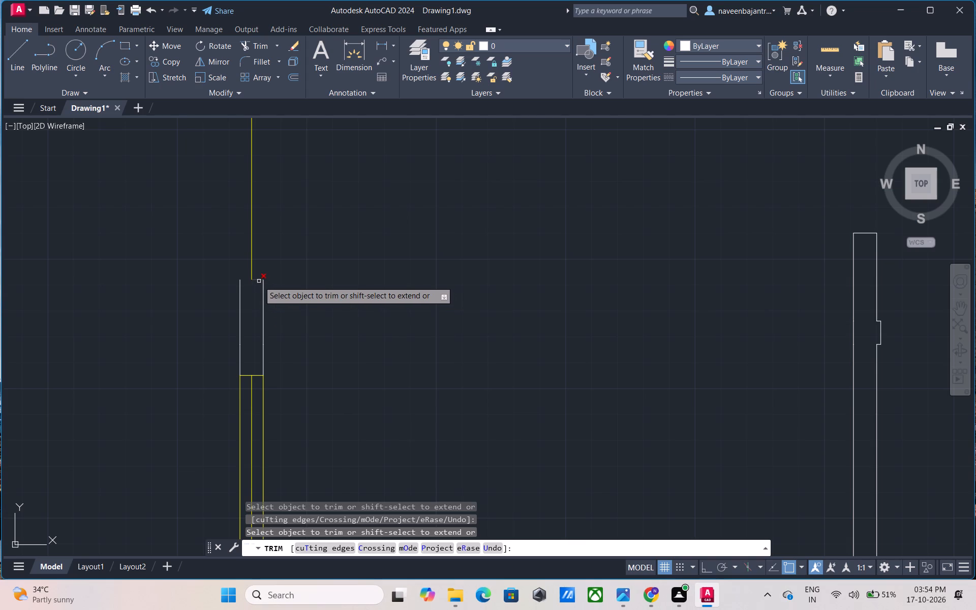
left_click(259, 281)
scroll(259, 281, "down", 2)
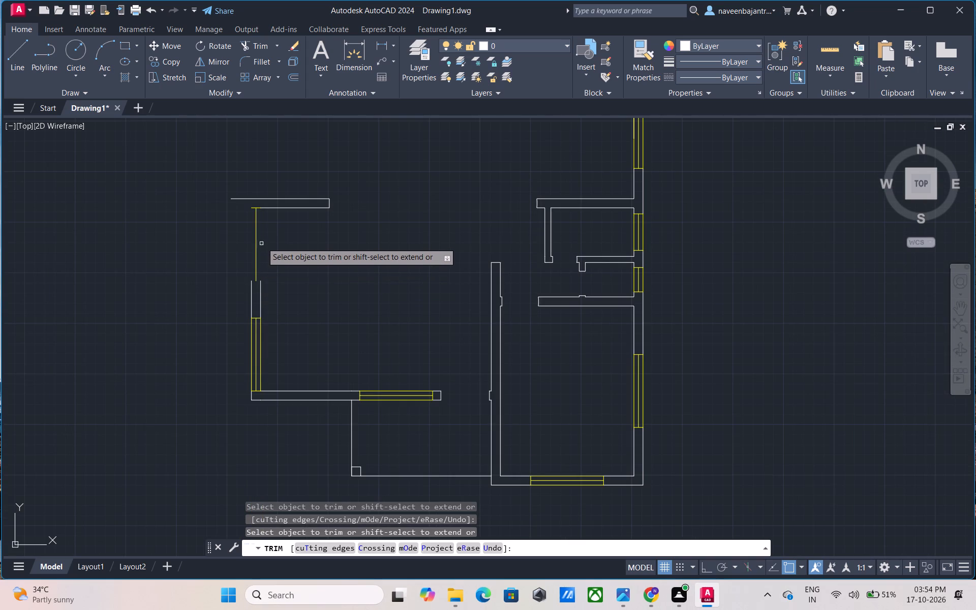
left_click(251, 208)
left_click(260, 207)
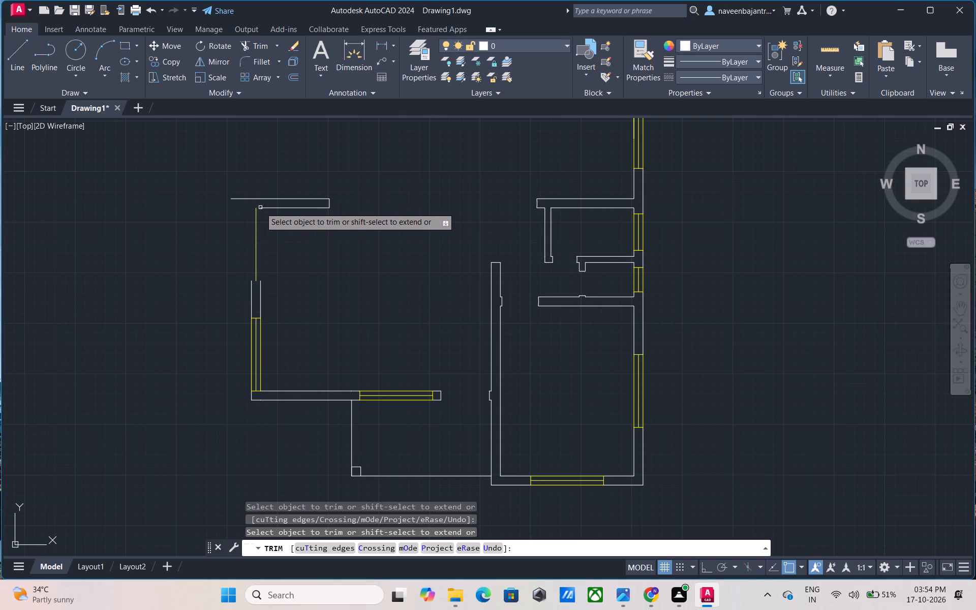
left_click(257, 238)
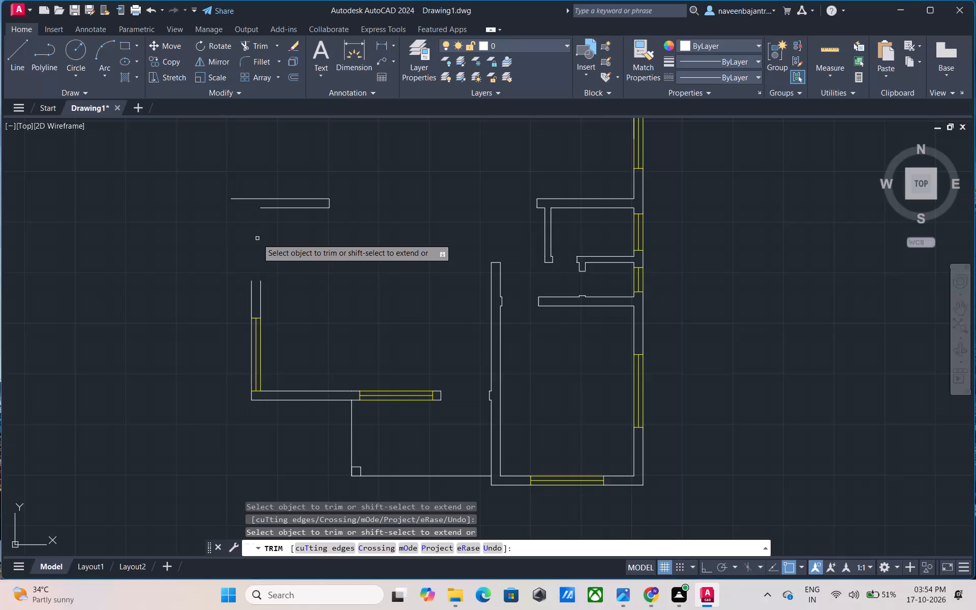
Trim away the remaining horizontal wall above the west room, including both long lines, the end cap and leftover fragments.
left_click(281, 209)
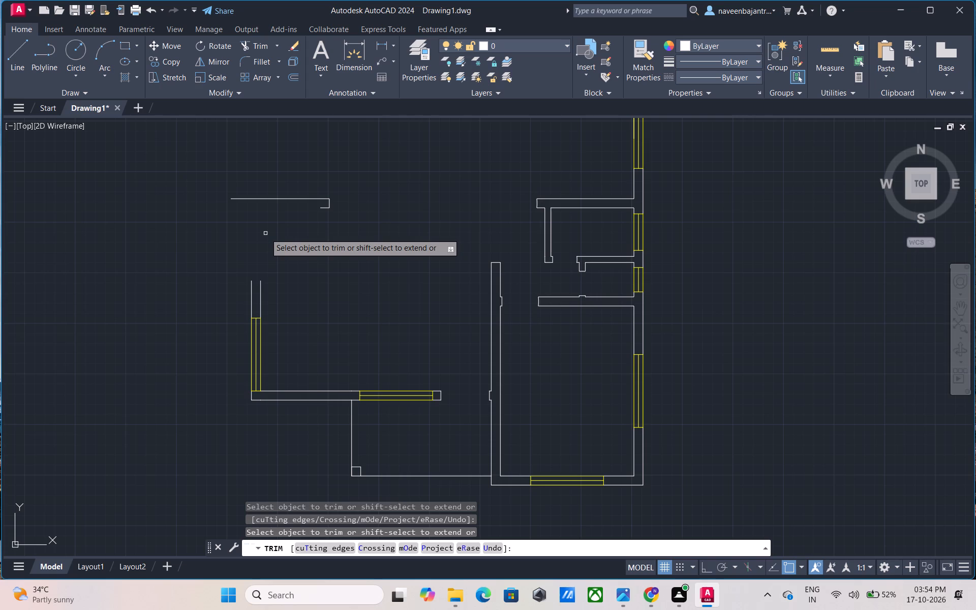
left_click(323, 209)
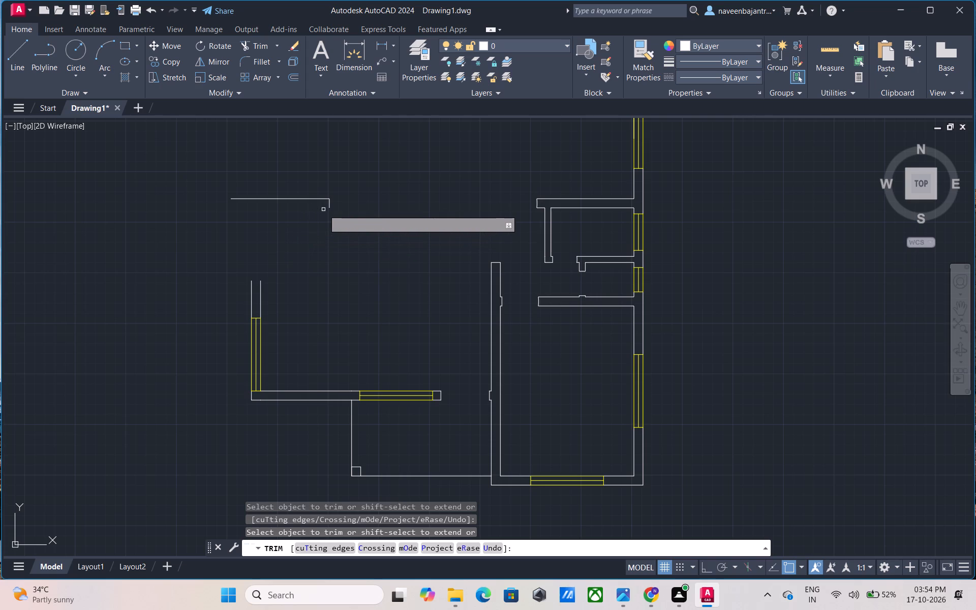
left_click(290, 198)
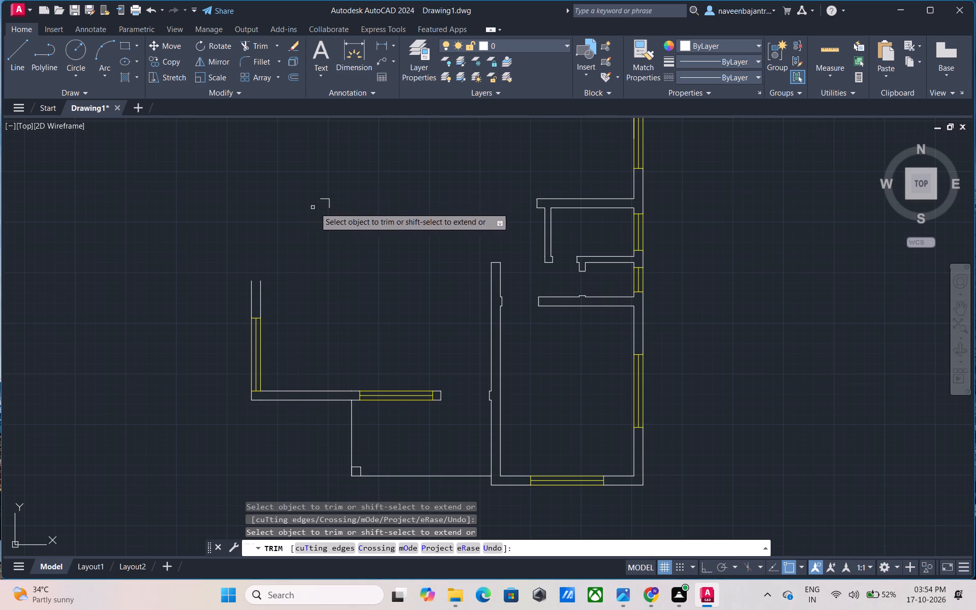
left_click(329, 207)
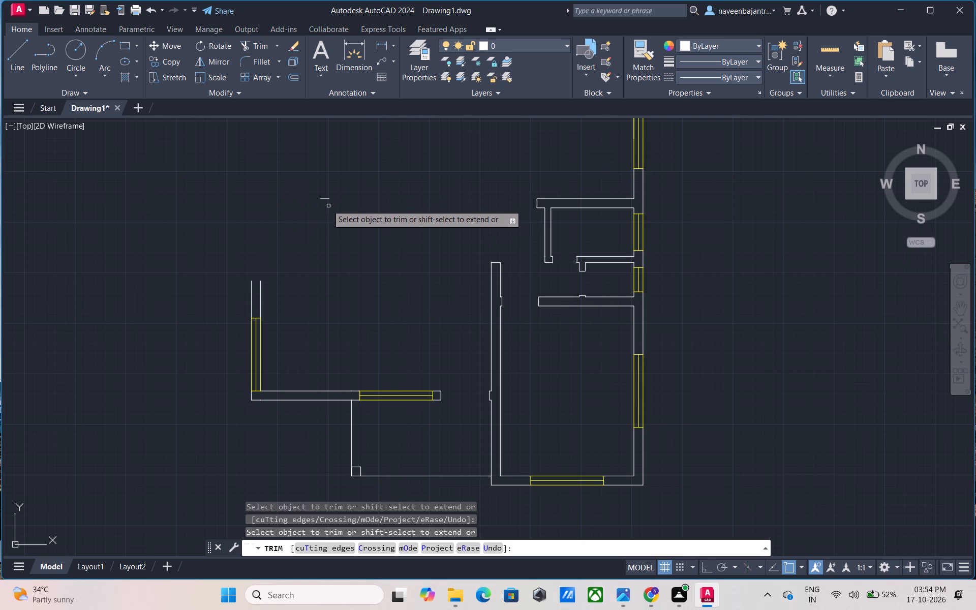
left_click(322, 197)
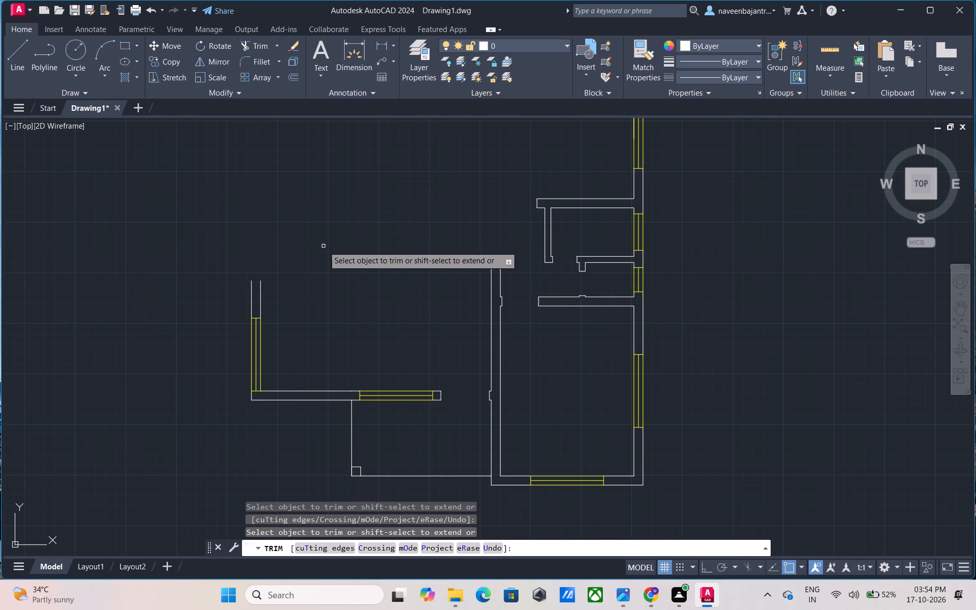
Trim away the west wall's lines above its window, the window's two side lines and the inner line of the adjoining horizontal wall.
middle_click_drag(323, 246, 288, 212)
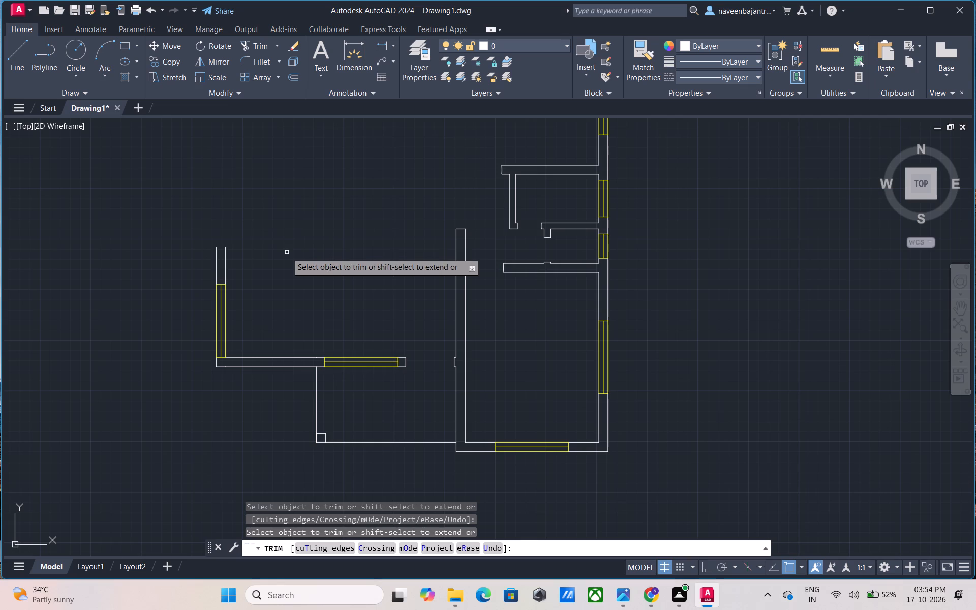
middle_click_drag(287, 253, 281, 236)
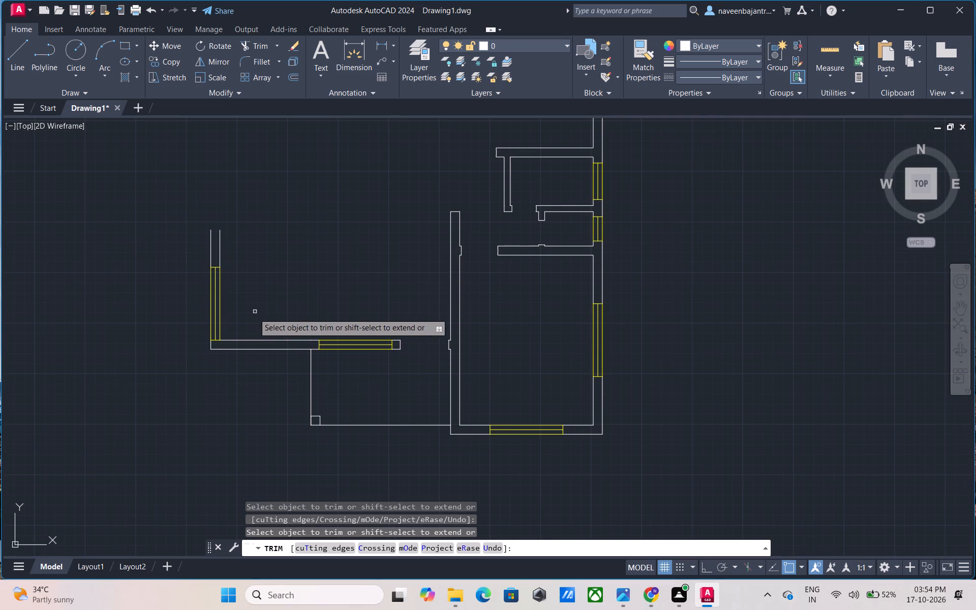
left_click(237, 341)
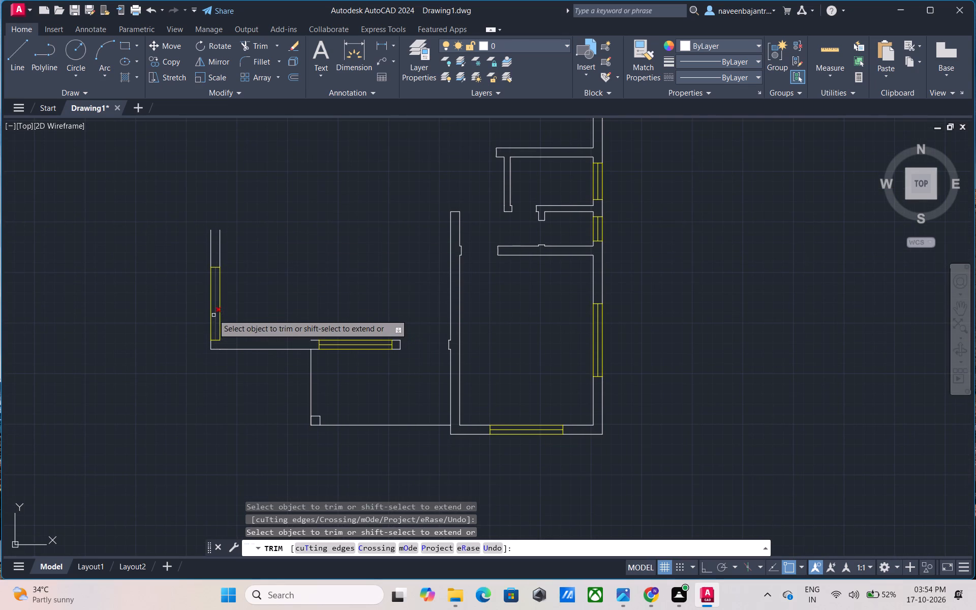
left_click(211, 307)
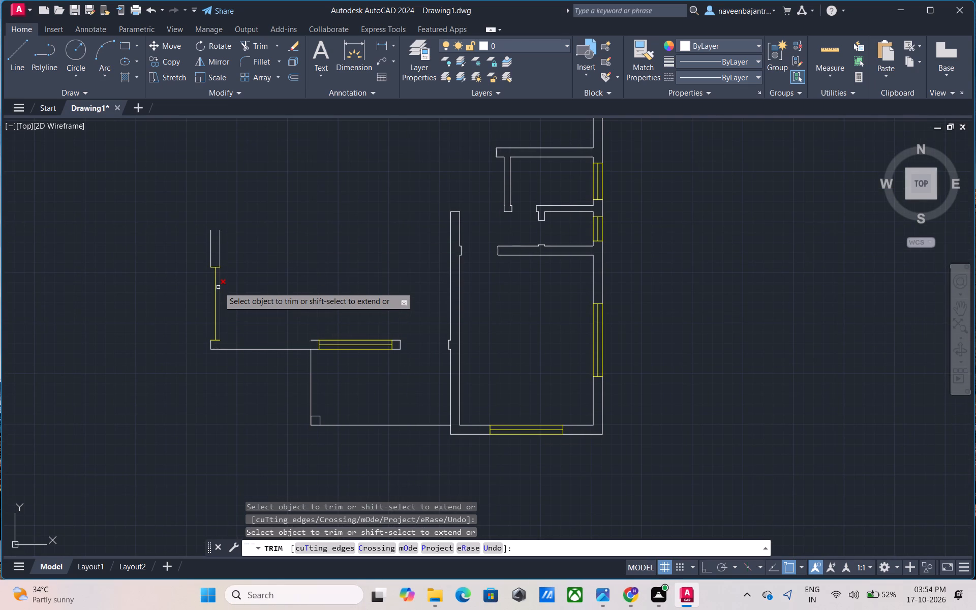
left_click(219, 285)
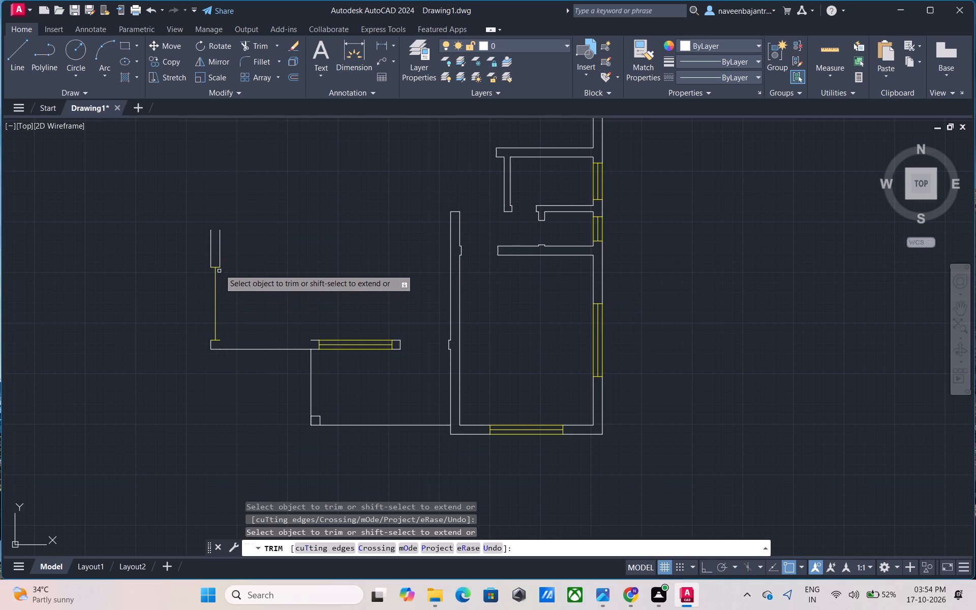
left_click(220, 248)
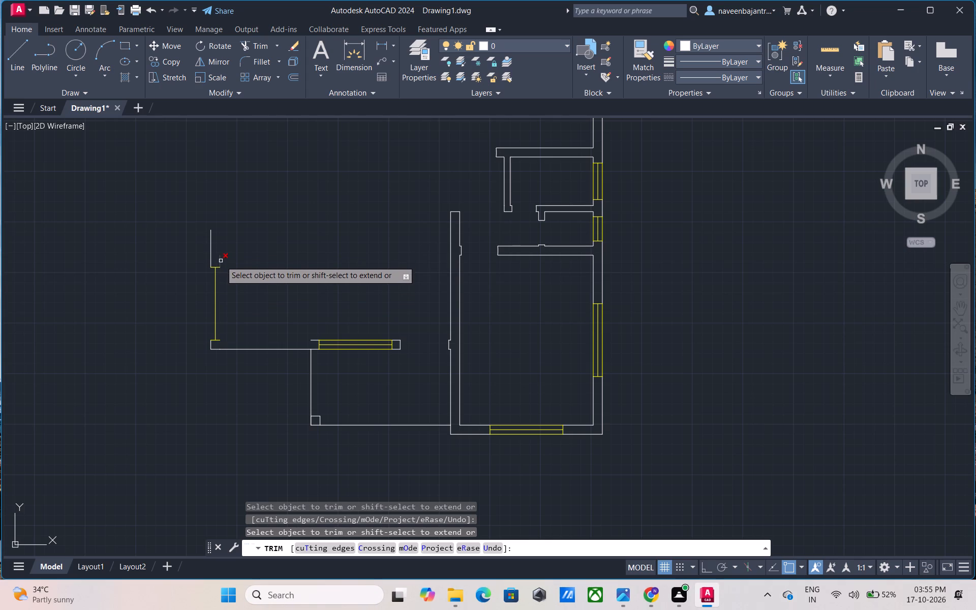
left_click(221, 261)
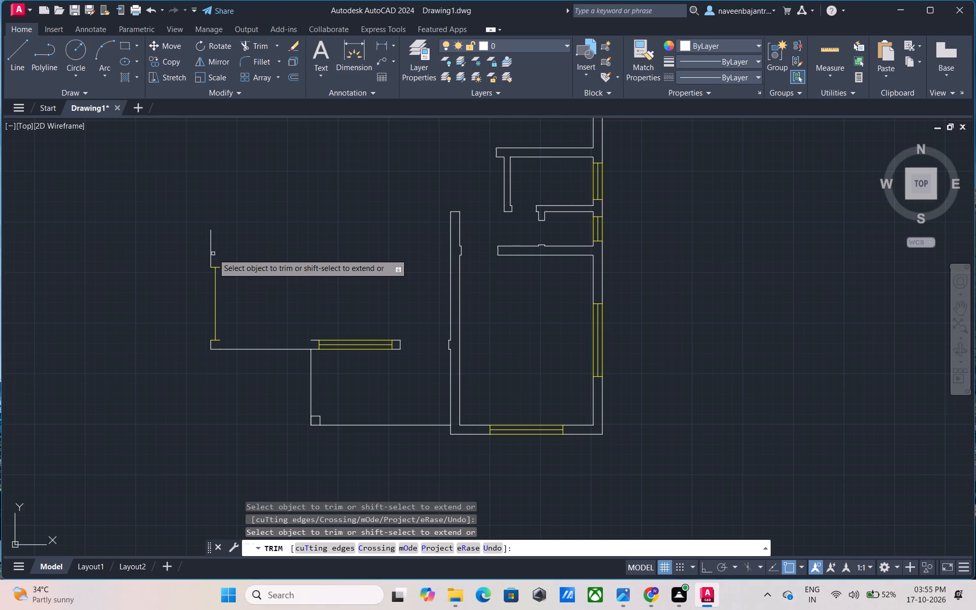
left_click(211, 251)
left_click(210, 259)
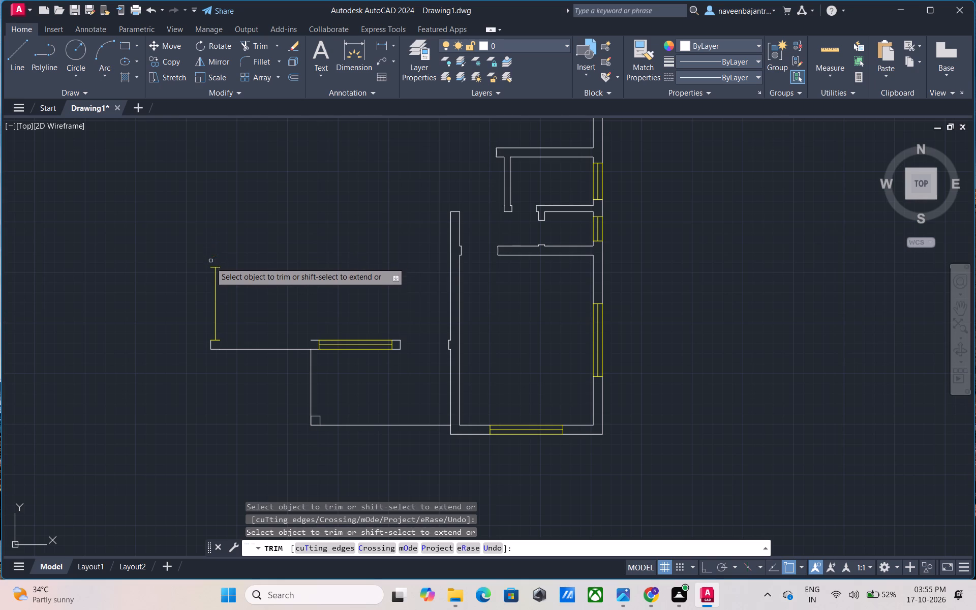
Trim away the southwest wall corner, the west window's centre and end lines, and the horizontal wall's outer line.
left_click(209, 343)
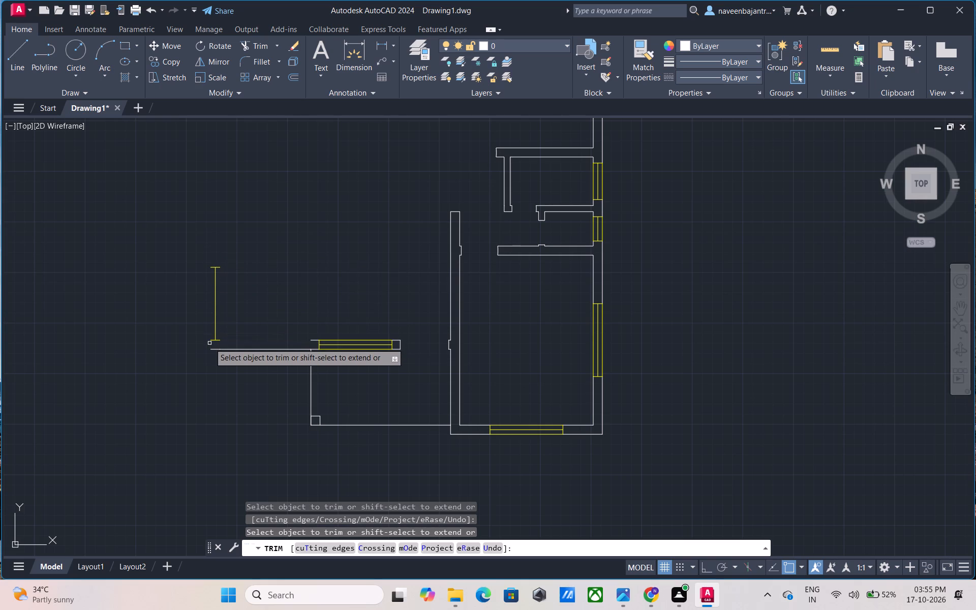
left_click(212, 350)
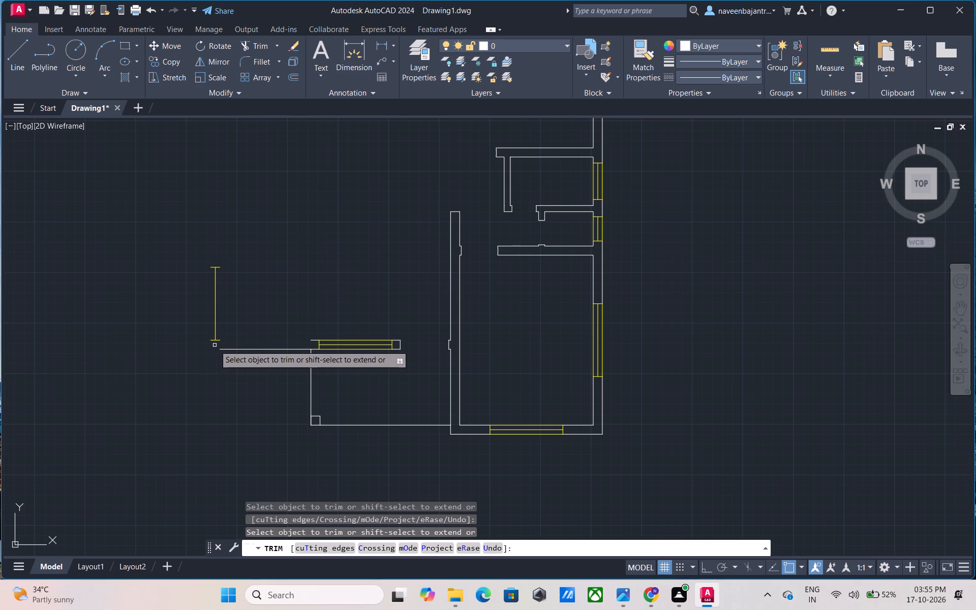
left_click(220, 340)
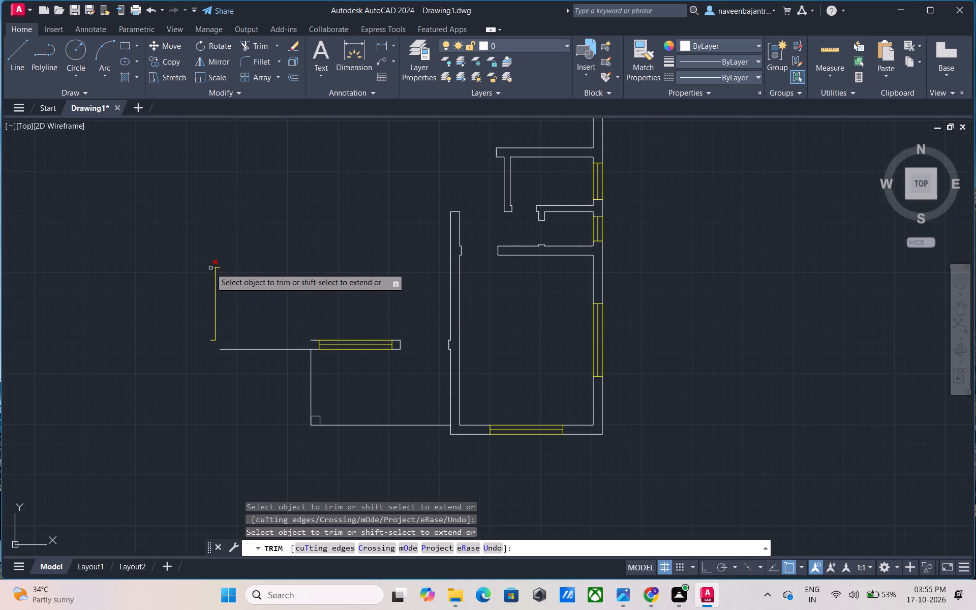
left_click(210, 268)
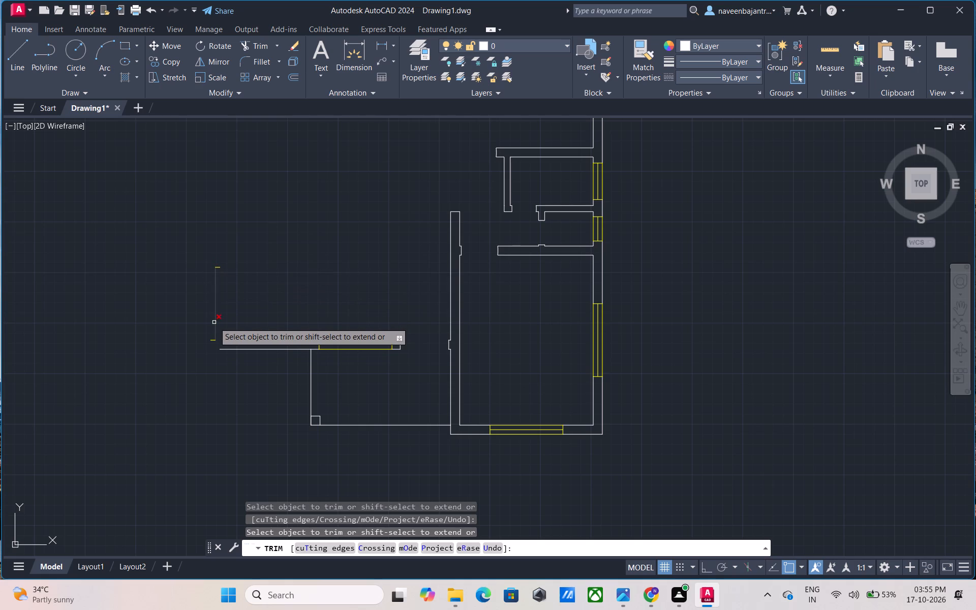
left_click(214, 322)
left_click(215, 341)
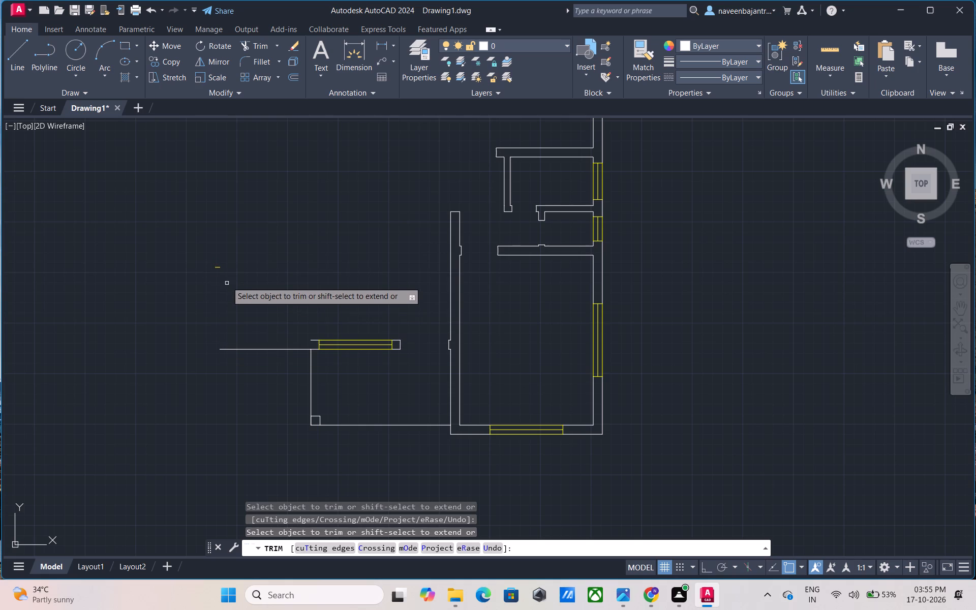
left_click(217, 267)
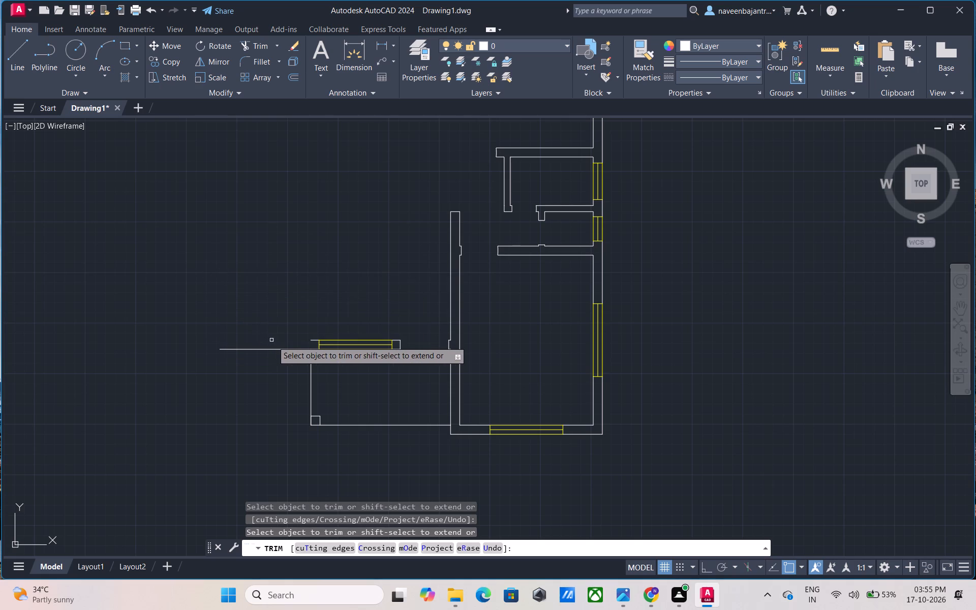
left_click(281, 349)
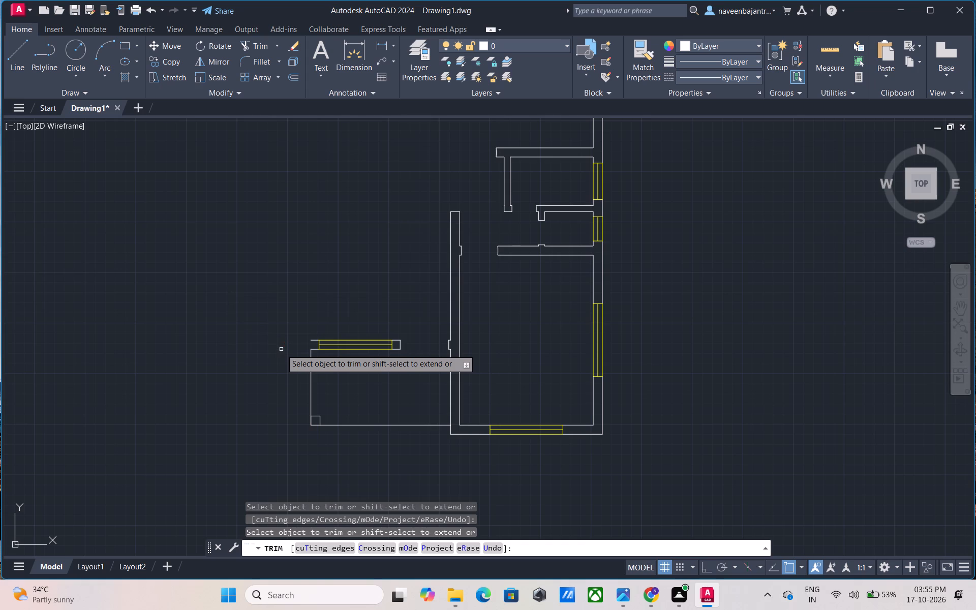
Trim away the short wall pieces at both ends of the horizontal window, including the east end cap.
left_click(397, 350)
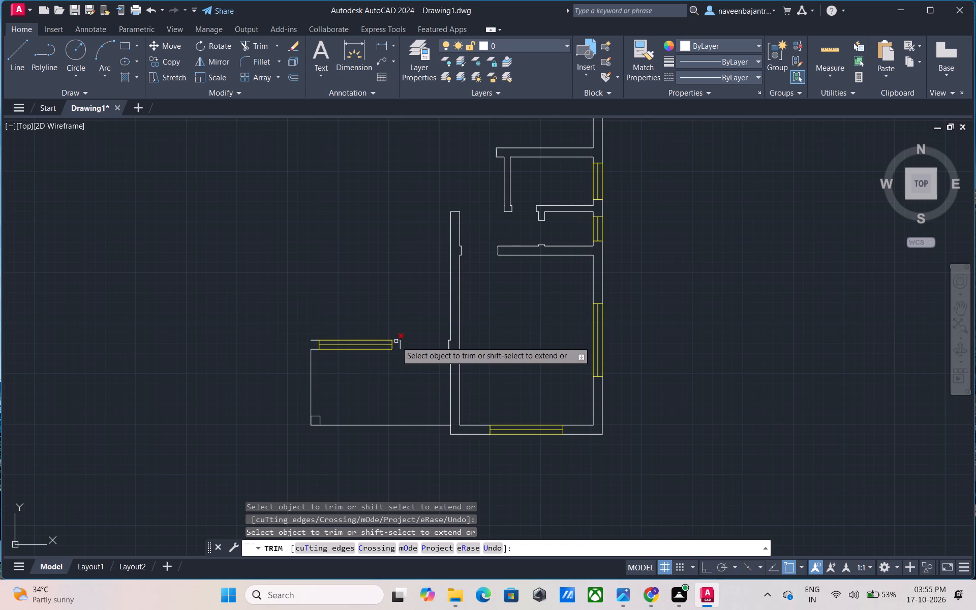
left_click(396, 341)
left_click(400, 343)
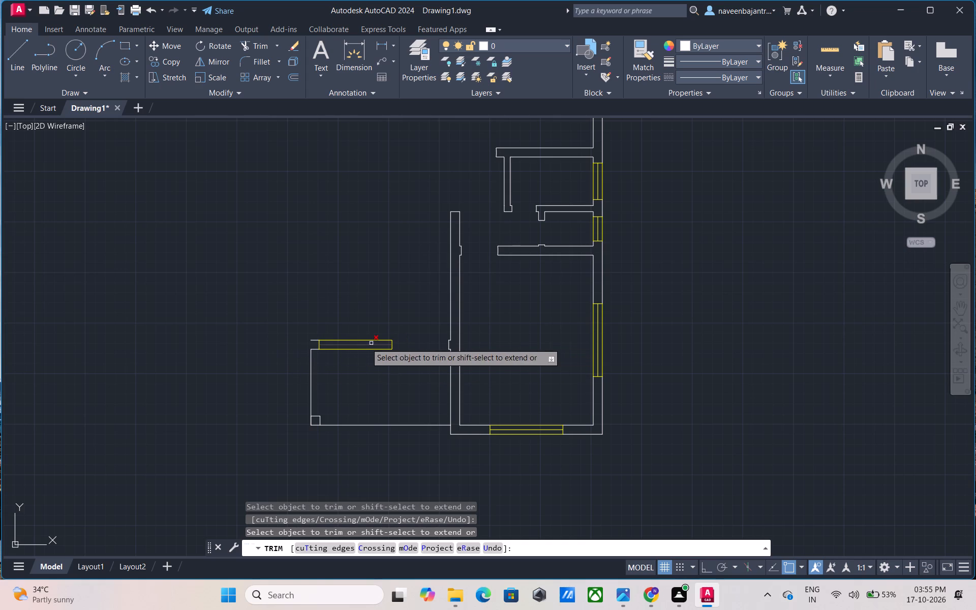
left_click(315, 351)
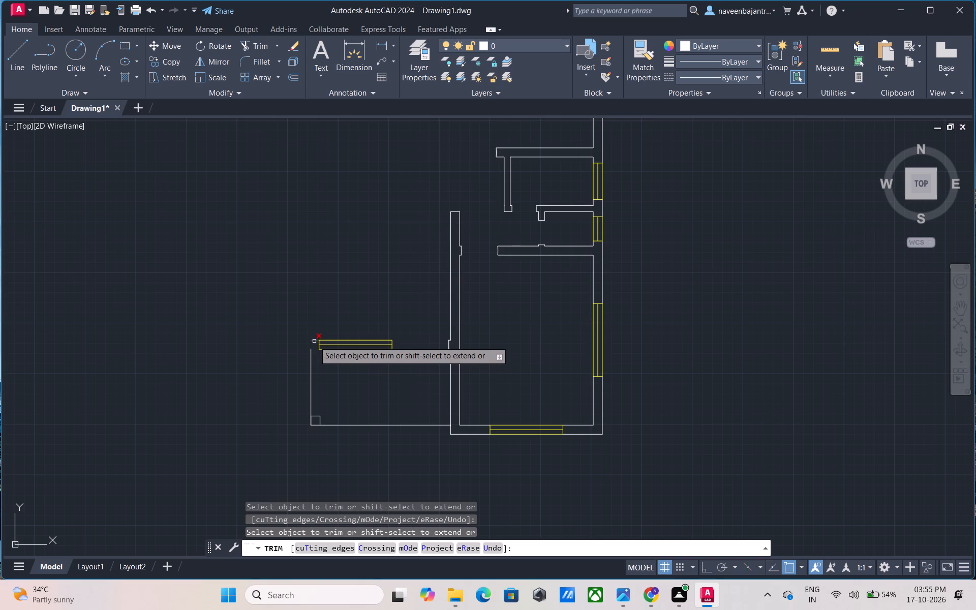
left_click(314, 341)
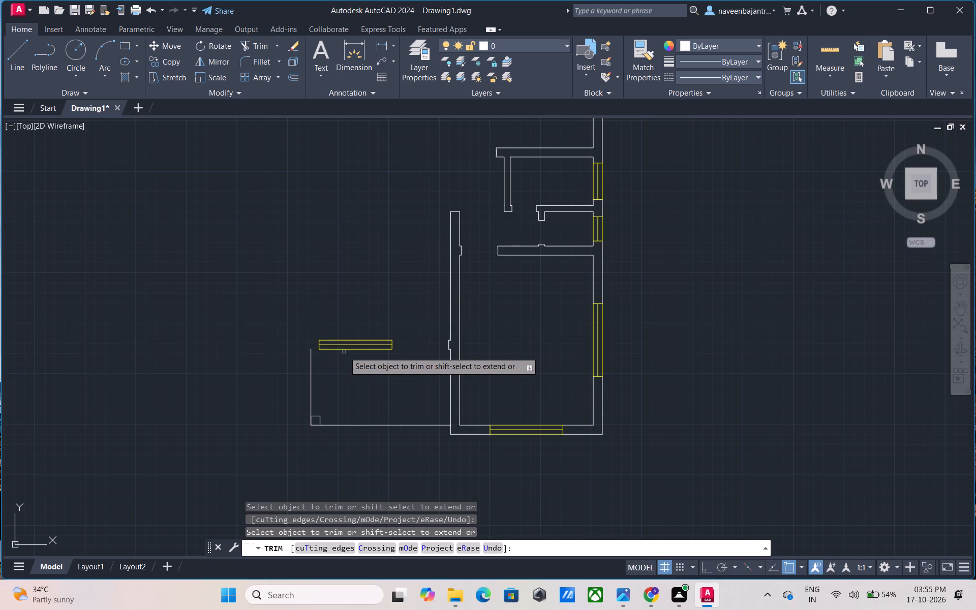
Trim away the horizontal window above the porch, including its long lines, end lines and centre line.
left_click(344, 350)
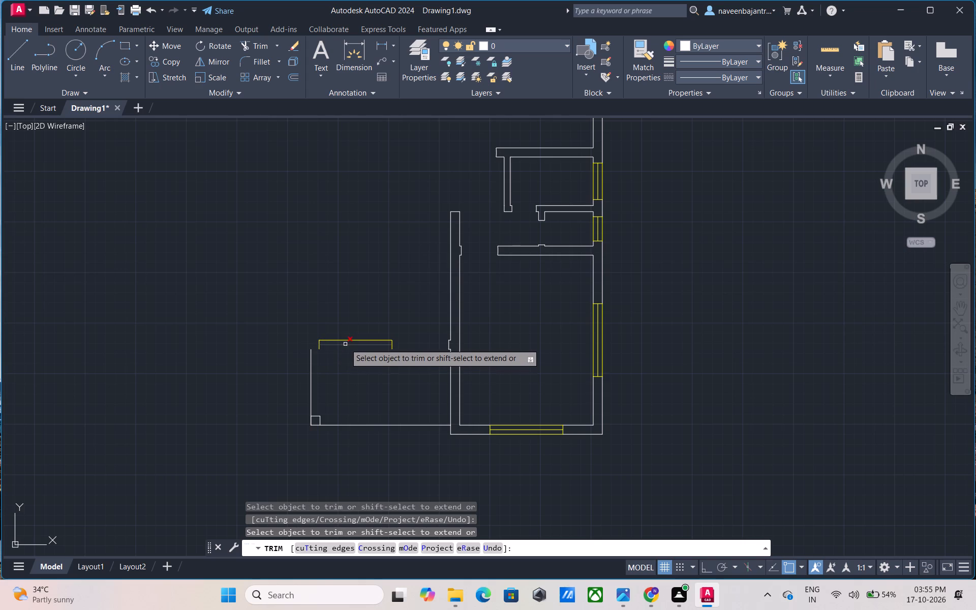
left_click(345, 341)
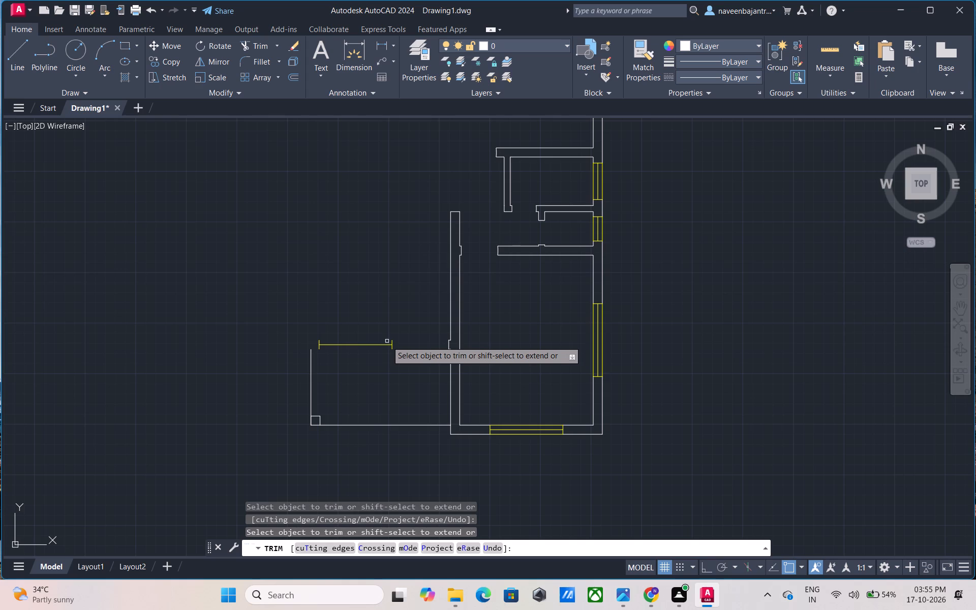
left_click(392, 341)
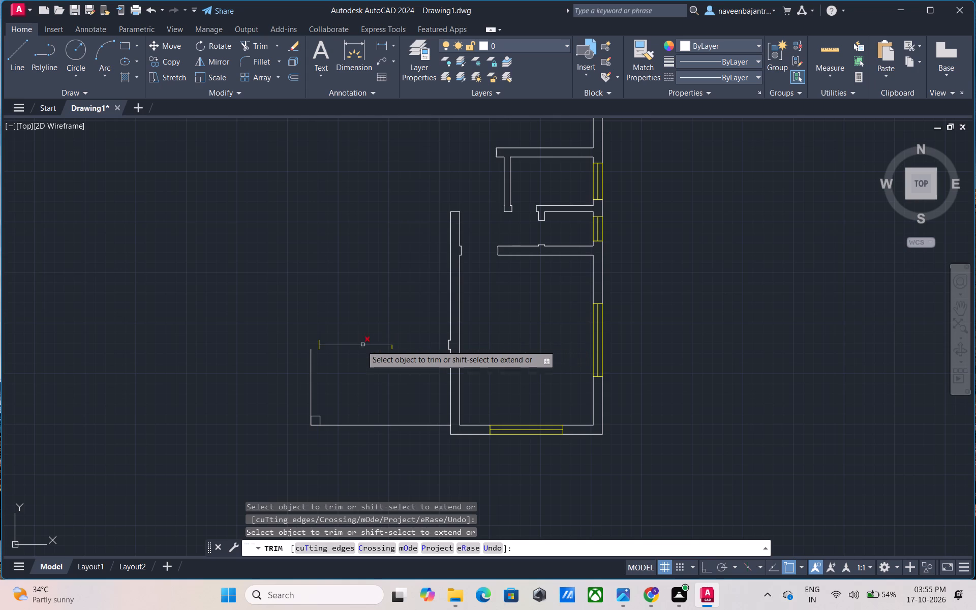
left_click(320, 349)
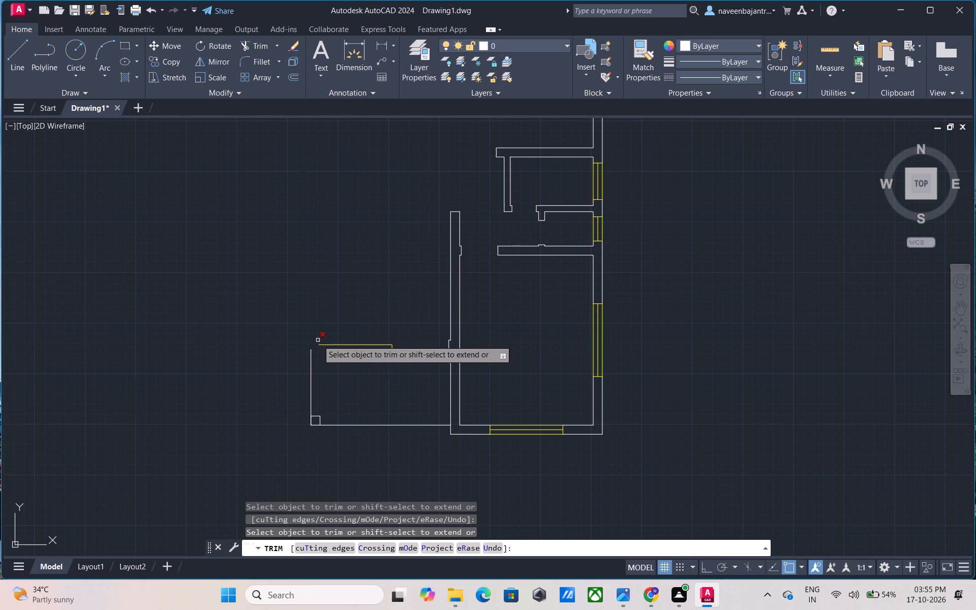
left_click(318, 340)
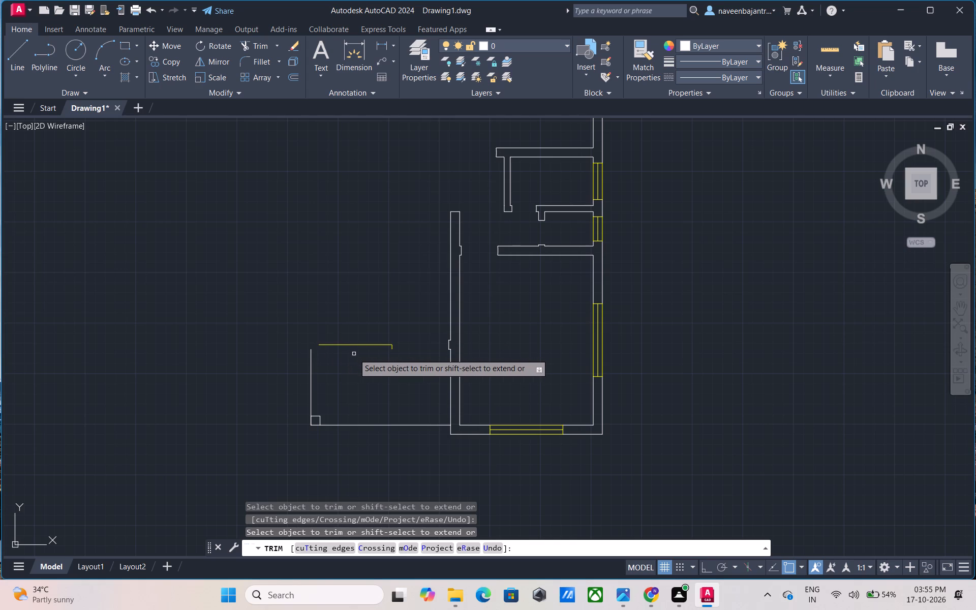
left_click(391, 349)
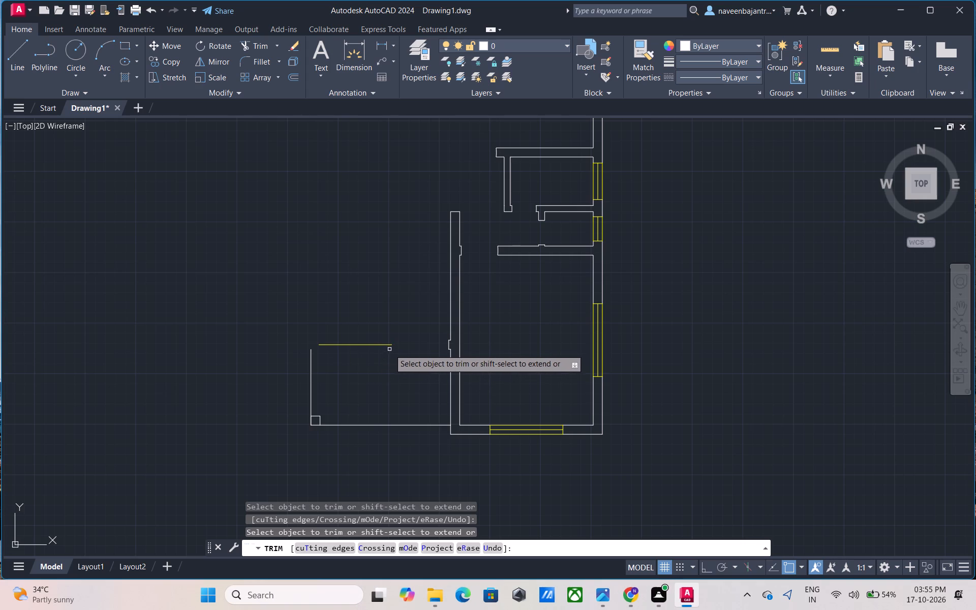
left_click(352, 345)
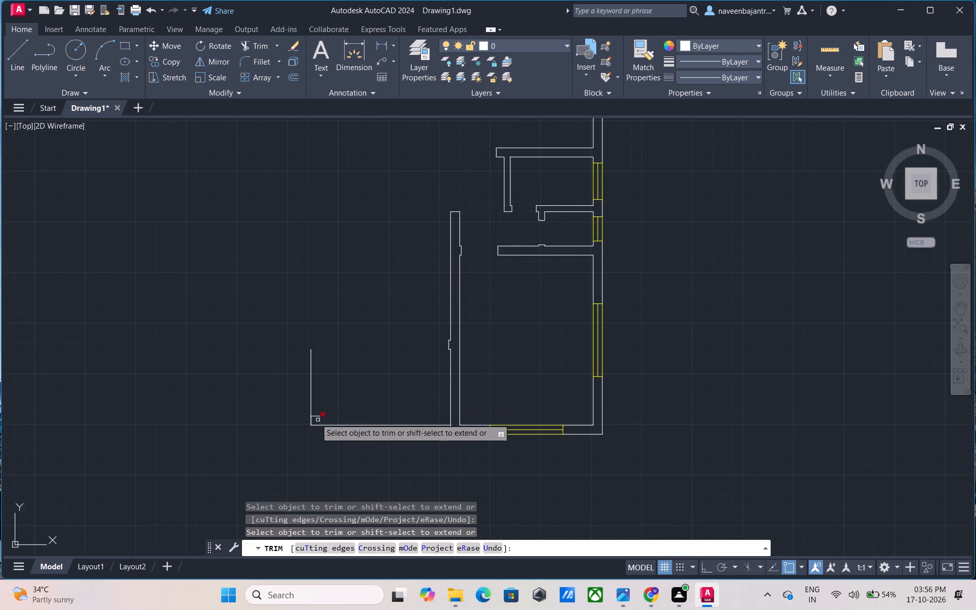
Trim away the porch's west and south lines and all sides of the small square column at its corner.
left_click(309, 402)
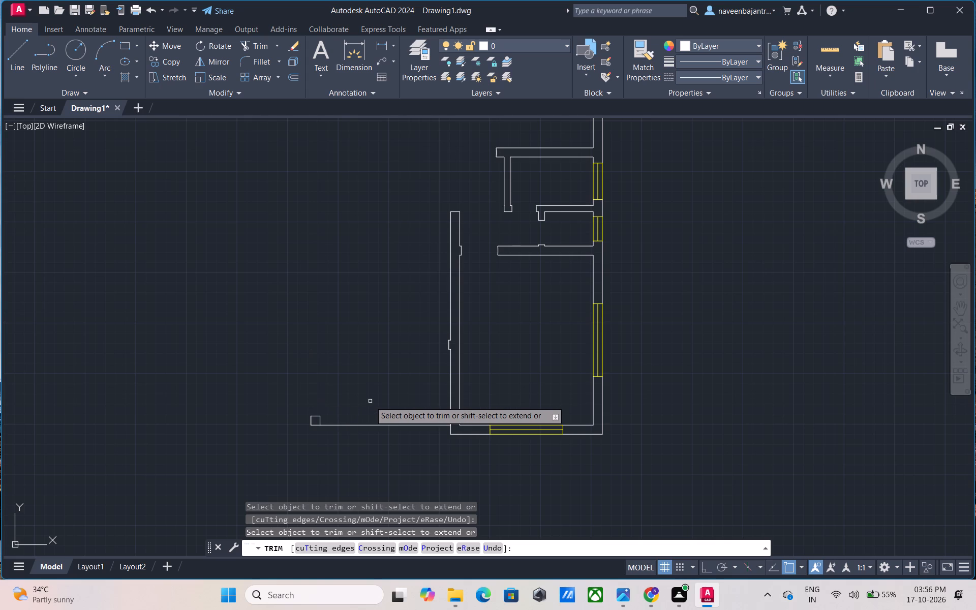
middle_click_drag(370, 401, 386, 367)
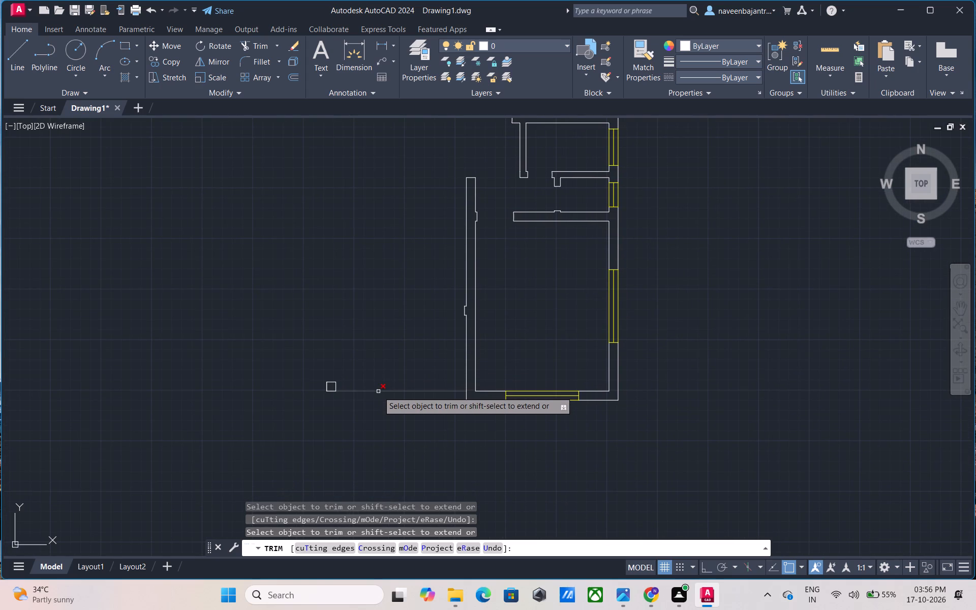
left_click(378, 391)
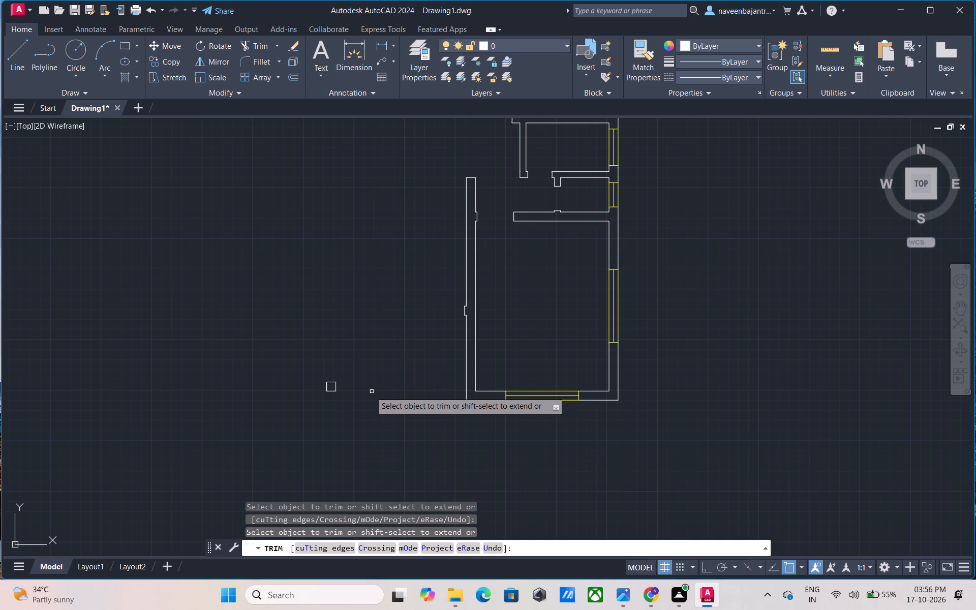
left_click(329, 391)
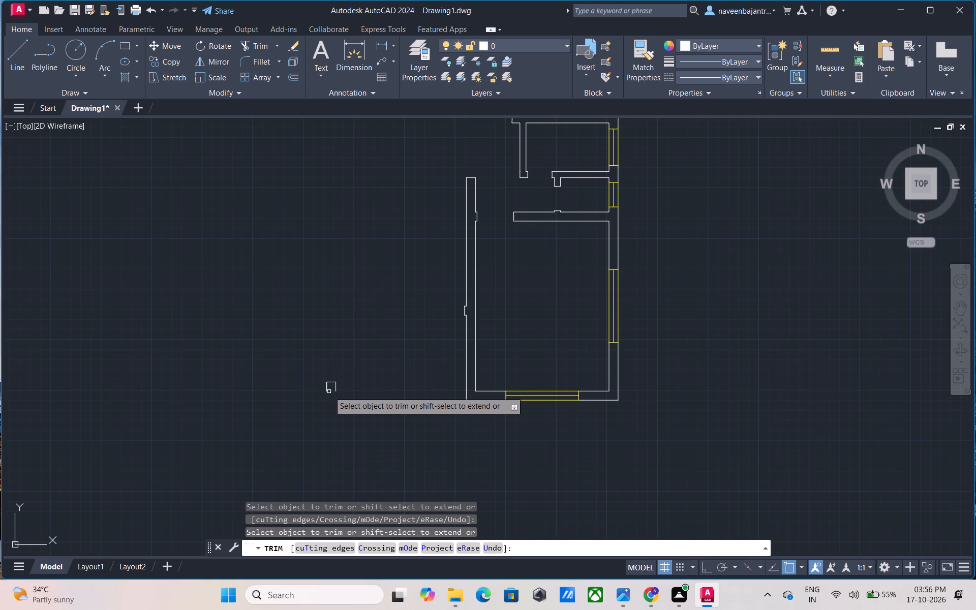
left_click(327, 387)
left_click(326, 389)
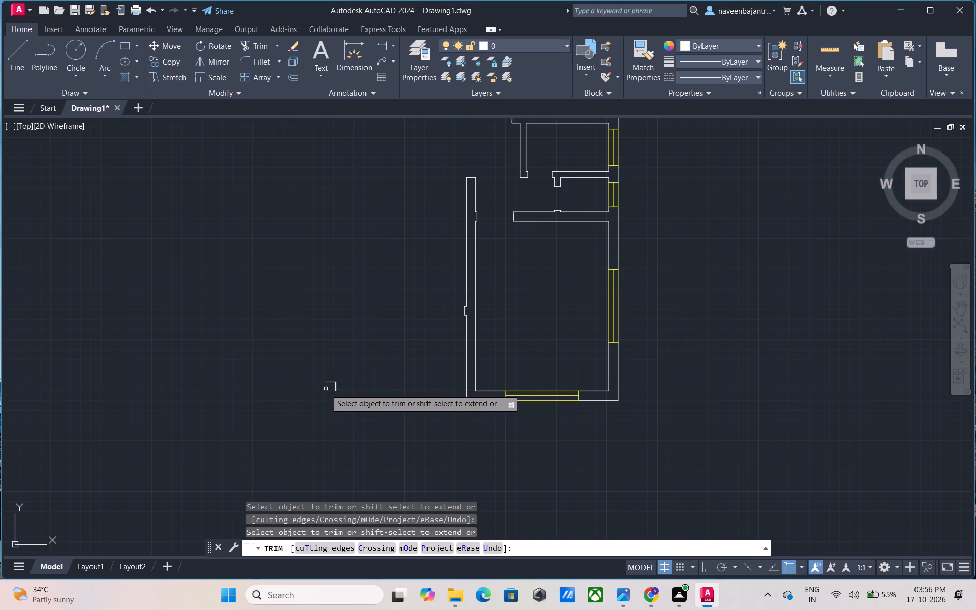
left_click(328, 382)
left_click(334, 385)
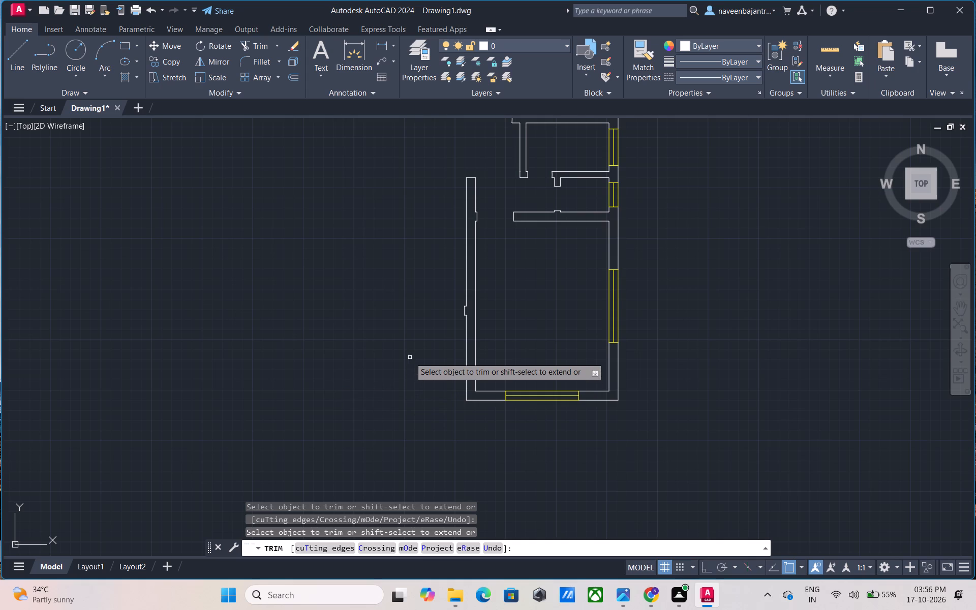
Trim away the small projecting nib on the outer face of the southern room's west wall.
middle_click_drag(410, 357, 339, 402)
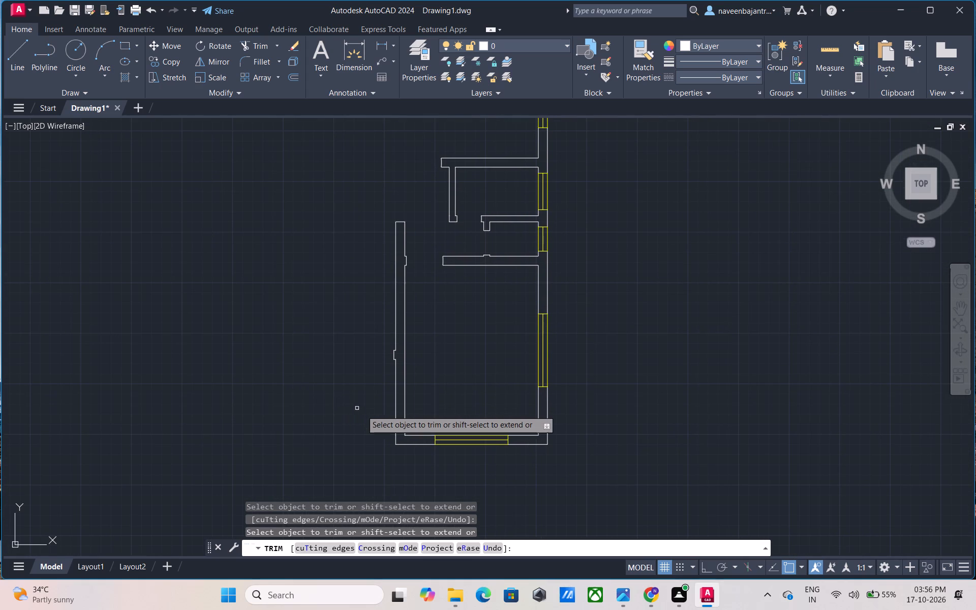
left_click(392, 356)
scroll(392, 356, "up", 2)
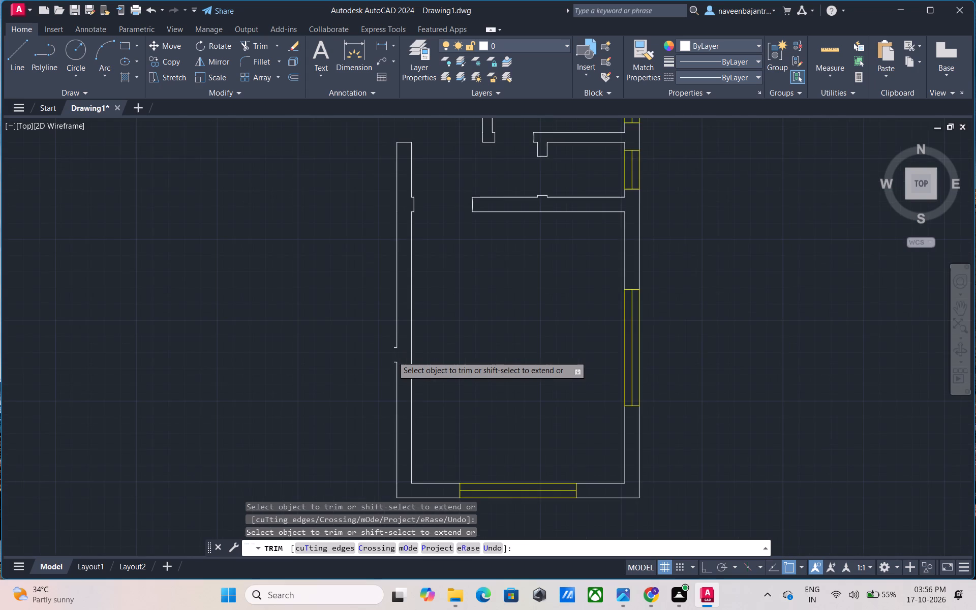
left_click(394, 344)
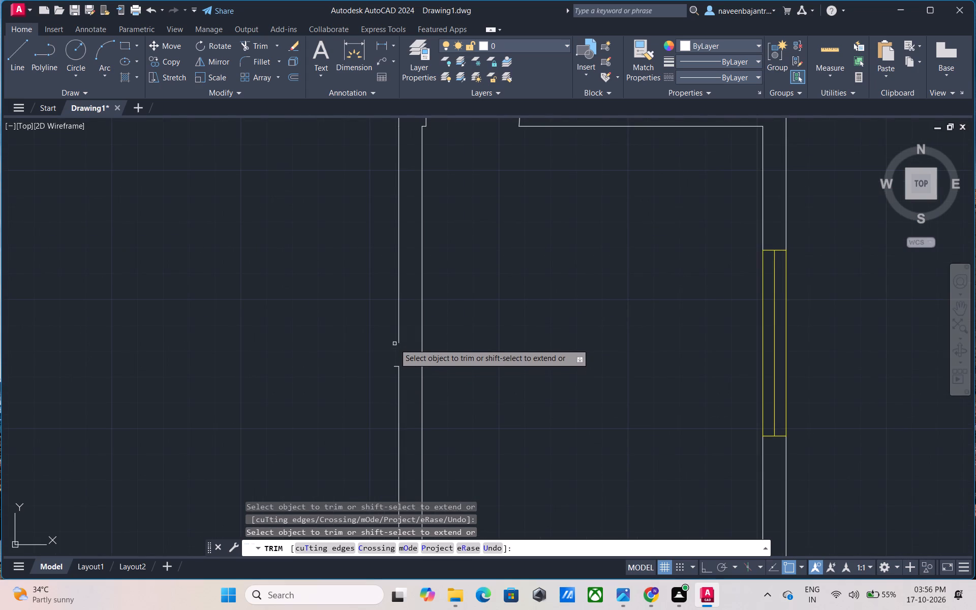
left_click(395, 367)
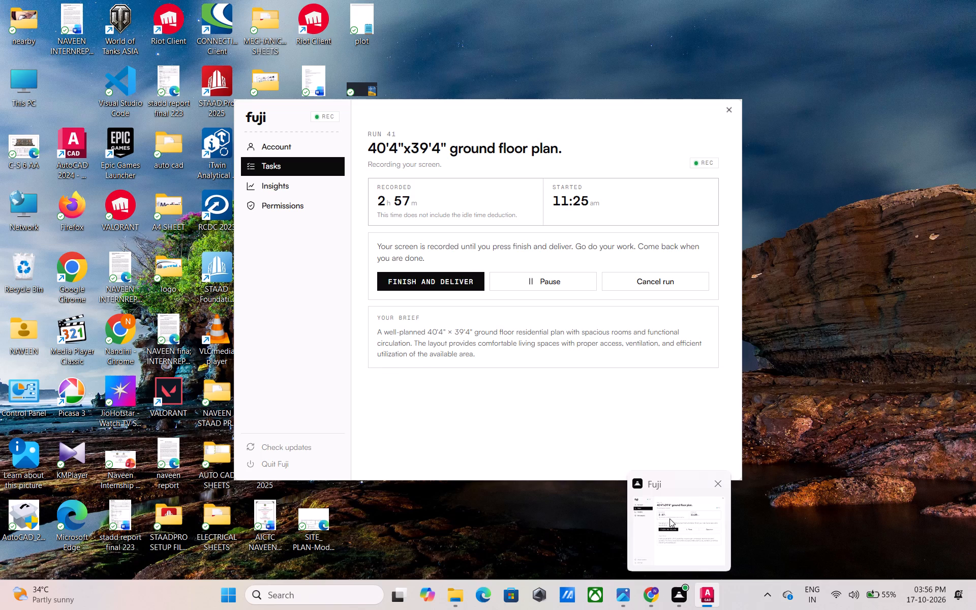
Trim away the west wall's upper outer line, its north end cap, the upper inner line and the small nib on its inner face.
scroll(498, 402, "down", 1)
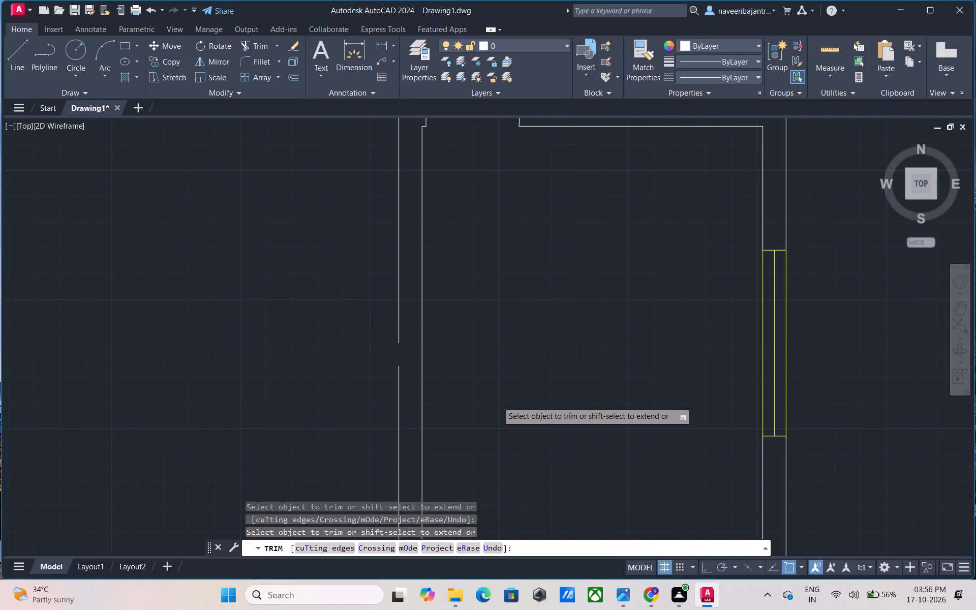
scroll(498, 402, "down", 1)
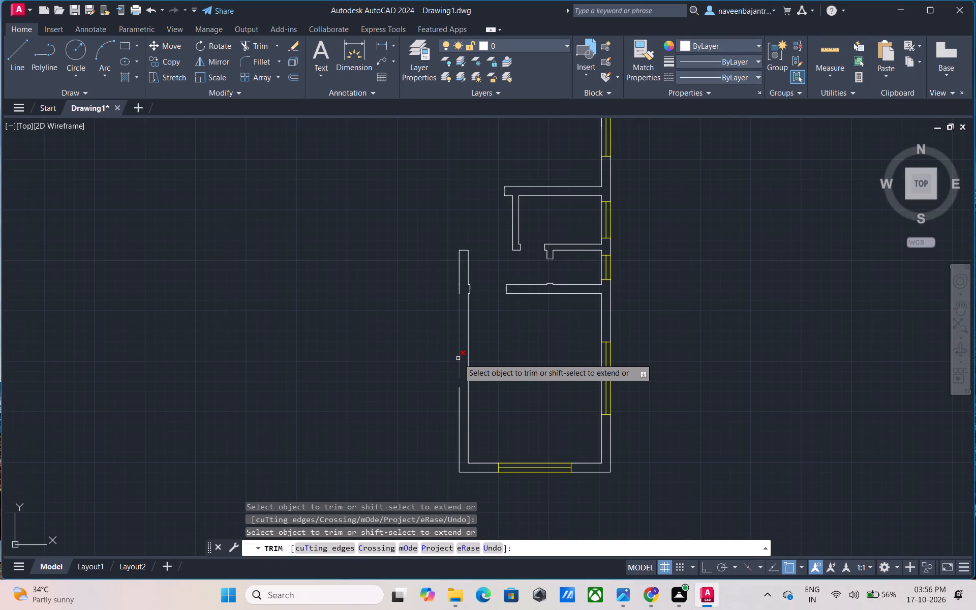
left_click(458, 358)
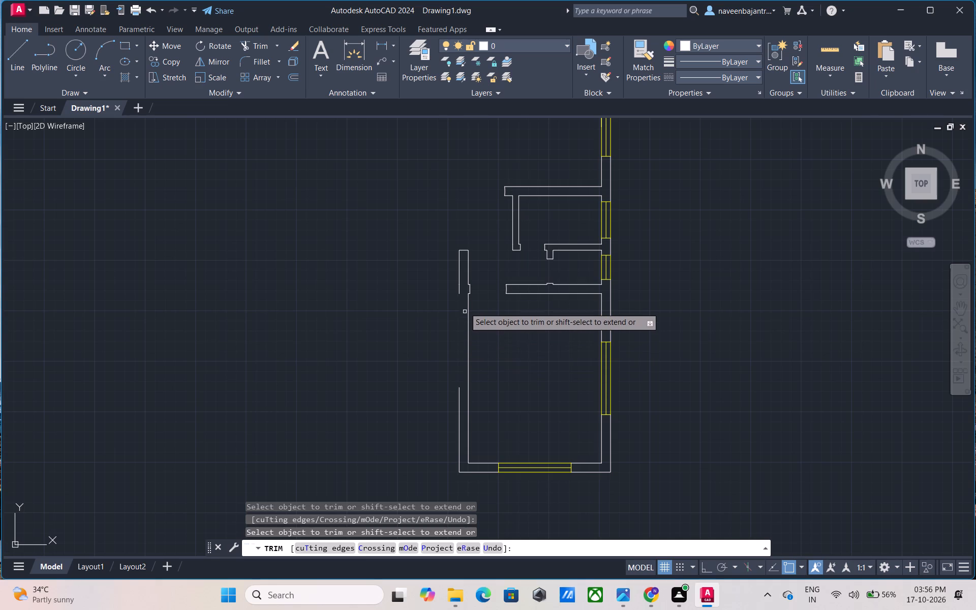
left_click(457, 280)
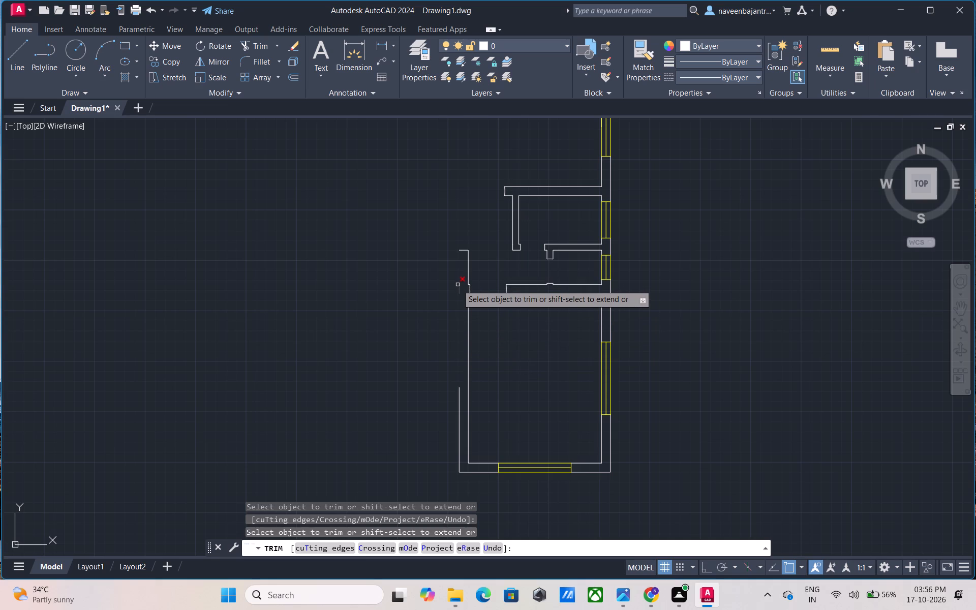
left_click(457, 285)
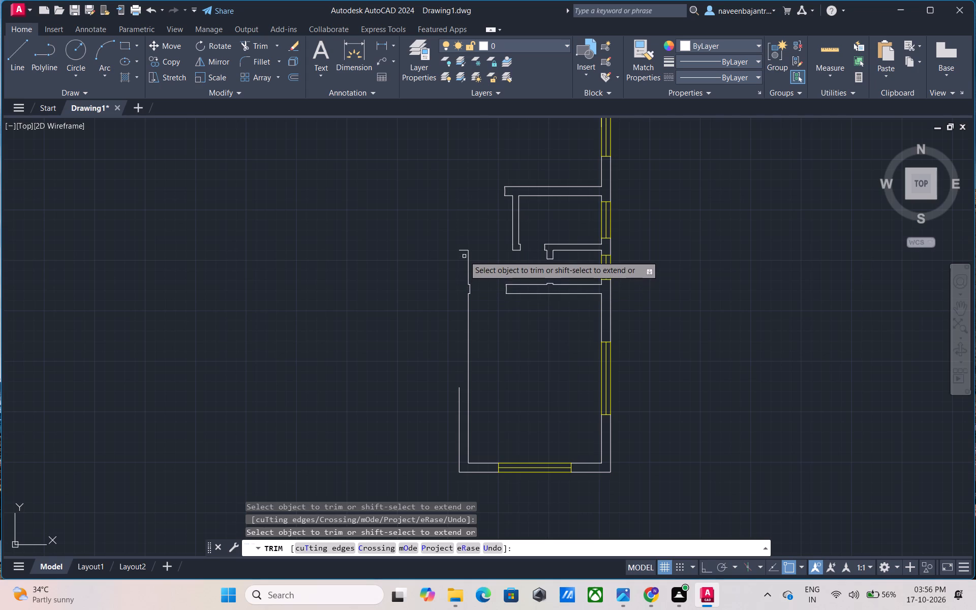
left_click(464, 251)
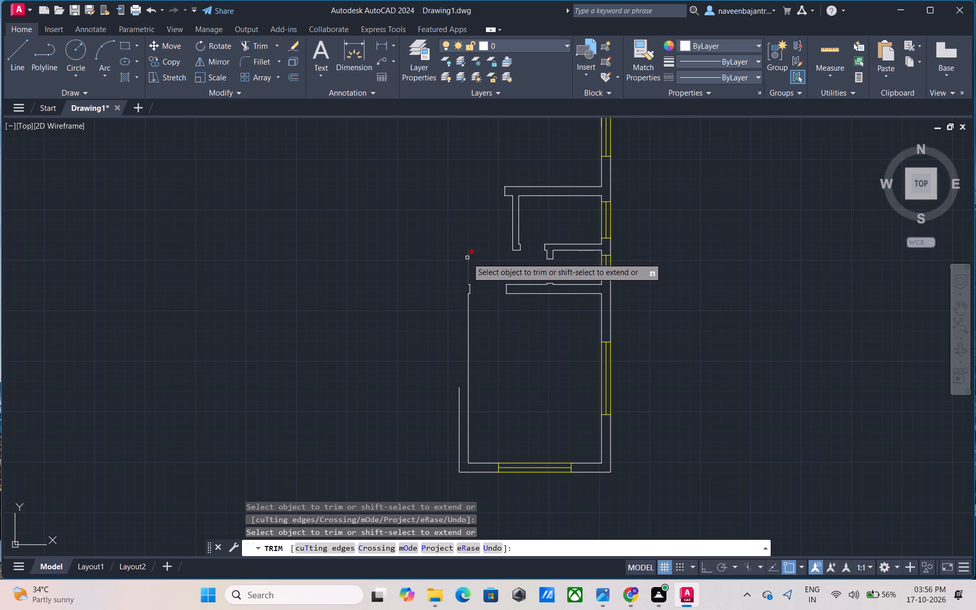
left_click(467, 258)
left_click(468, 283)
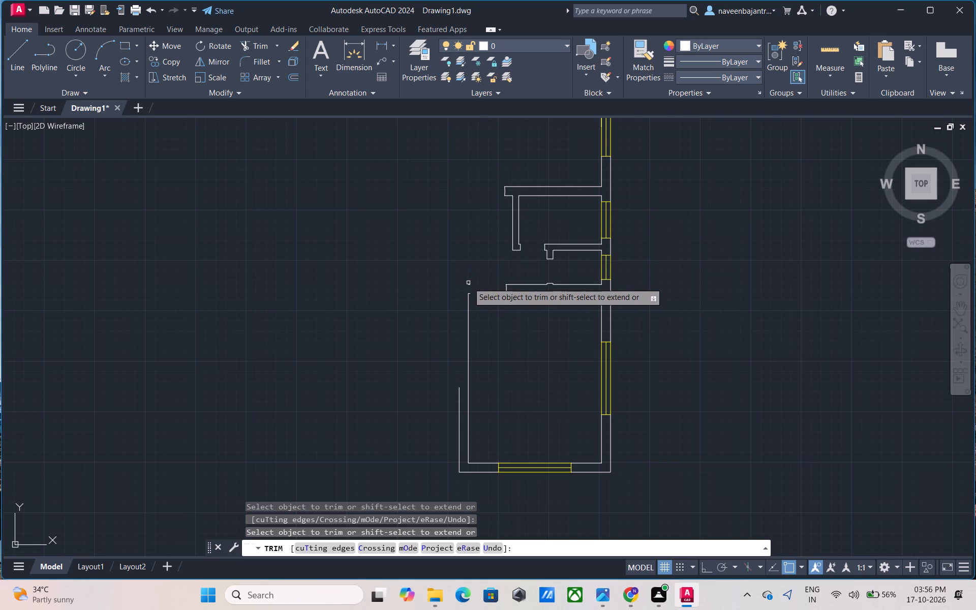
left_click(468, 285)
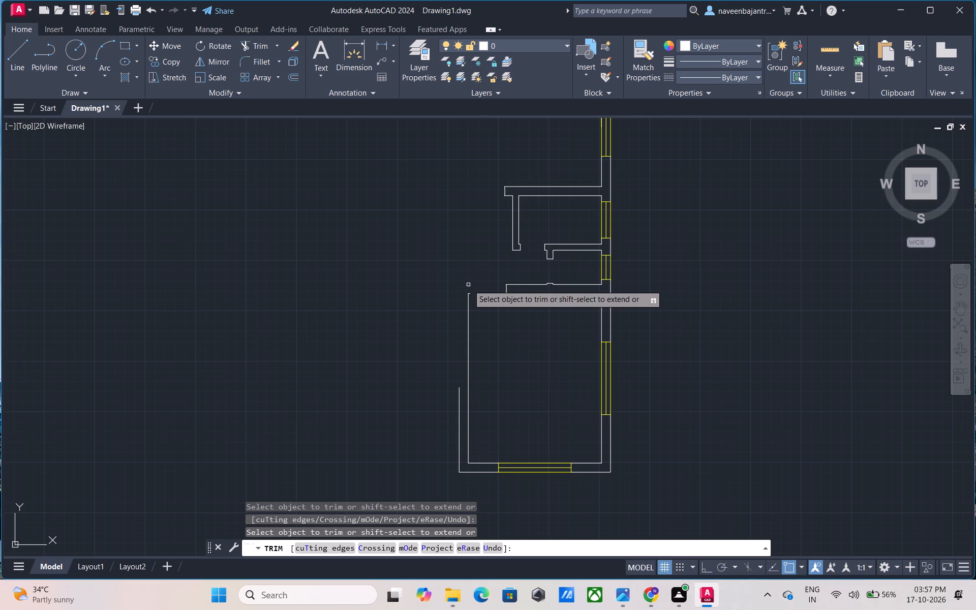
left_click(471, 294)
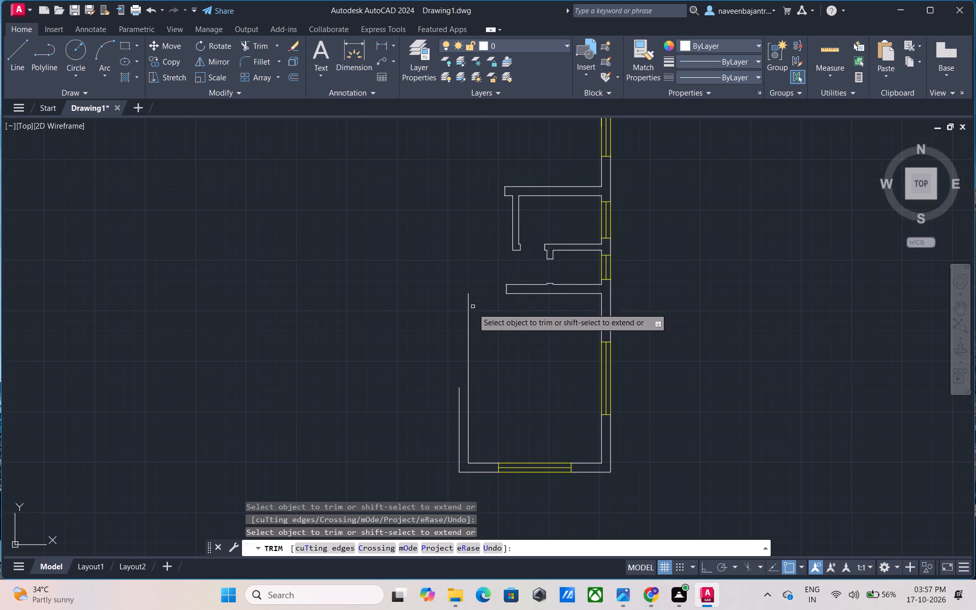
Trim away the southern room's remaining west wall lines and the southwest corner lines up to the south window.
middle_click_drag(478, 331, 478, 324)
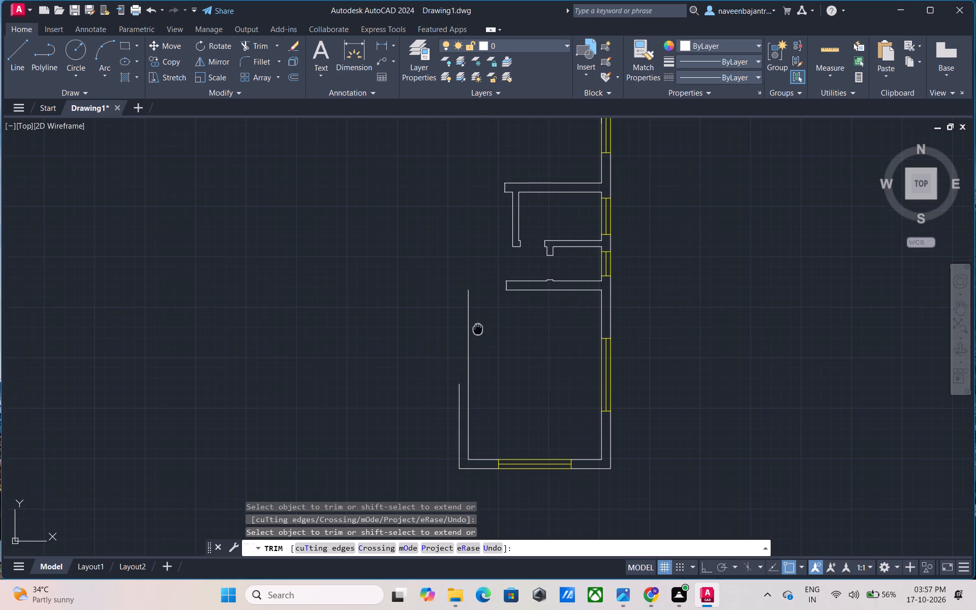
middle_click_drag(478, 324, 480, 285)
middle_click(480, 284)
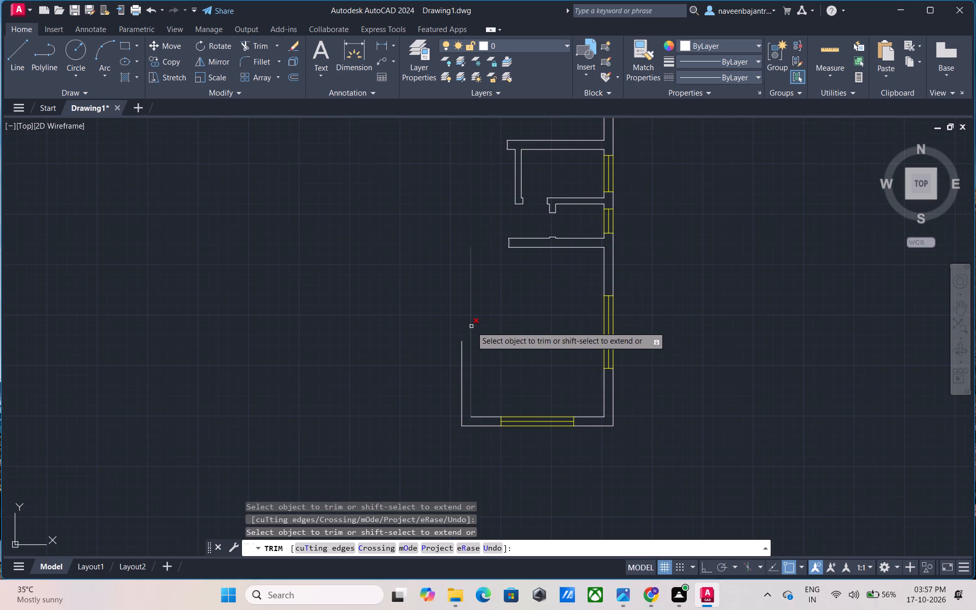
left_click(471, 326)
left_click(463, 368)
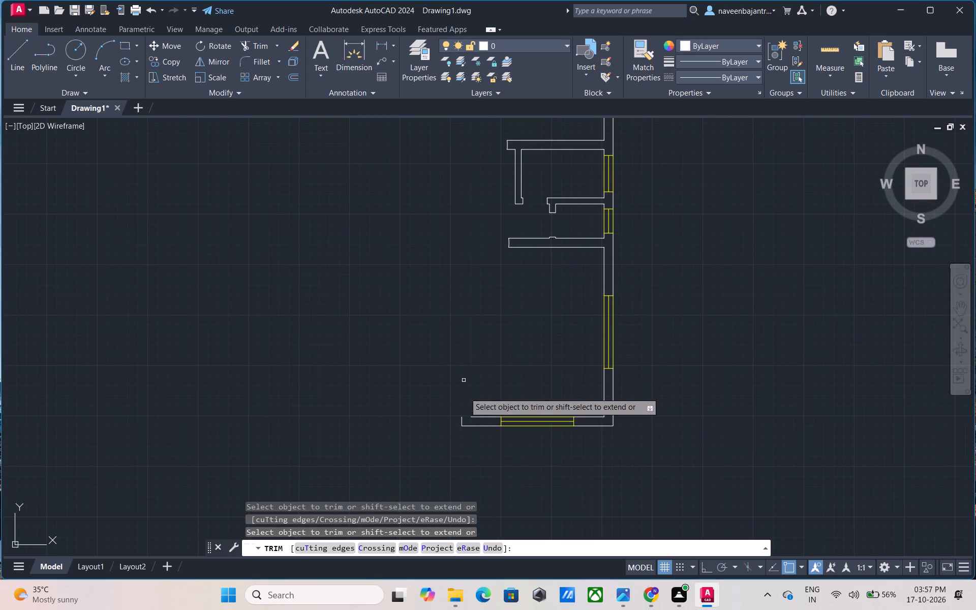
left_click(473, 426)
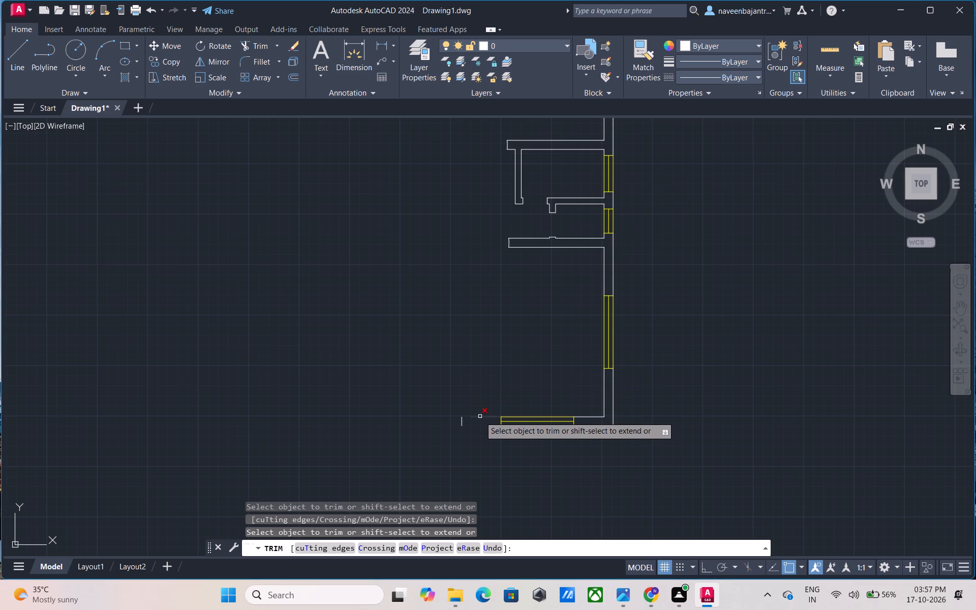
left_click(480, 416)
left_click(462, 420)
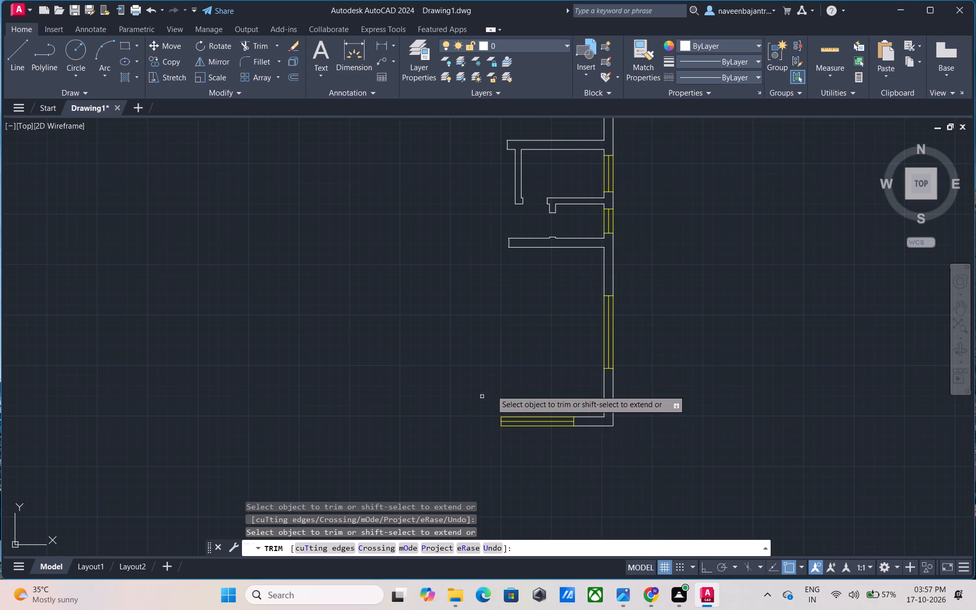
Trim away the south window, including its long lines, both end lines and centre line.
middle_click_drag(519, 344, 436, 373)
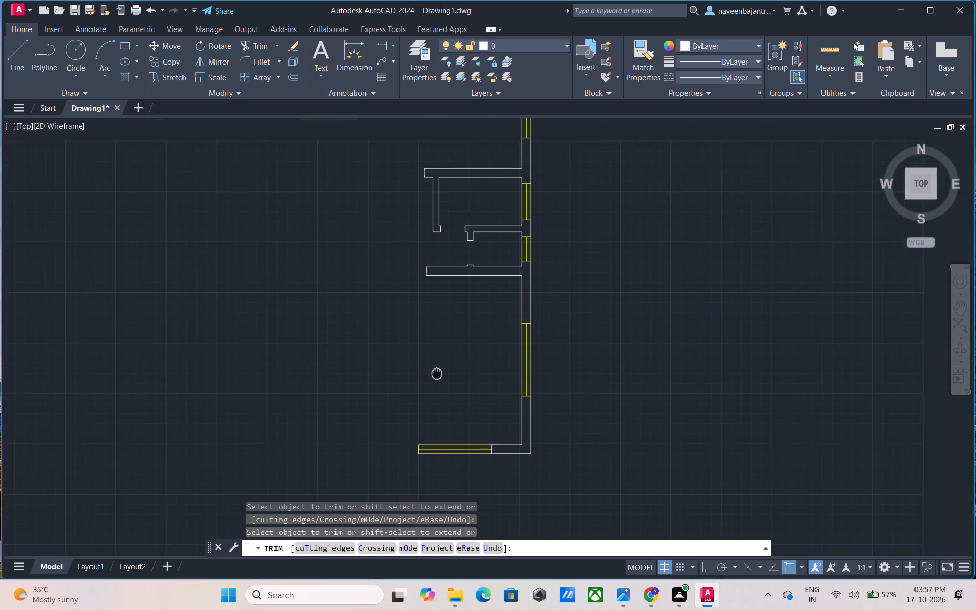
middle_click_drag(436, 373, 413, 425)
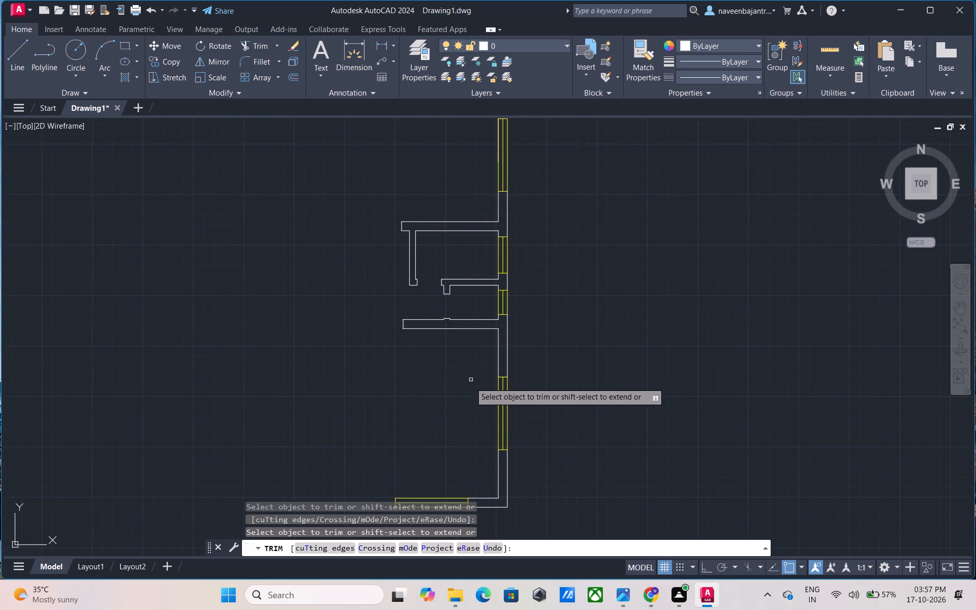
middle_click_drag(454, 417, 457, 327)
scroll(451, 420, "up", 1)
left_click(451, 416)
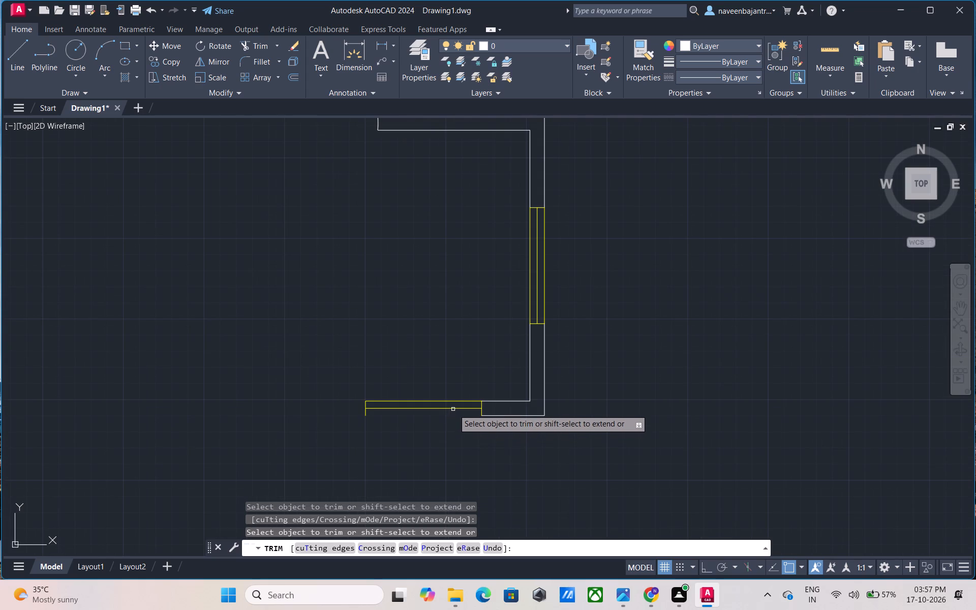
left_click(454, 402)
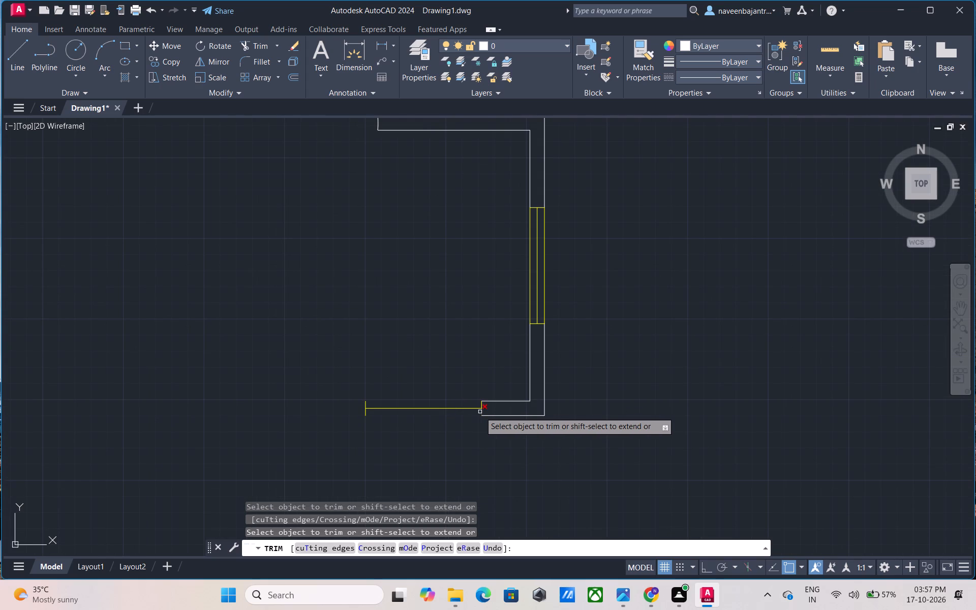
left_click(480, 412)
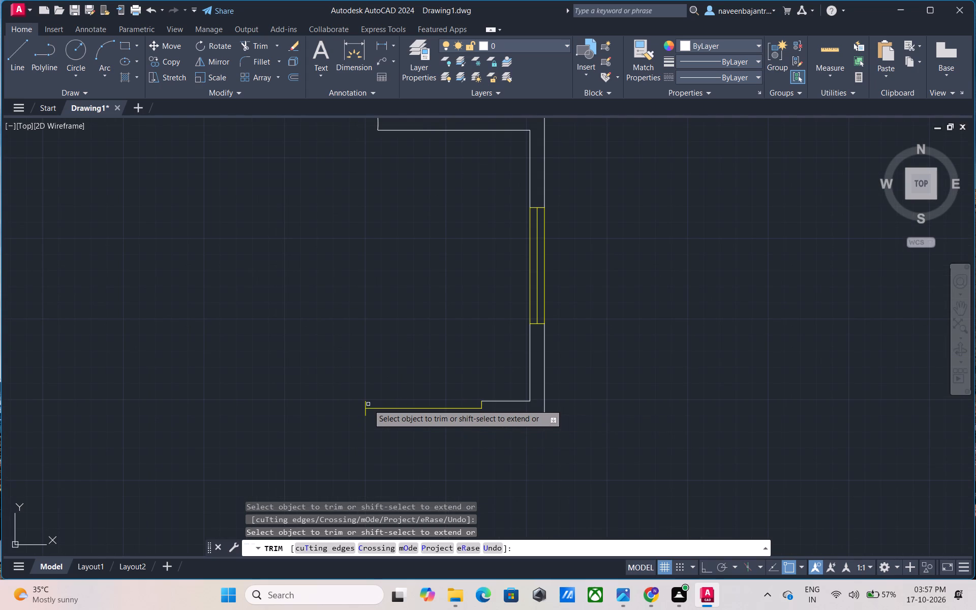
left_click(367, 404)
left_click(365, 413)
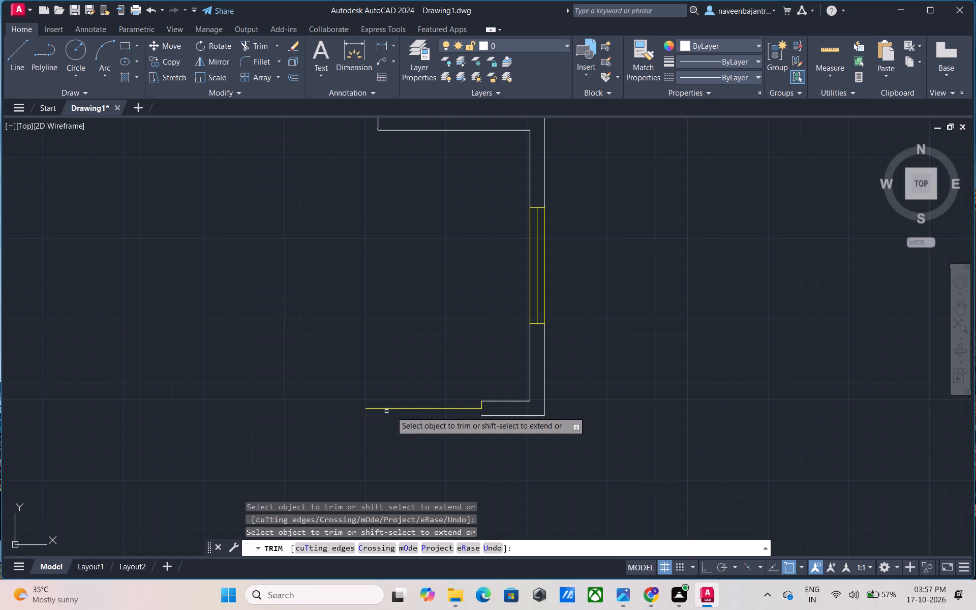
left_click(444, 408)
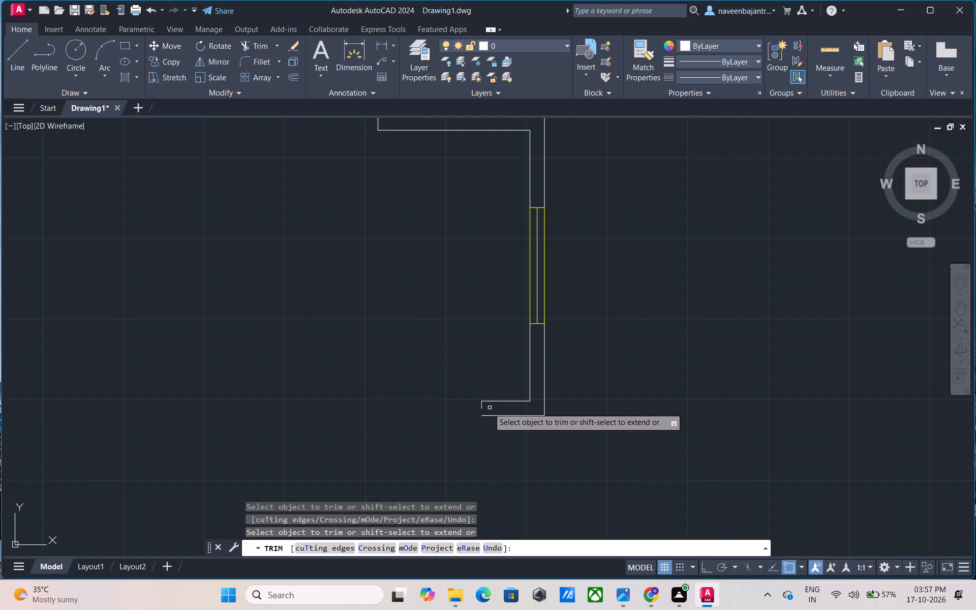
left_click(482, 408)
Trim away the inner and outer wall lines at the southeast corner, between the south window and the large east window.
left_click(511, 415)
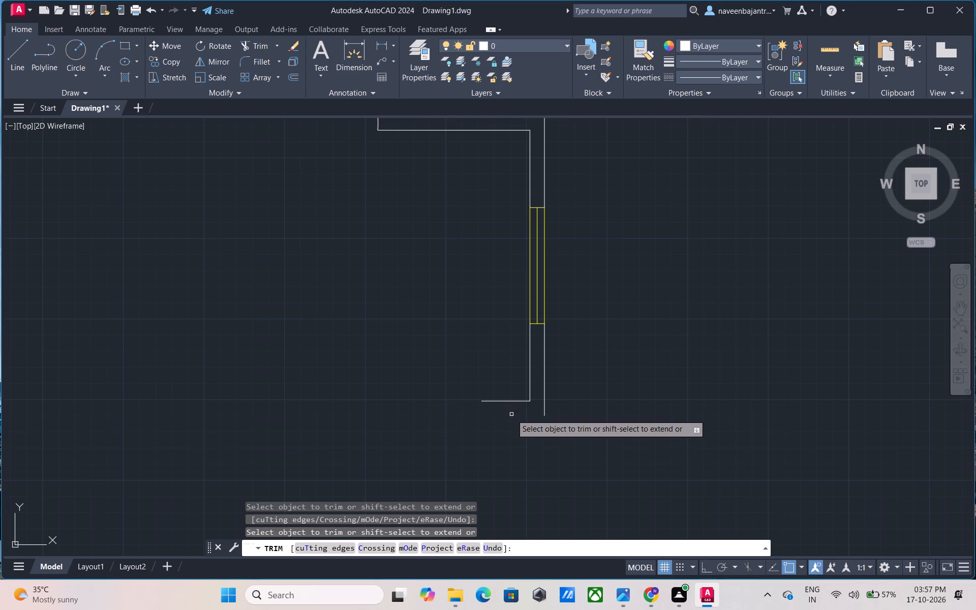
left_click(513, 402)
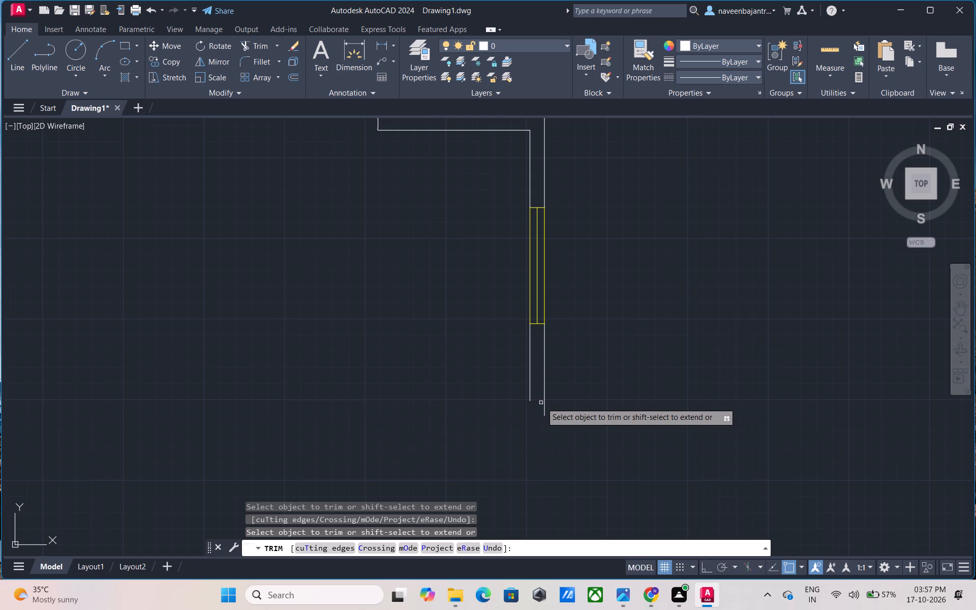
left_click(543, 403)
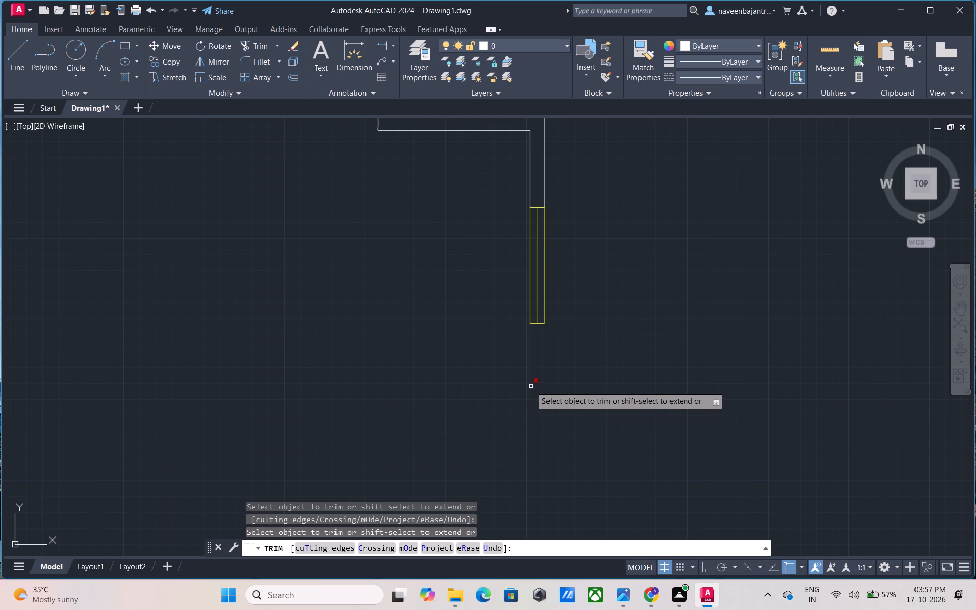
left_click(531, 386)
Trim away the southern room's large east window, including its side lines, south end line and centre line.
middle_click_drag(544, 382, 537, 400)
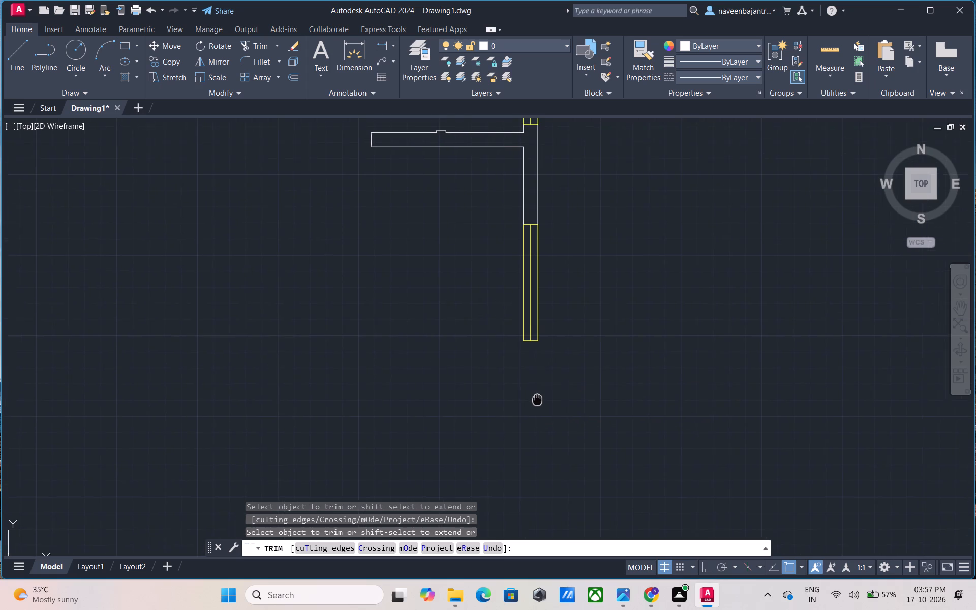
middle_click_drag(537, 400, 523, 472)
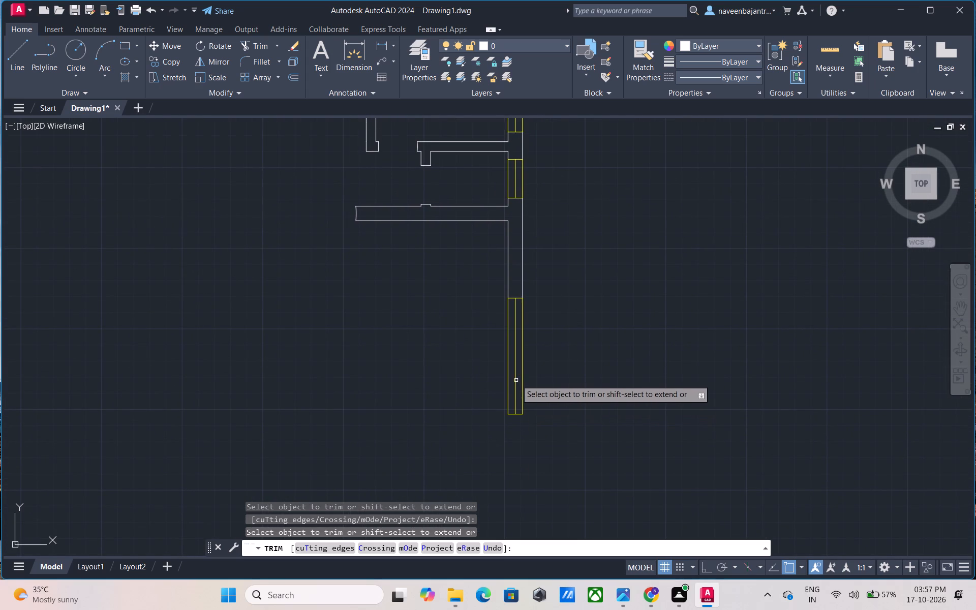
left_click(508, 354)
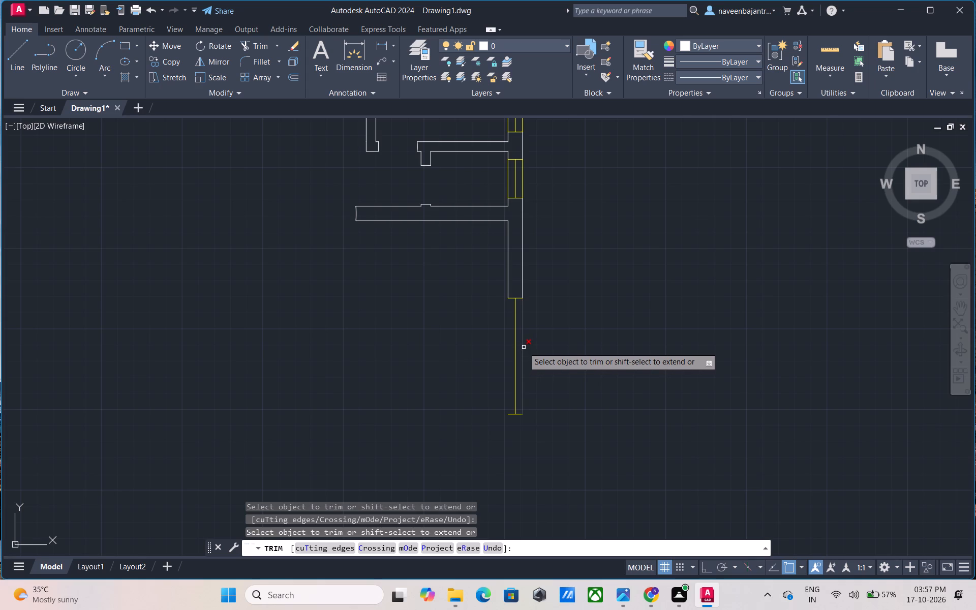
left_click(524, 347)
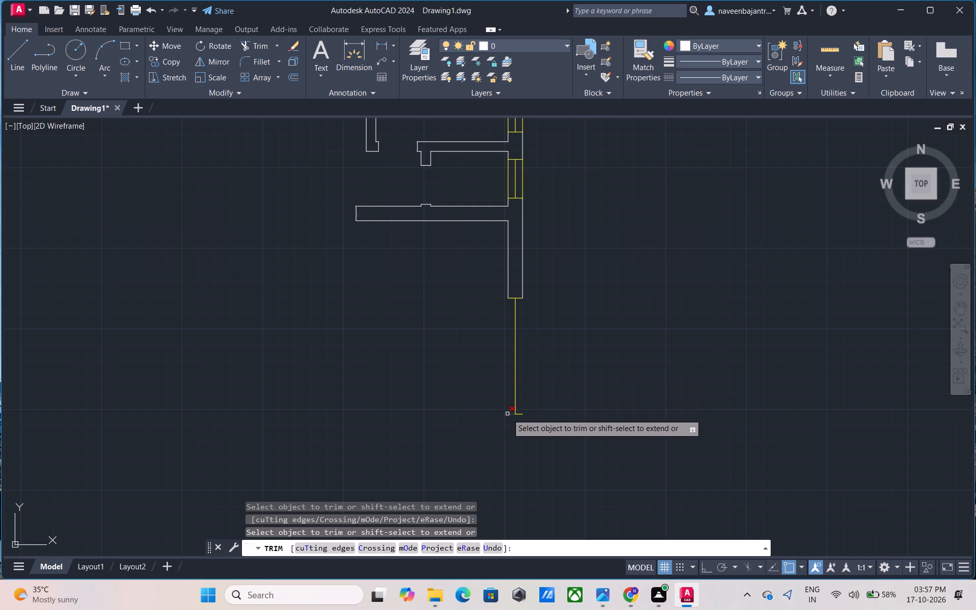
left_click(507, 414)
left_click(523, 415)
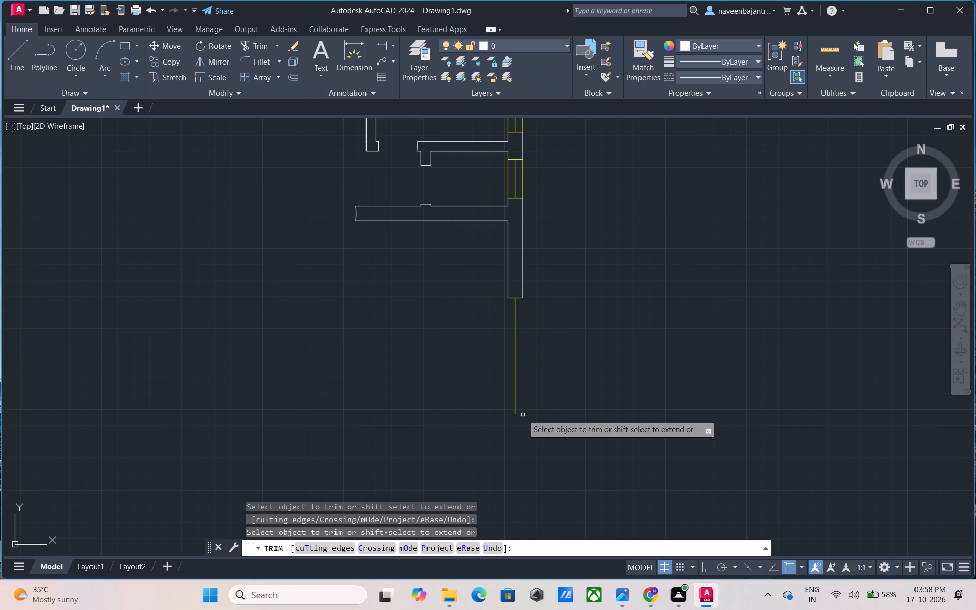
left_click(516, 399)
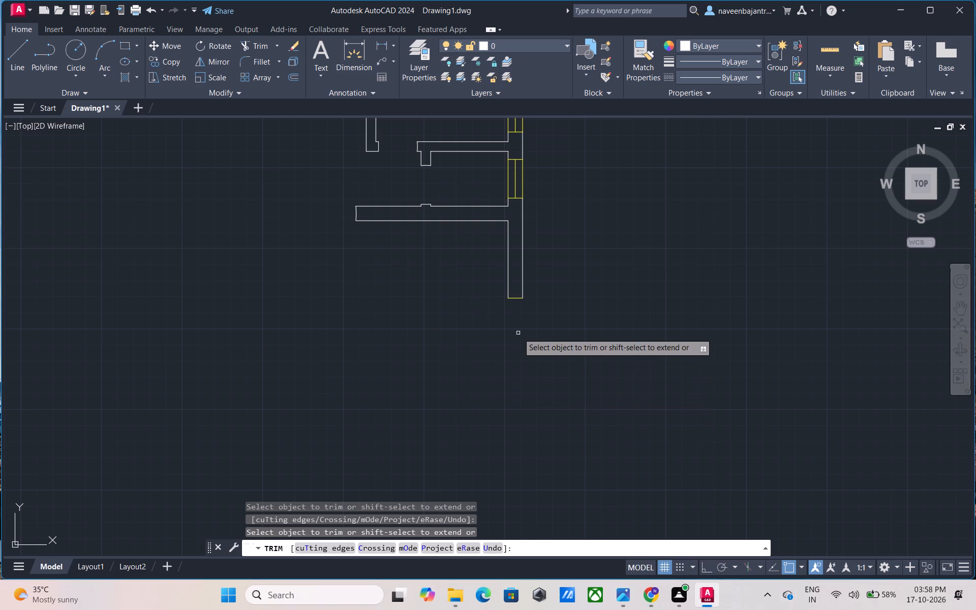
Trim away the large east window's north end line and the inner and outer east wall lines up to the cross wall.
middle_click_drag(518, 352, 537, 488)
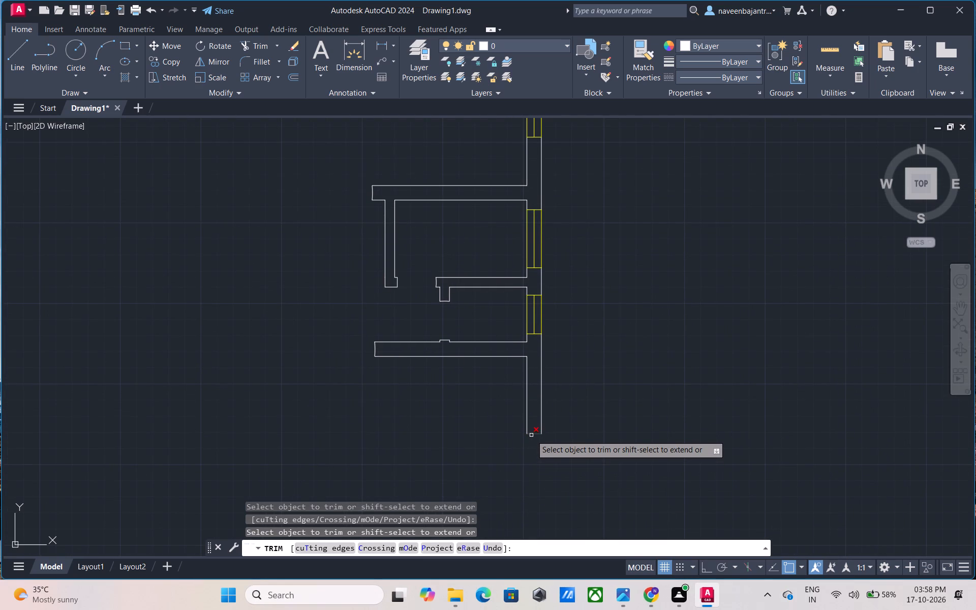
left_click(531, 435)
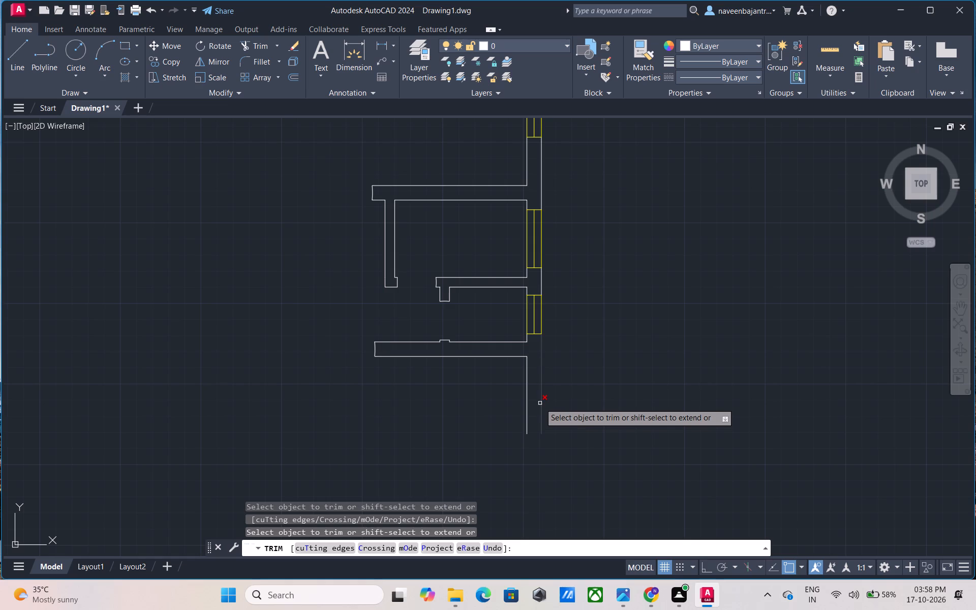
left_click(540, 403)
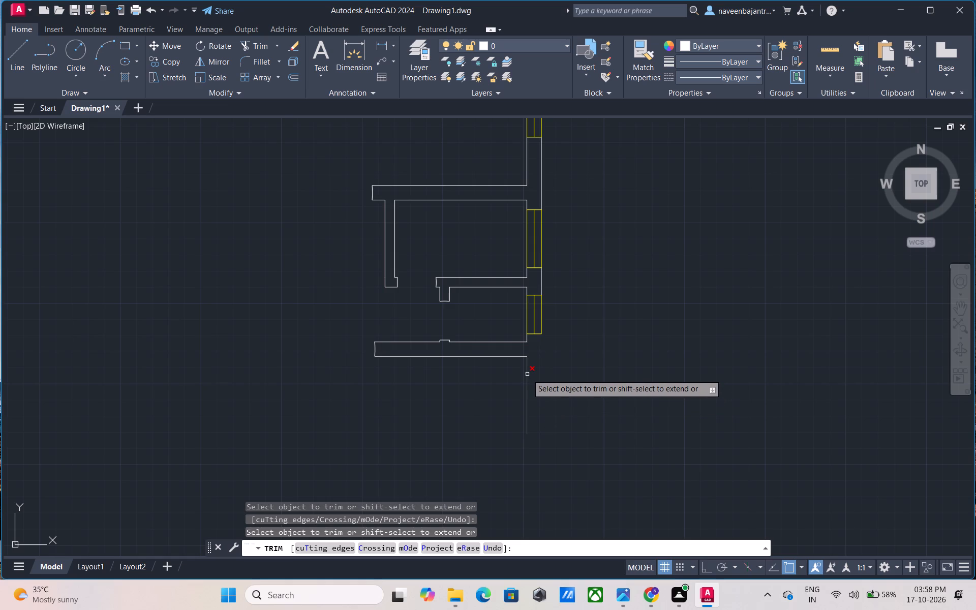
left_click(527, 374)
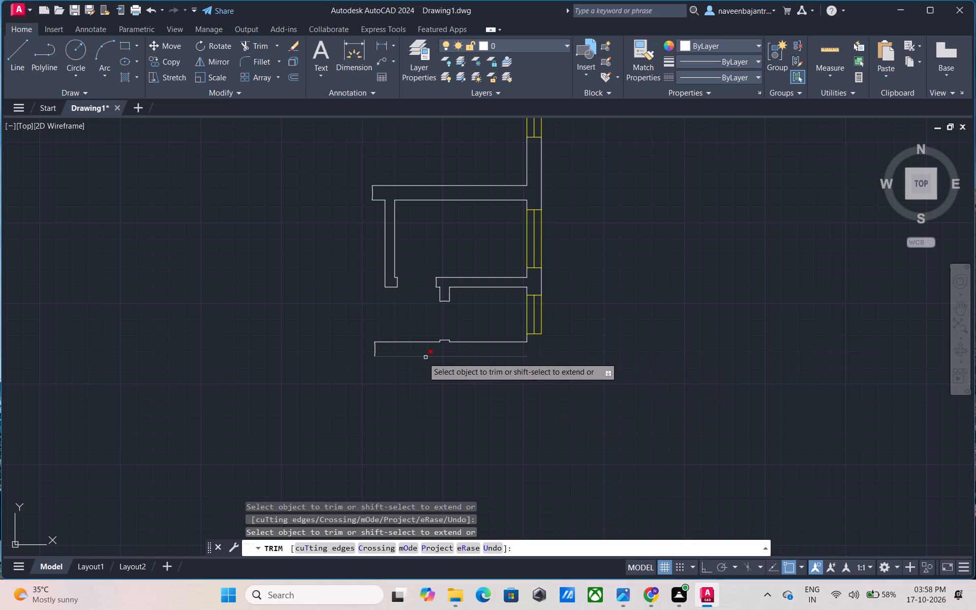
Trim away the southernmost cross wall, including both long lines, its west end line and the small notch in its upper line.
left_click(393, 357)
left_click(374, 354)
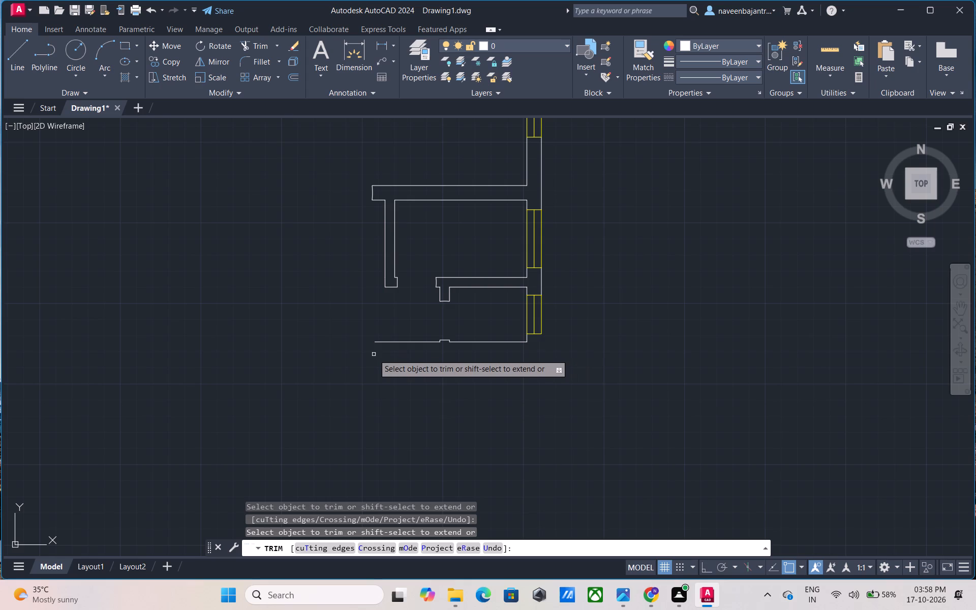
left_click(429, 342)
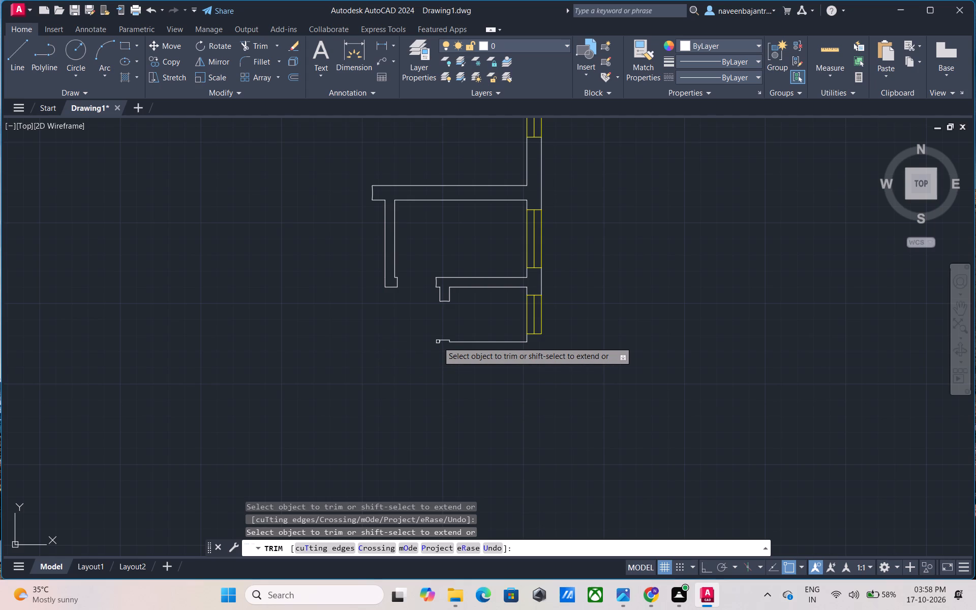
scroll(438, 342, "up", 4)
left_click(439, 349)
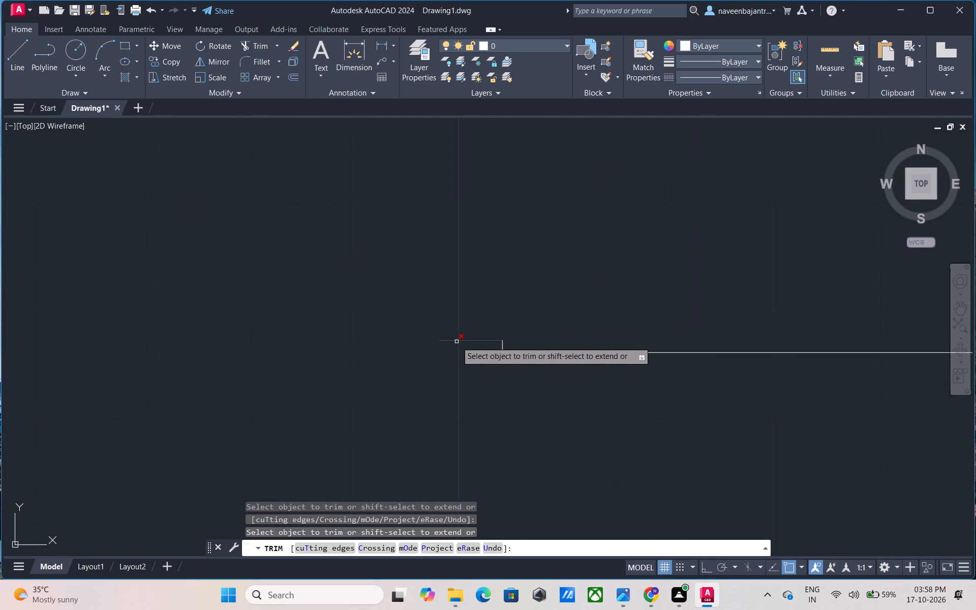
left_click(456, 342)
left_click(503, 343)
scroll(503, 344, "down", 3)
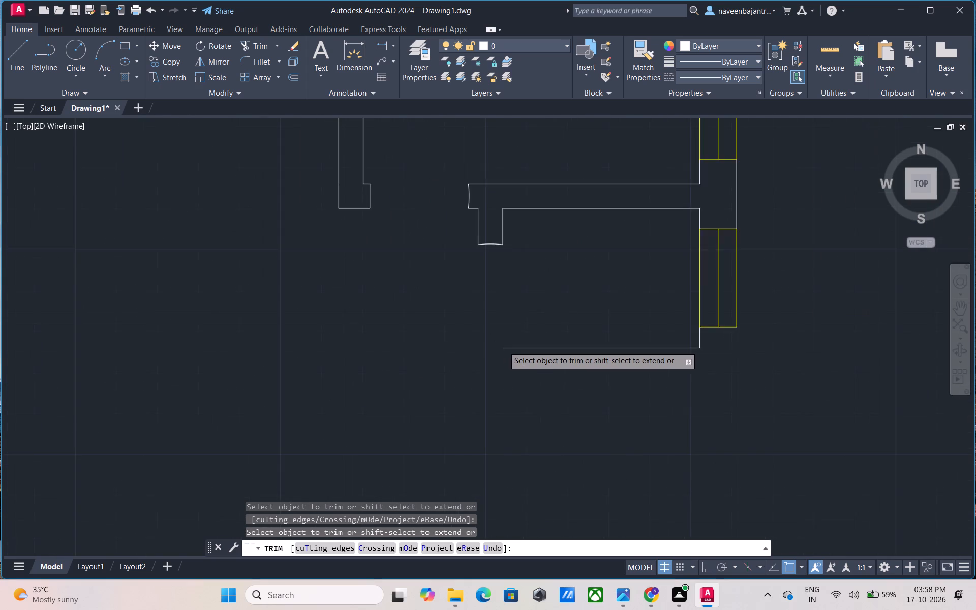
left_click(597, 348)
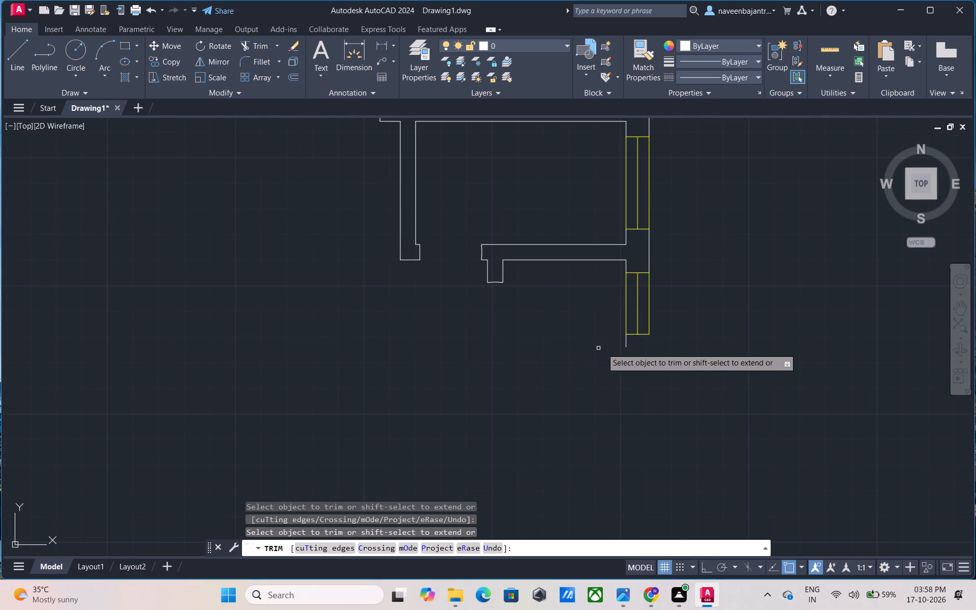
Trim away the short inner wall line and the small east window above it, plus the centre line of the window further north.
middle_click_drag(605, 350, 573, 384)
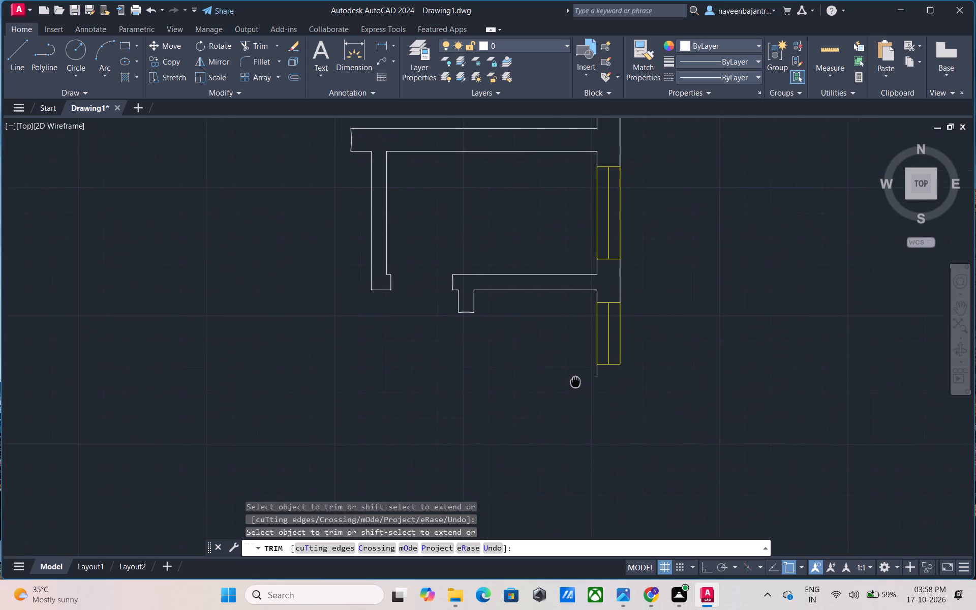
middle_click_drag(573, 384, 516, 449)
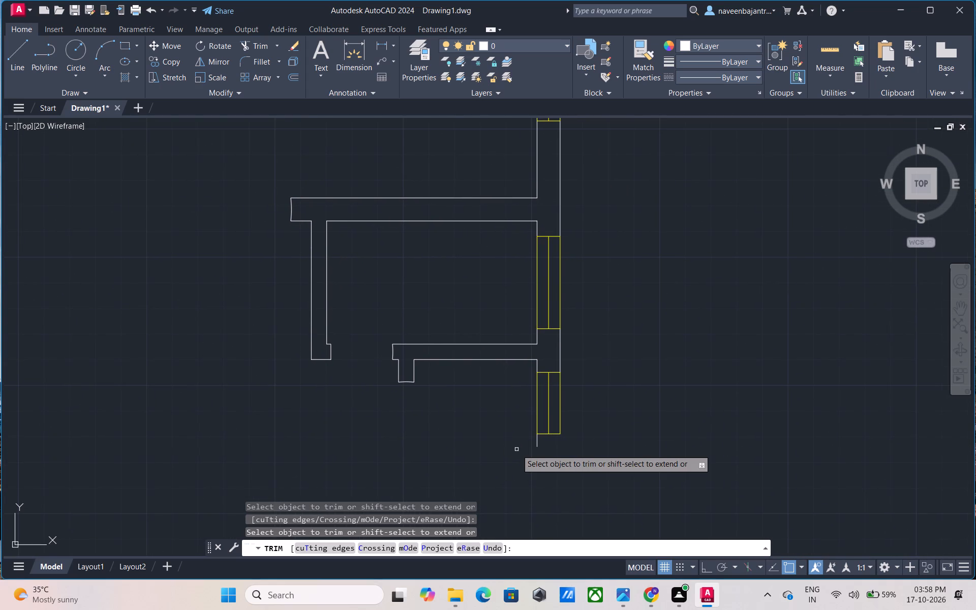
scroll(516, 449, "down", 1)
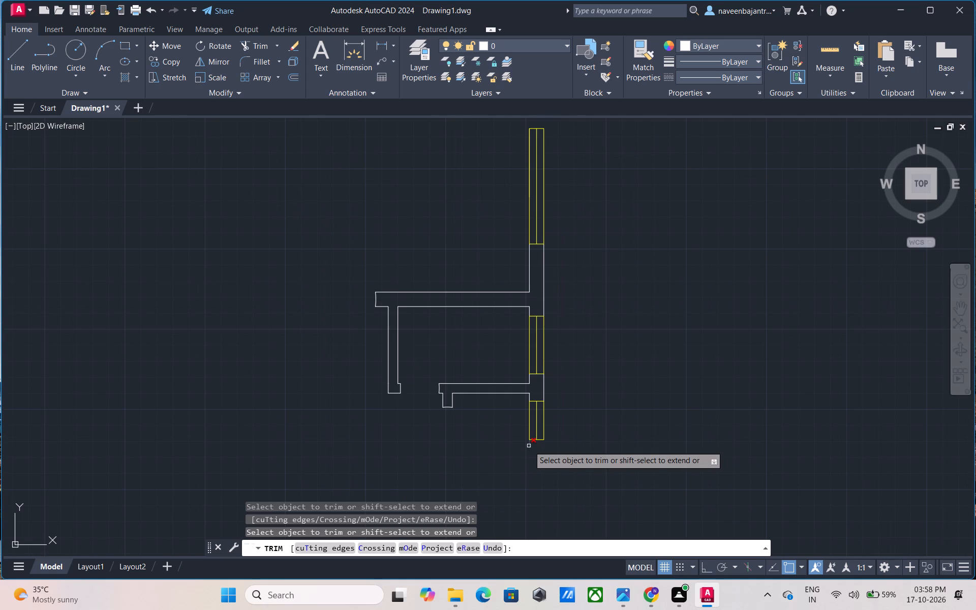
left_click(529, 446)
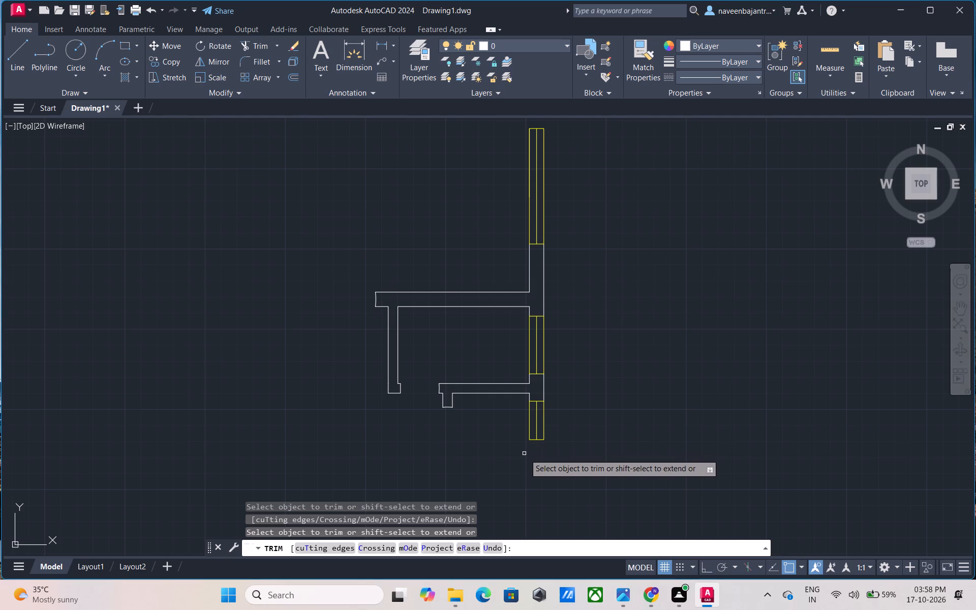
left_click(533, 403)
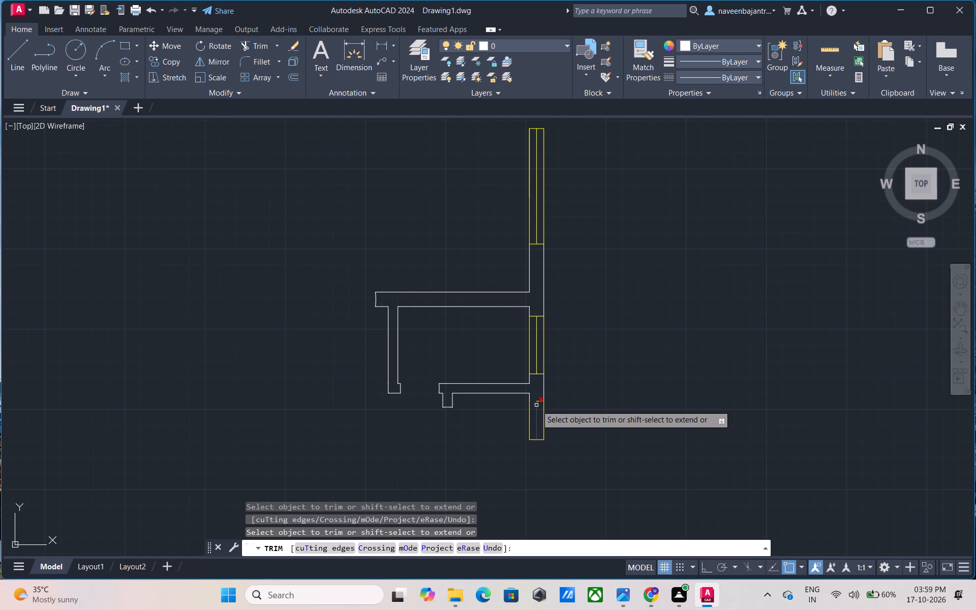
left_click(540, 440)
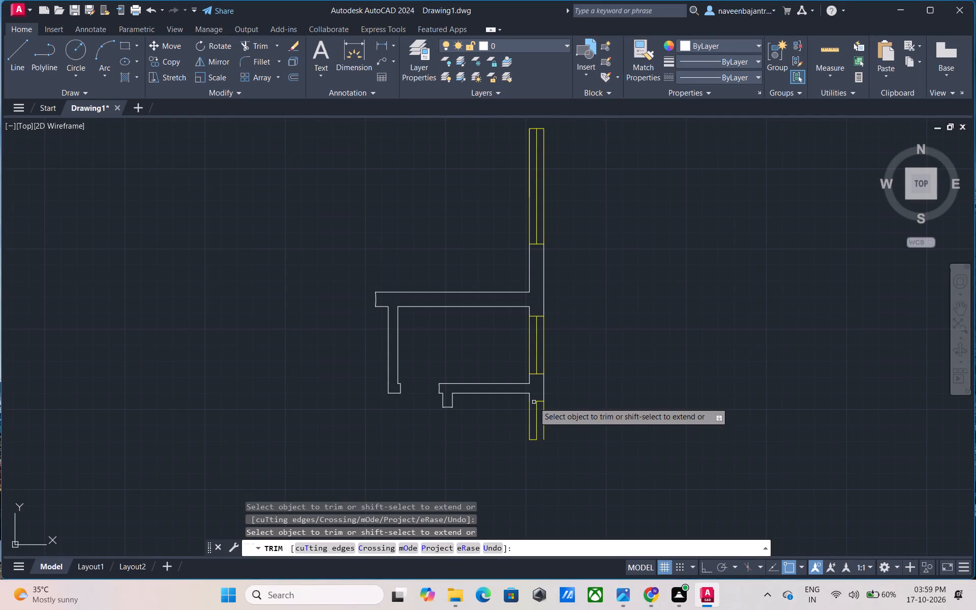
left_click(535, 375)
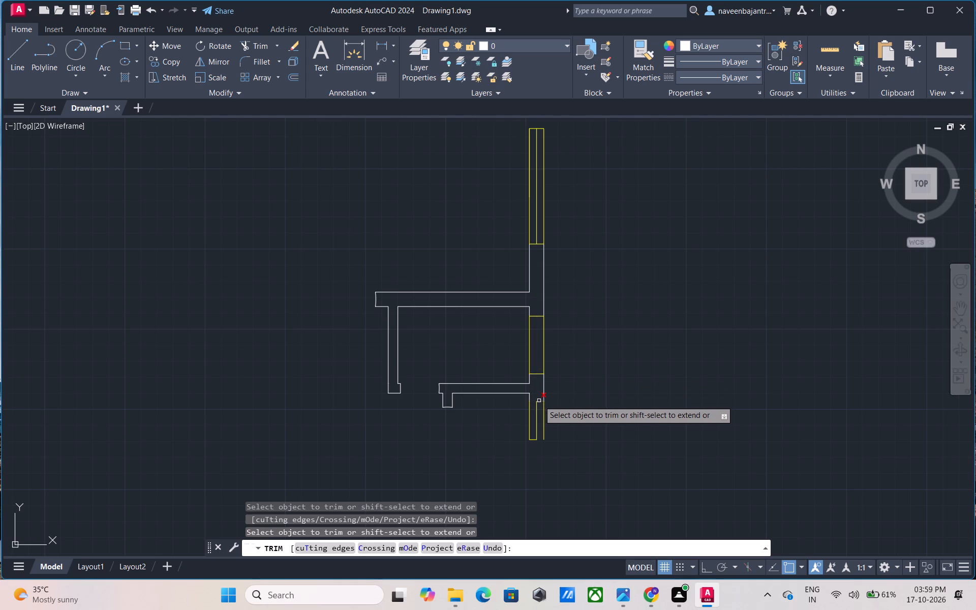
left_click(540, 402)
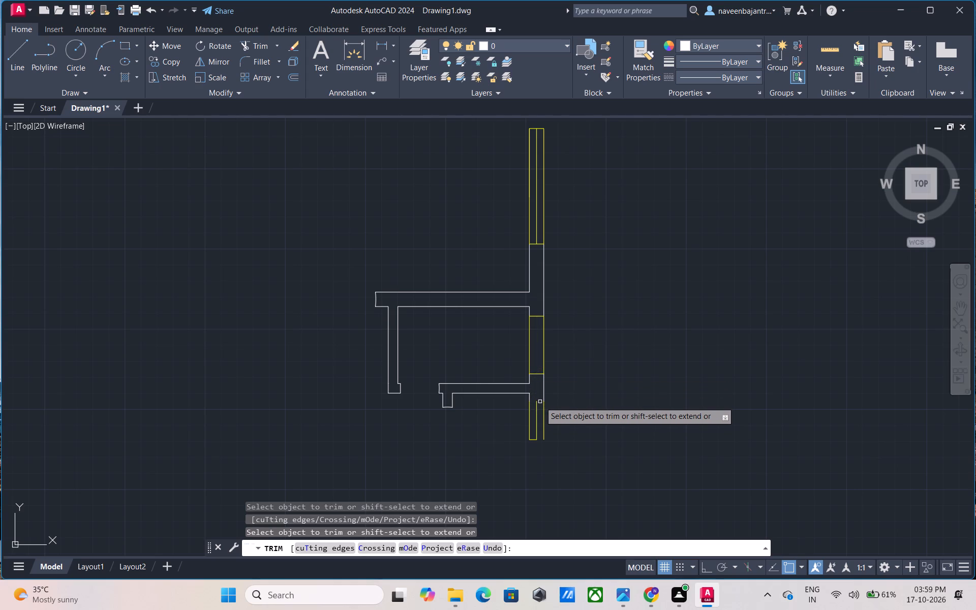
left_click(545, 429)
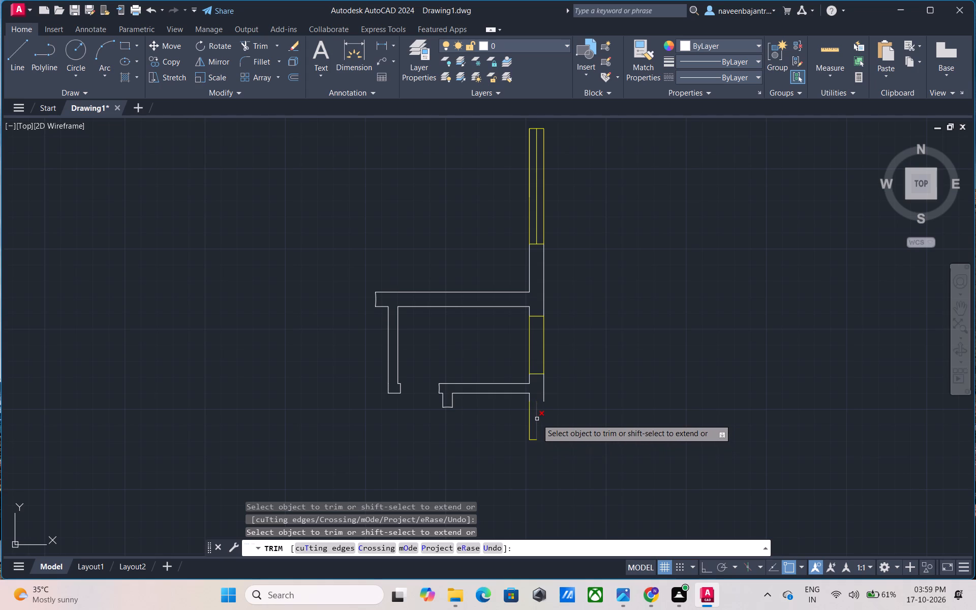
left_click(537, 419)
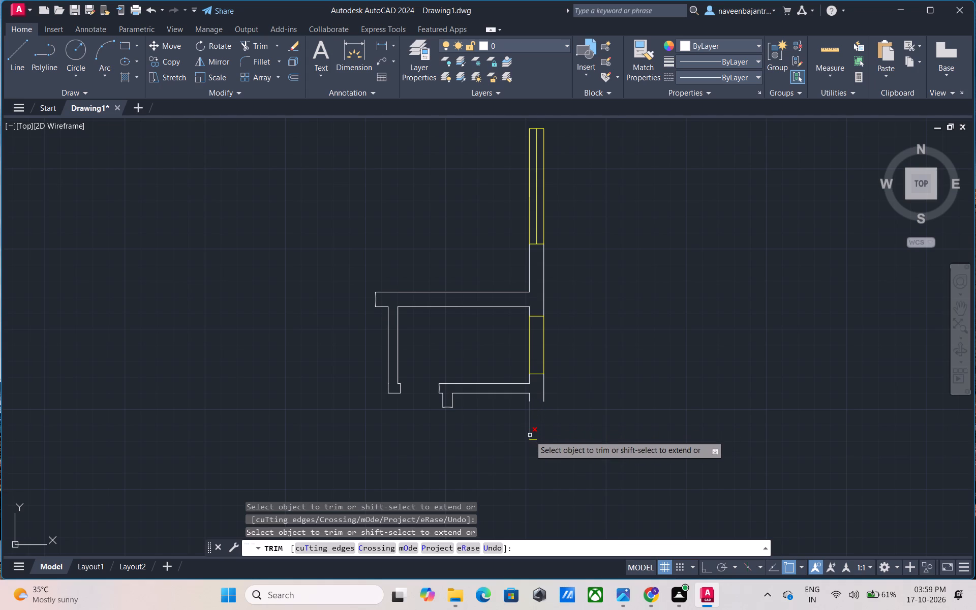
left_click(532, 440)
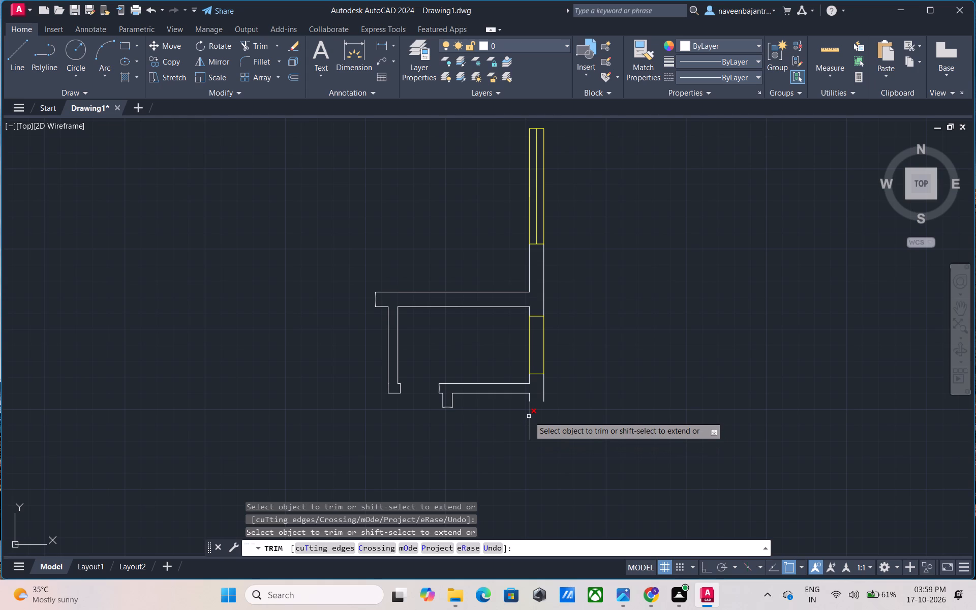
left_click(529, 416)
Trim away the short partition with its door jamb, the adjoining east wall lines between the windows, and the opposite jamb's end line.
middle_click_drag(529, 416, 509, 450)
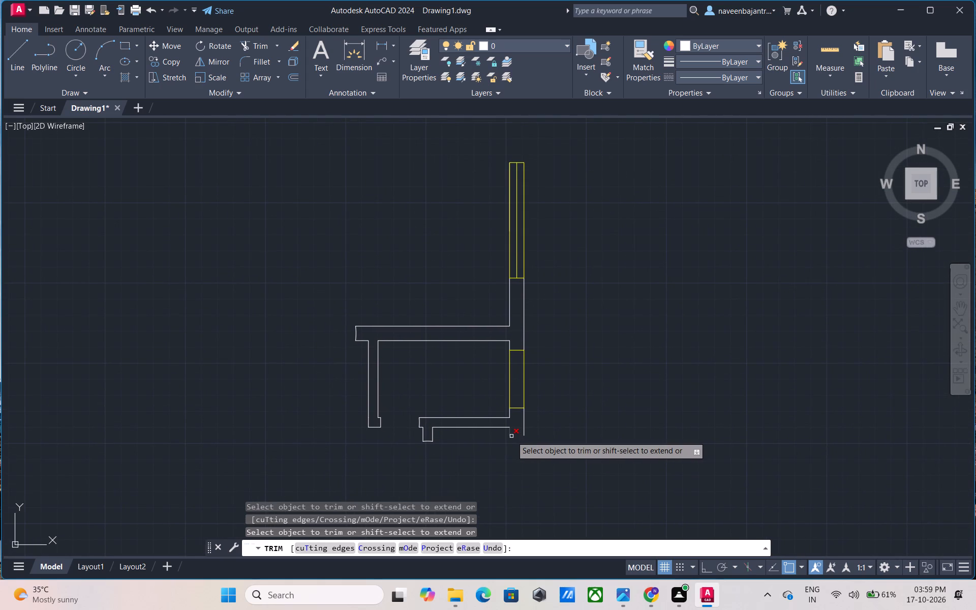
left_click(511, 436)
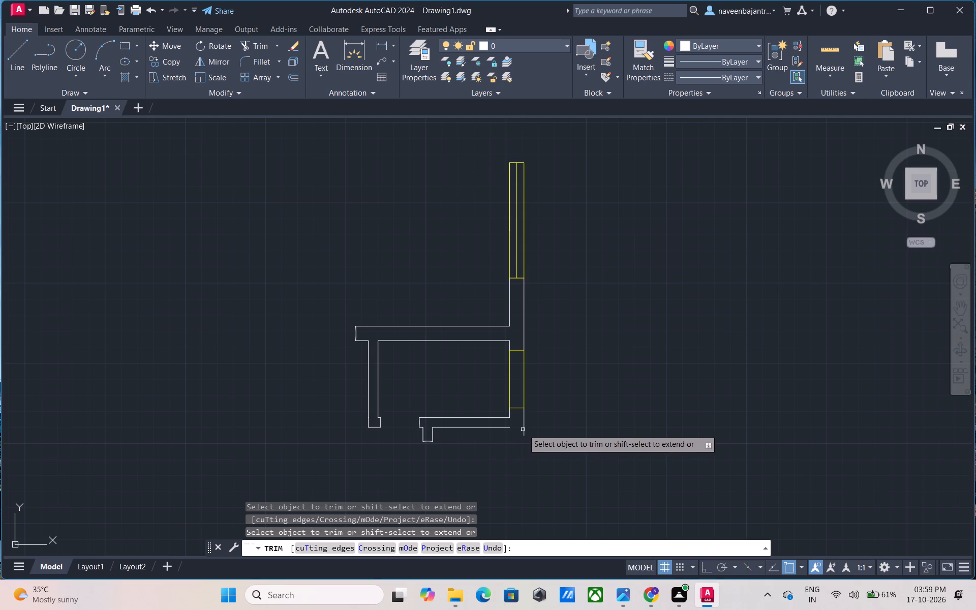
left_click(525, 425)
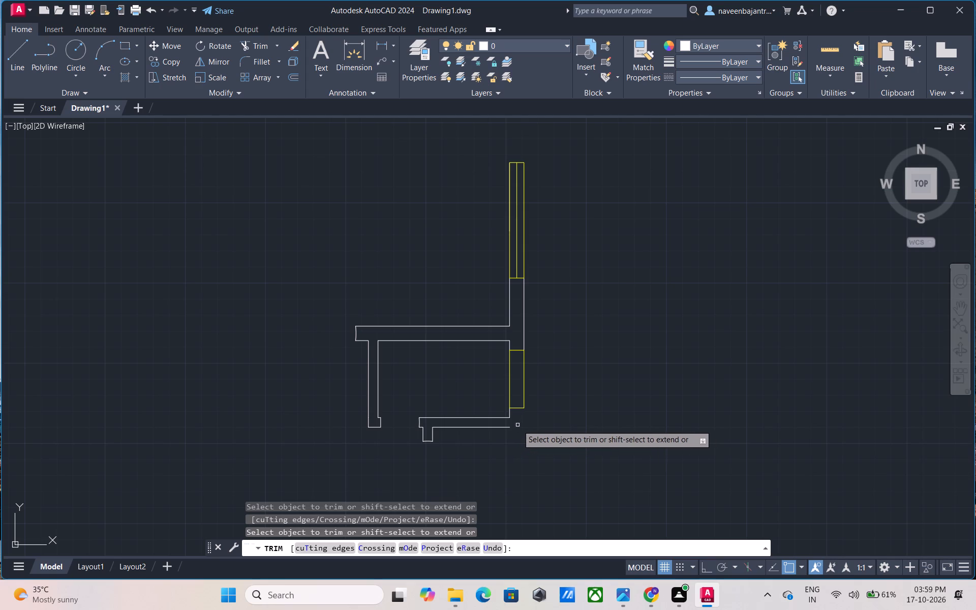
left_click(437, 429)
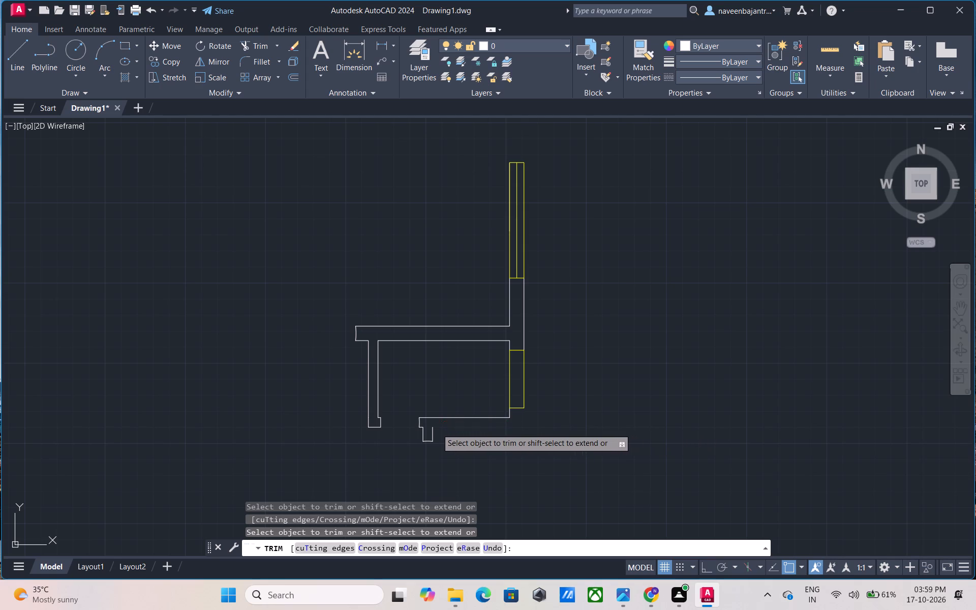
left_click(428, 440)
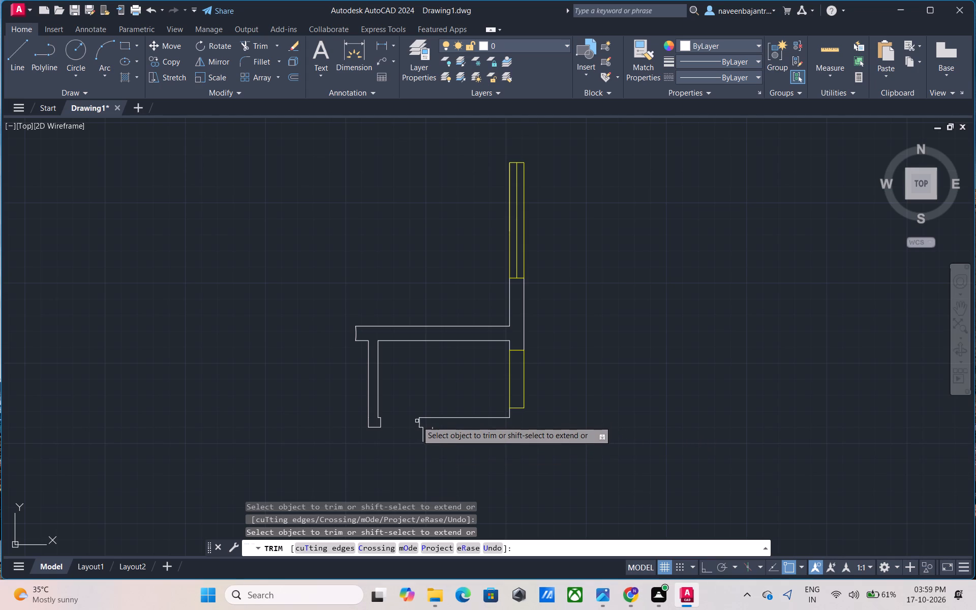
left_click(419, 421)
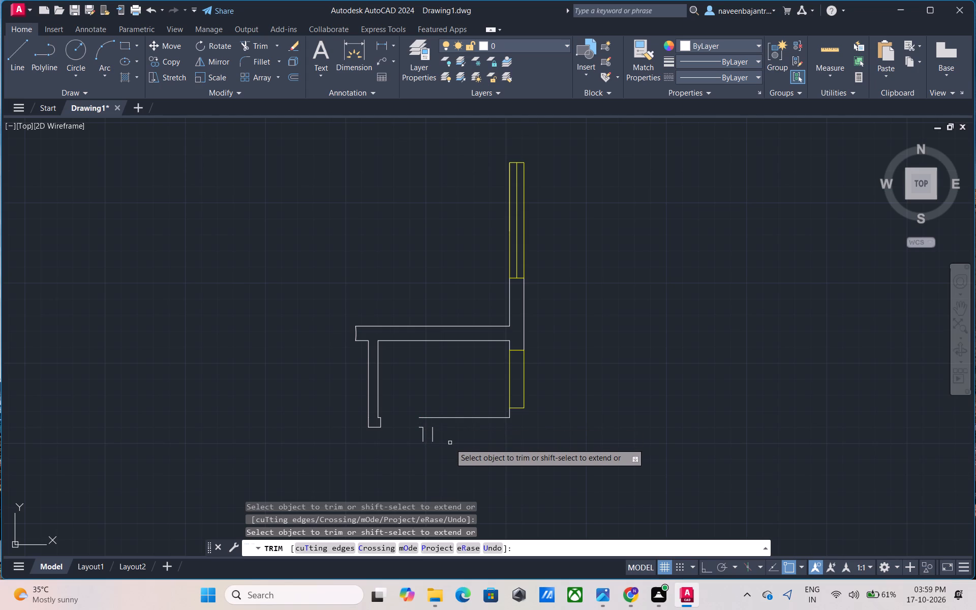
left_click(418, 426)
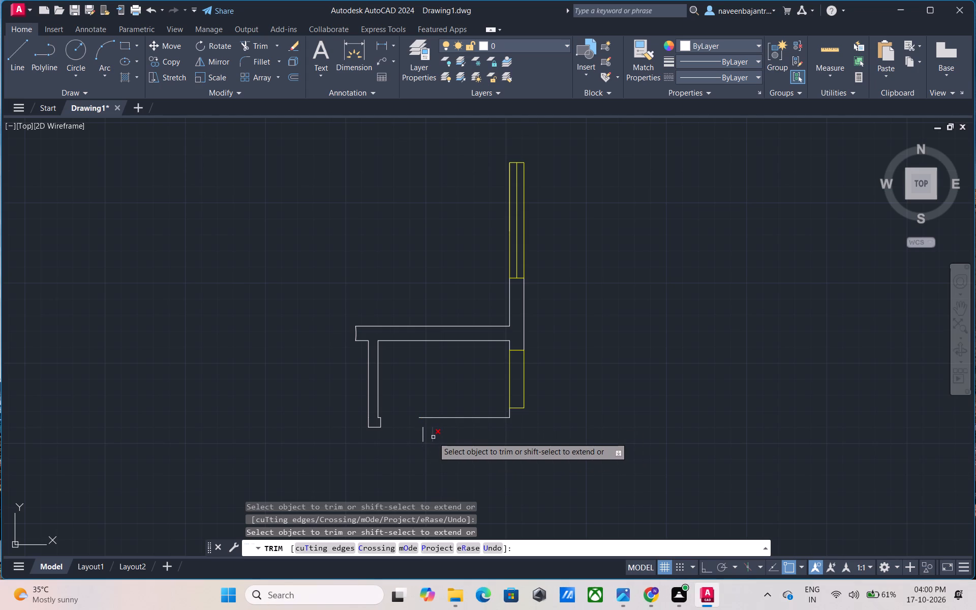
left_click(433, 437)
left_click(424, 433)
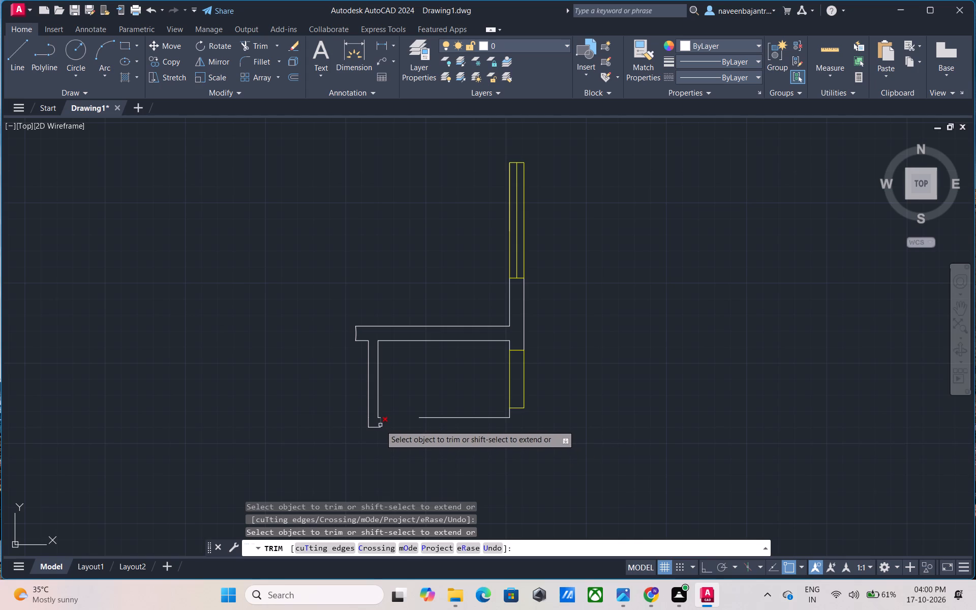
left_click(380, 424)
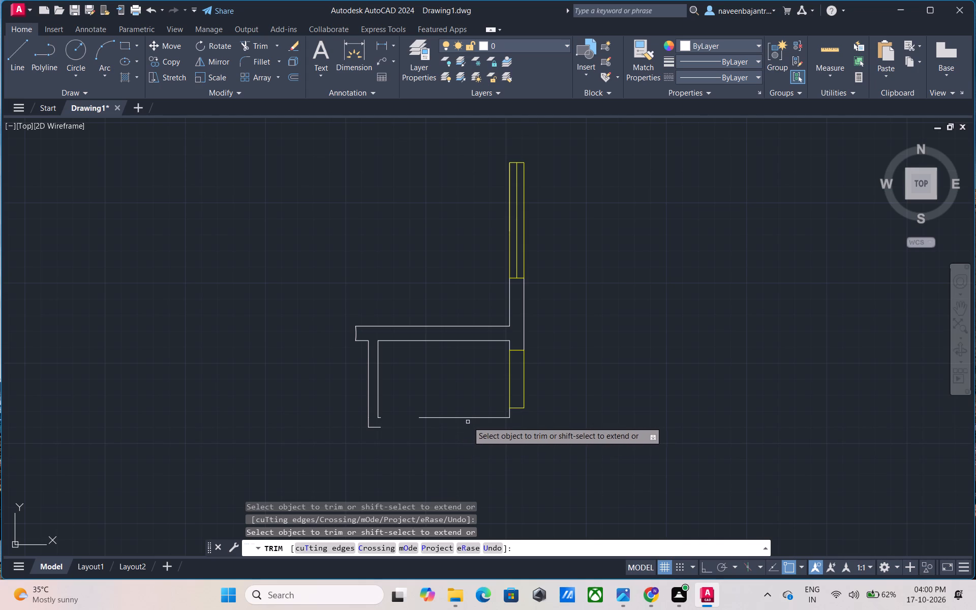
left_click(468, 419)
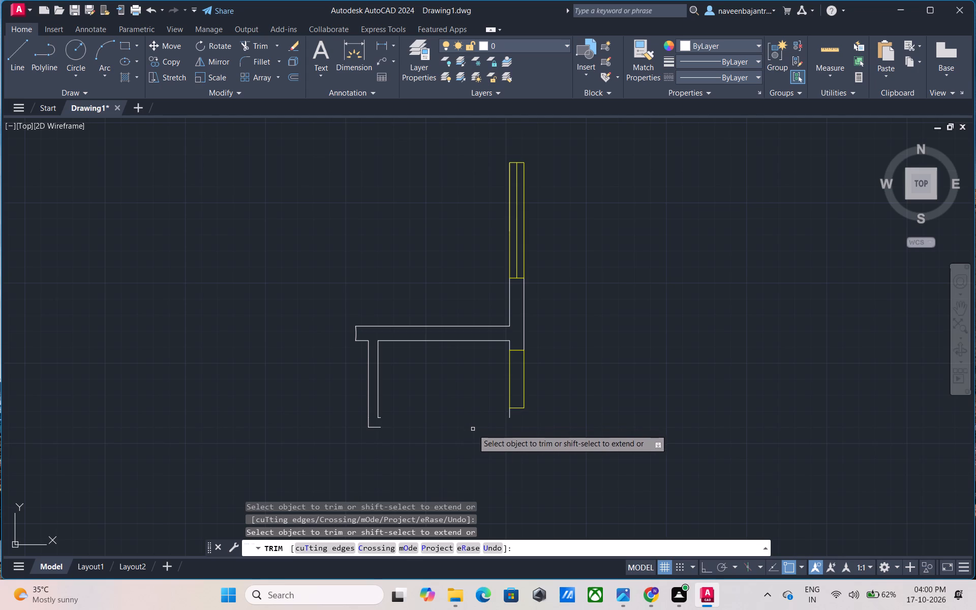
left_click(509, 414)
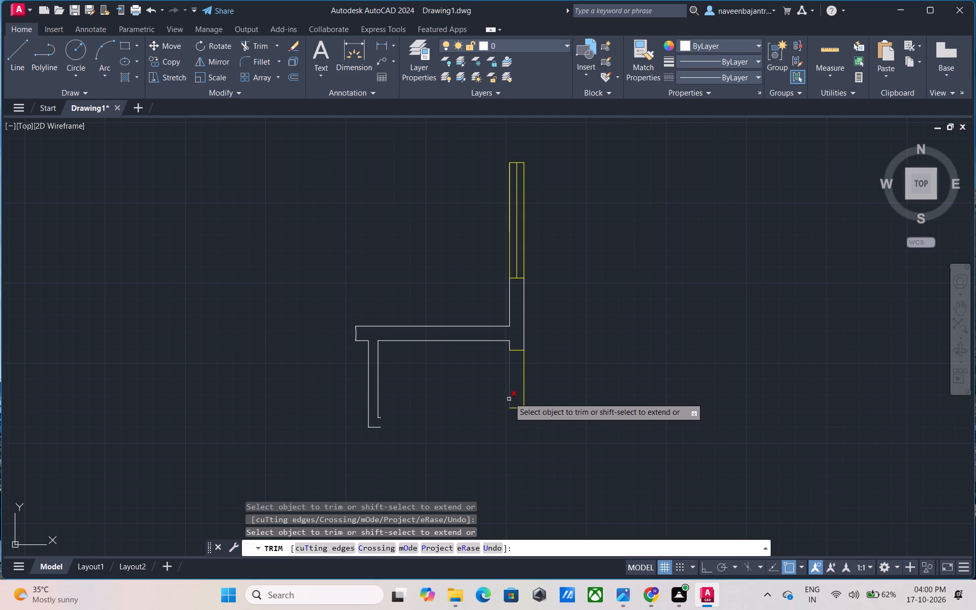
Trim away the small east window south of the cross wall, including its inner and outer lines and both end lines.
left_click(509, 390)
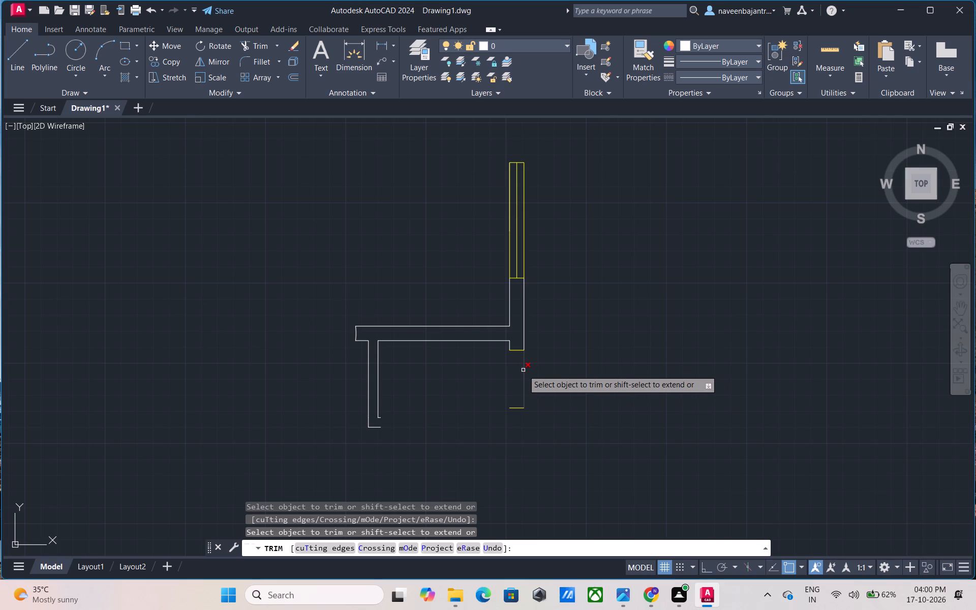
left_click(523, 370)
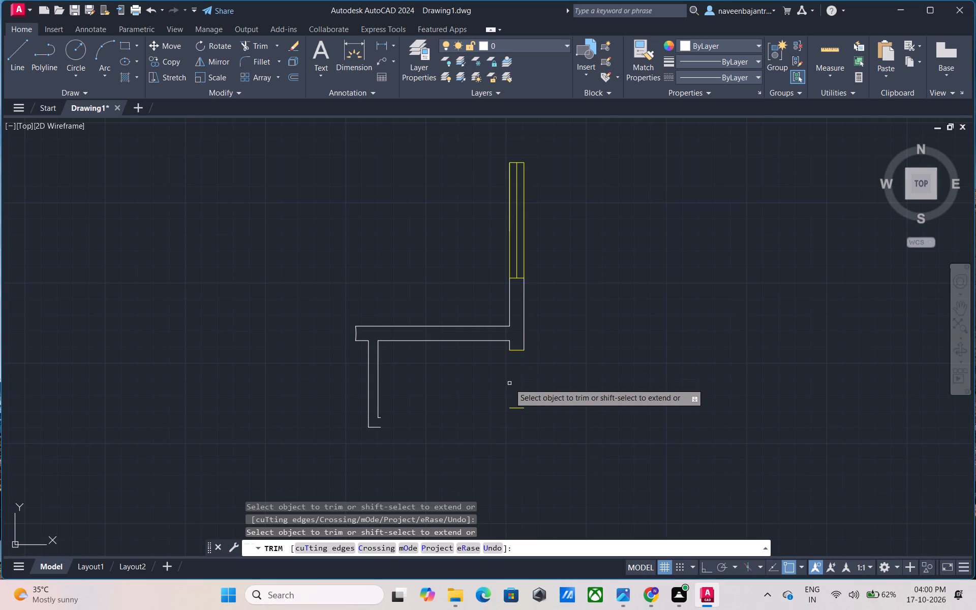
left_click(514, 408)
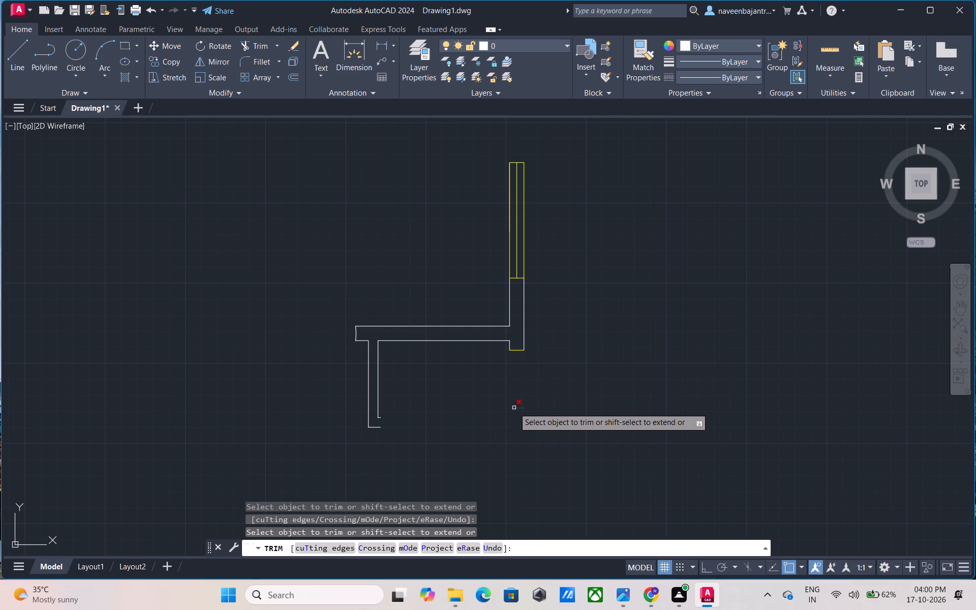
left_click(514, 351)
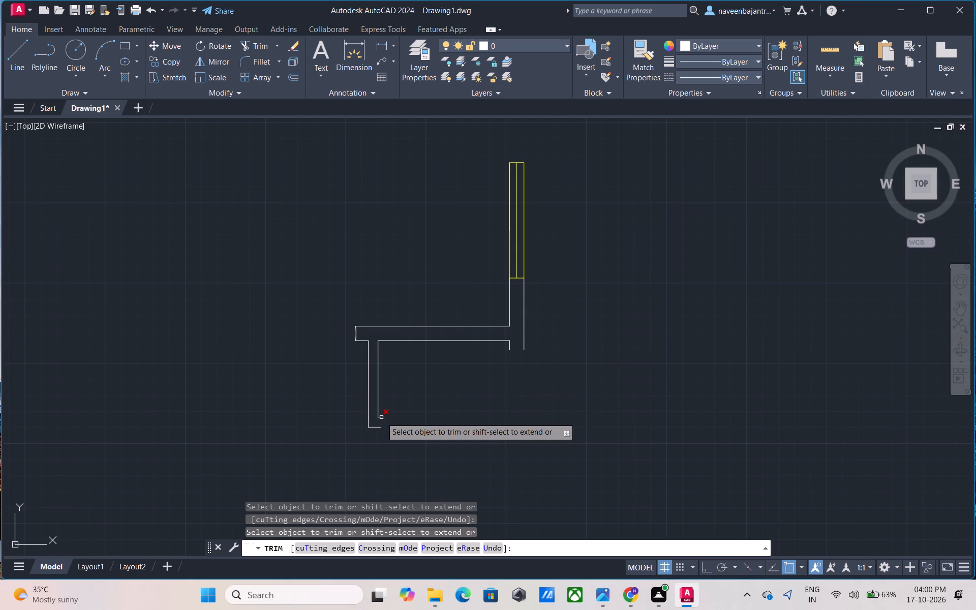
Trim away the partition running south from the cross wall, including its two short end lines and both long lines.
left_click(381, 417)
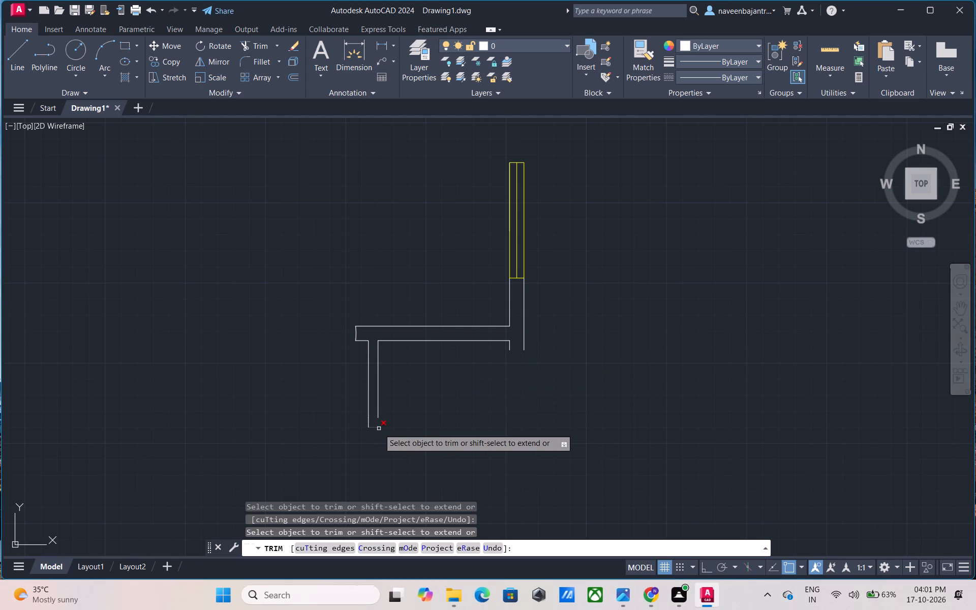
left_click(379, 429)
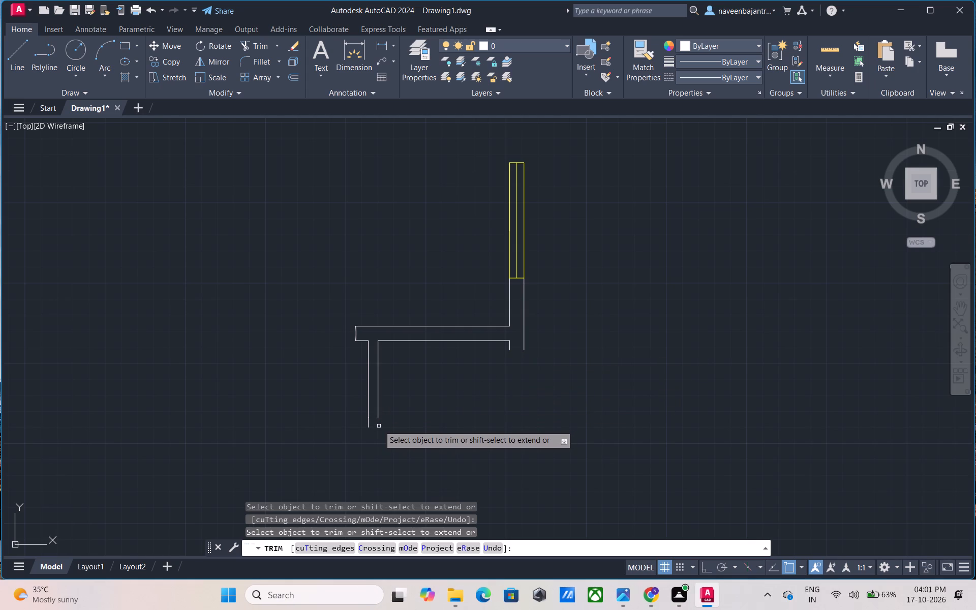
left_click(369, 413)
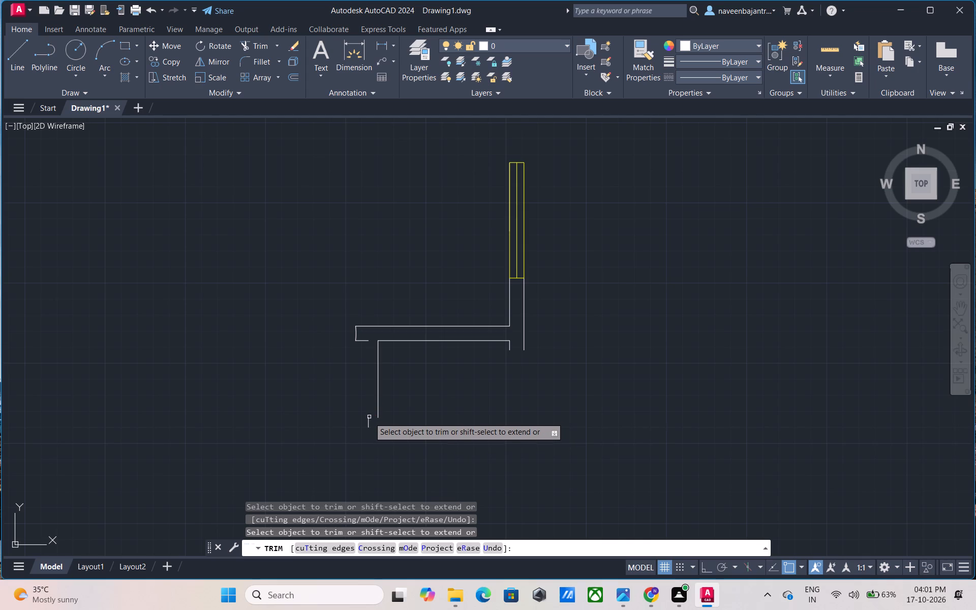
left_click(369, 419)
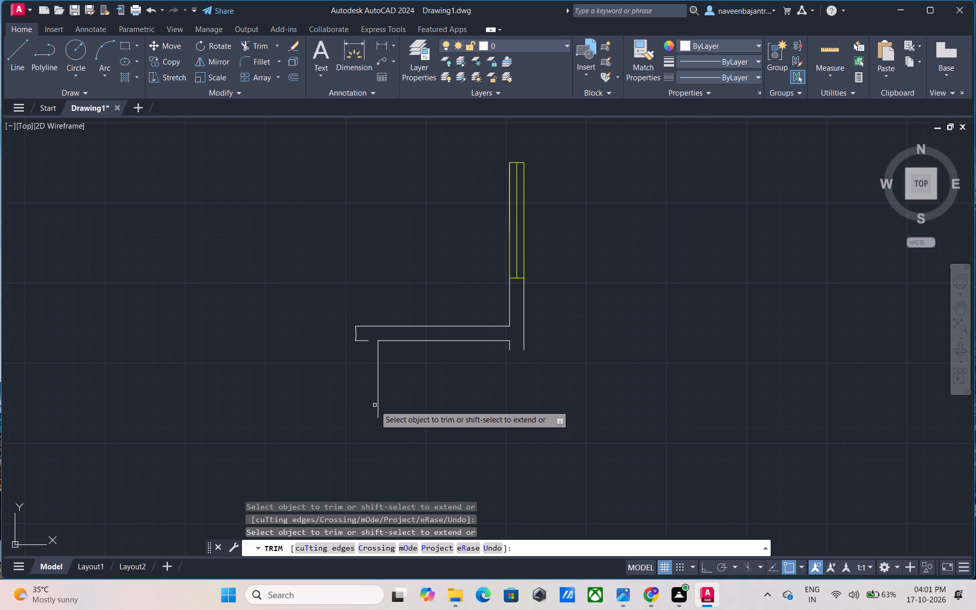
left_click(378, 383)
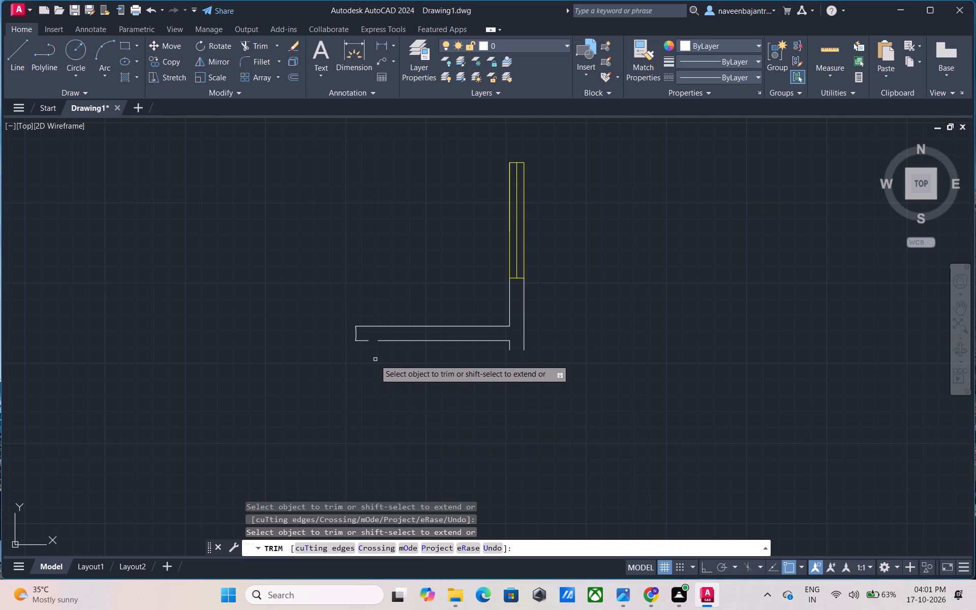
Trim away the cross wall, including its west end line, both long lines and the short stubs beside the lower line.
left_click(362, 341)
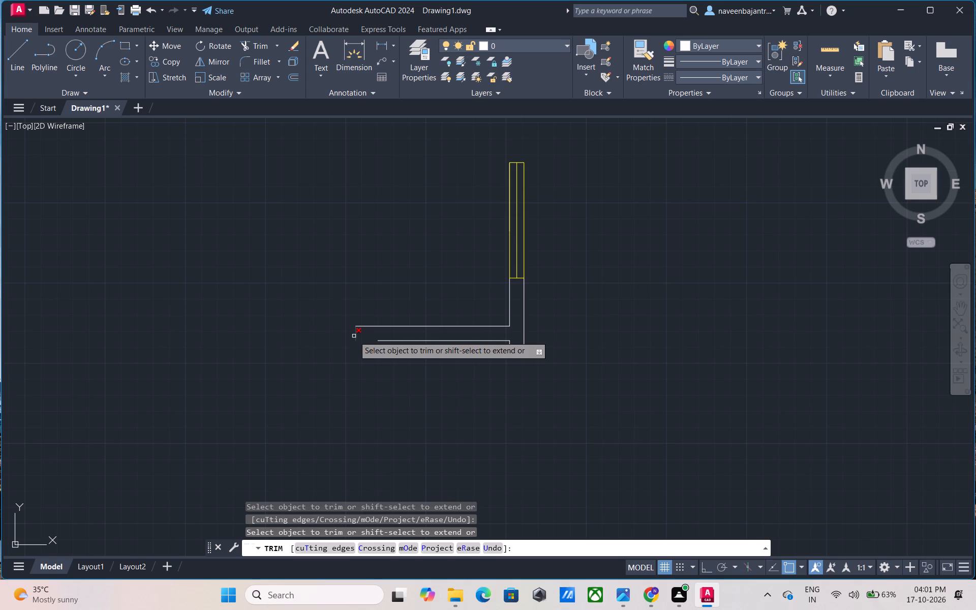
left_click(354, 336)
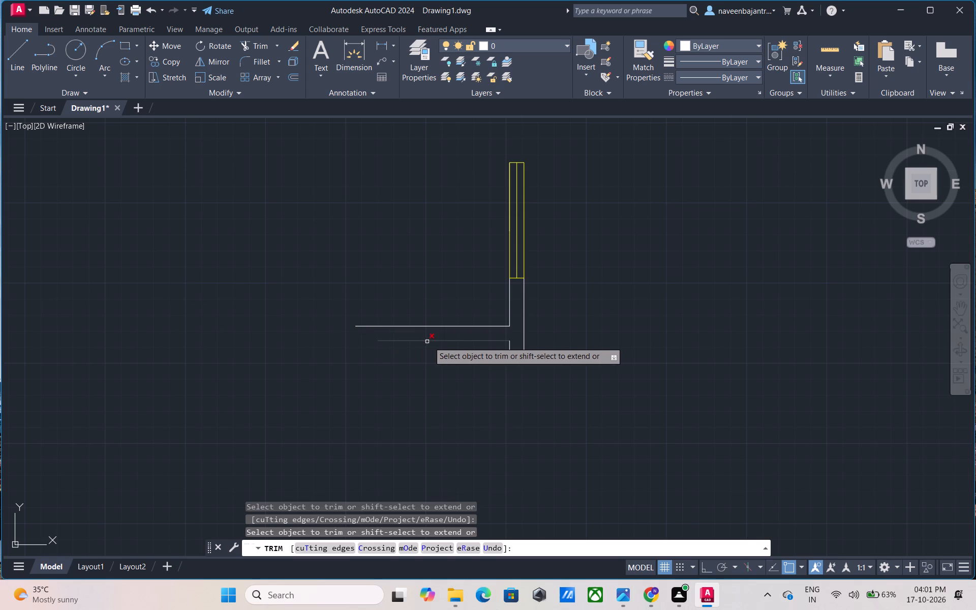
left_click_drag(462, 342, 470, 340)
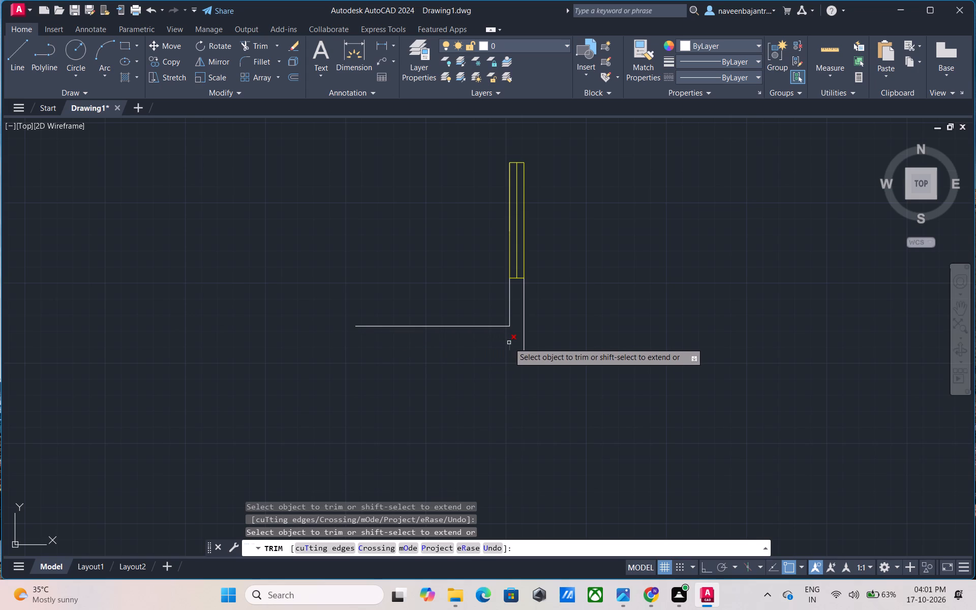
left_click(509, 343)
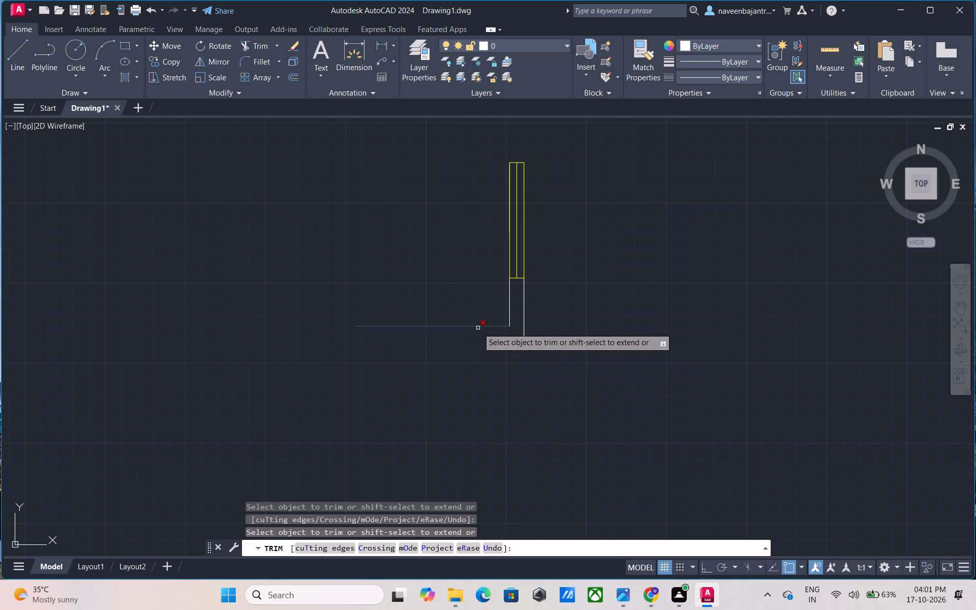
left_click(478, 328)
Trim away the northernmost east window with its side, centre and end lines, plus the two remaining wall lines south of it.
scroll(478, 328, "down", 2)
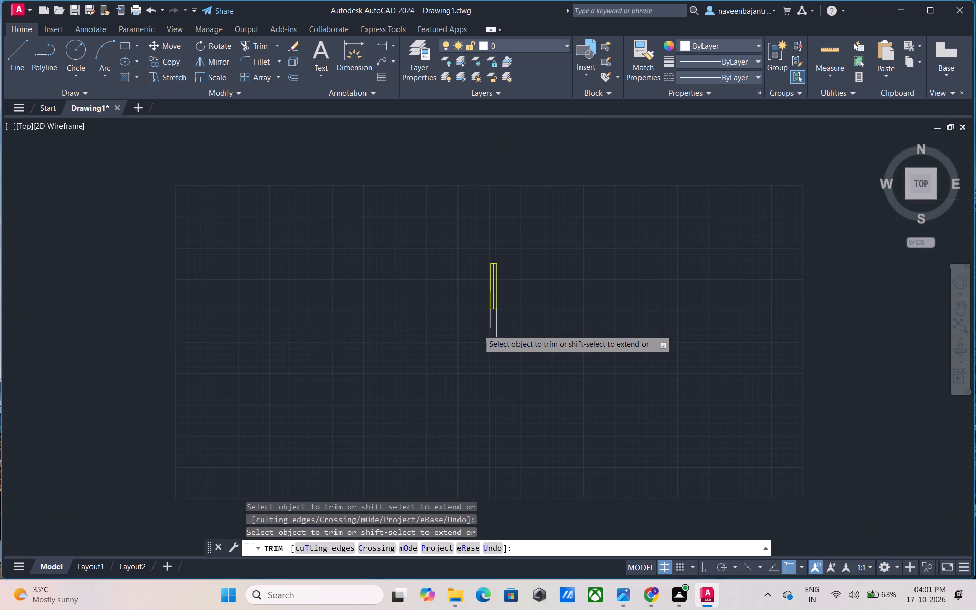
scroll(487, 321, "up", 2)
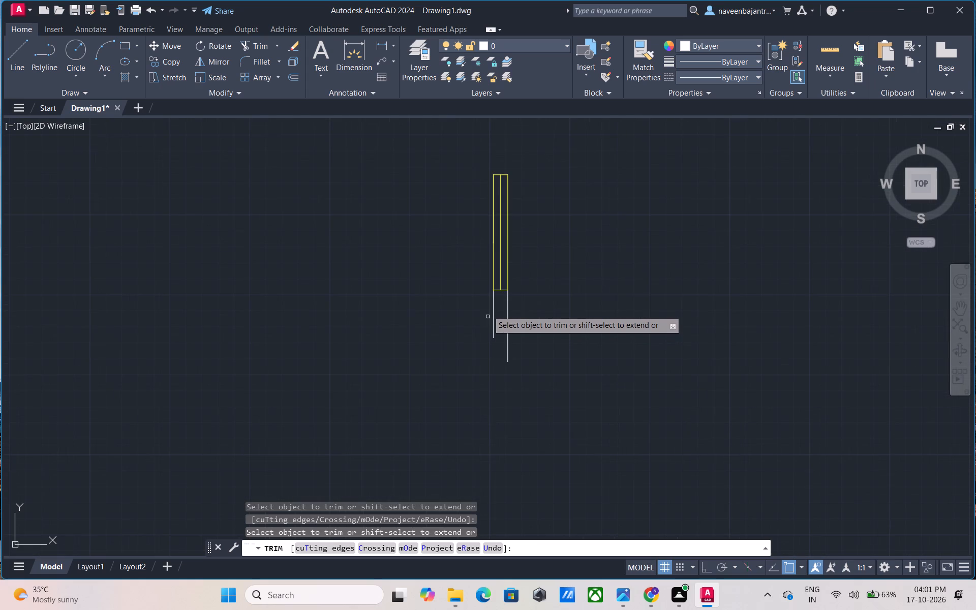
left_click(495, 256)
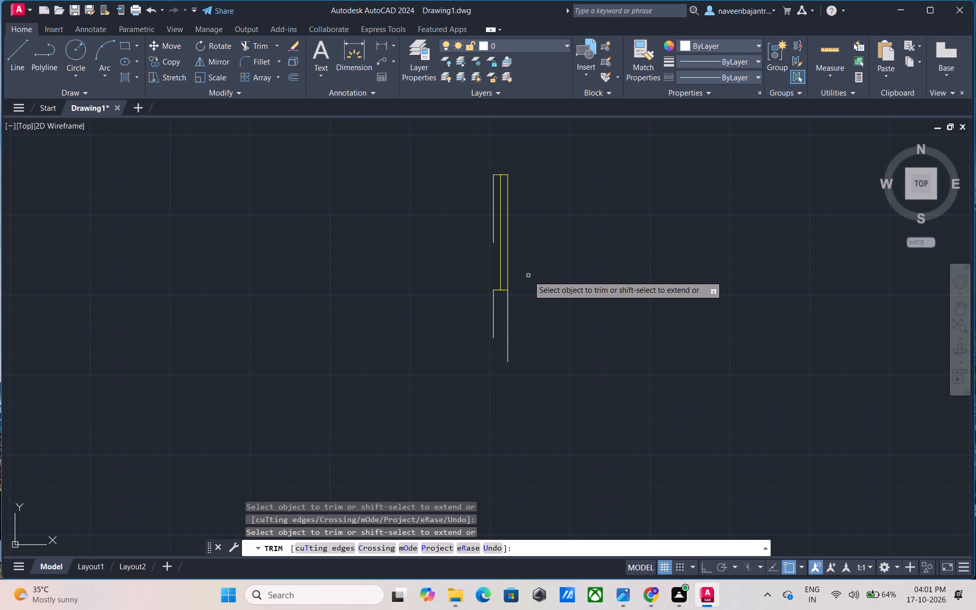
left_click(509, 241)
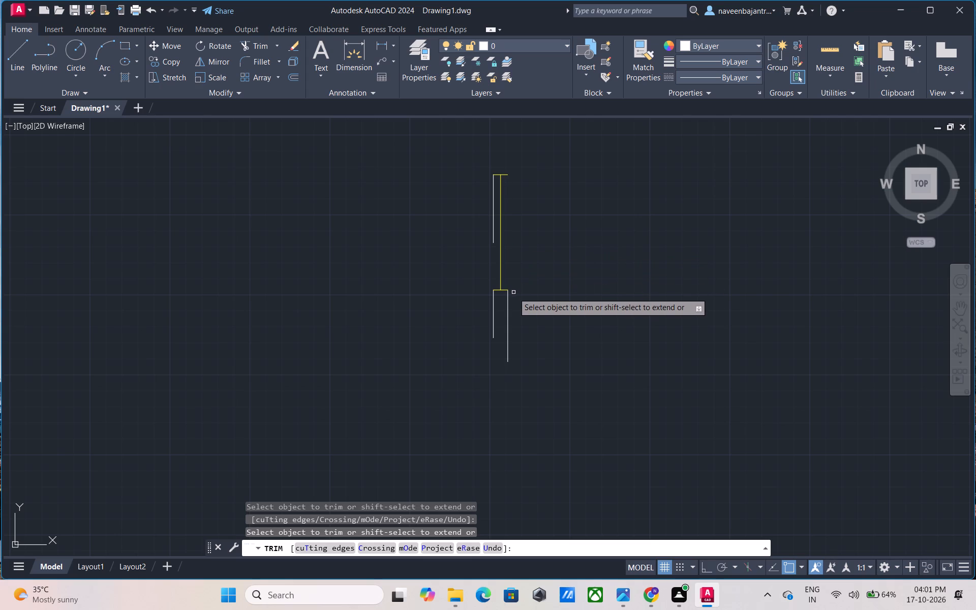
left_click(494, 226)
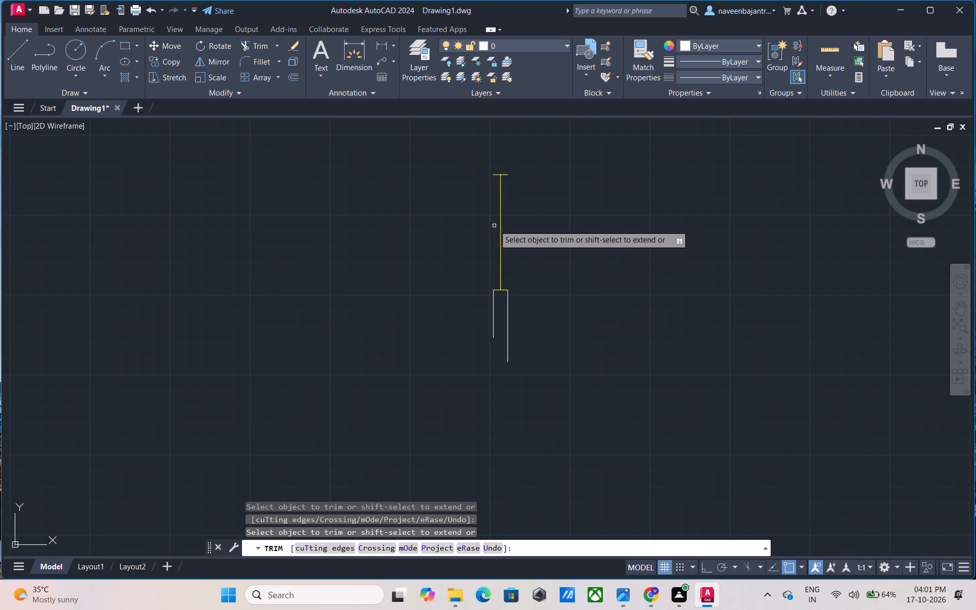
left_click(497, 176)
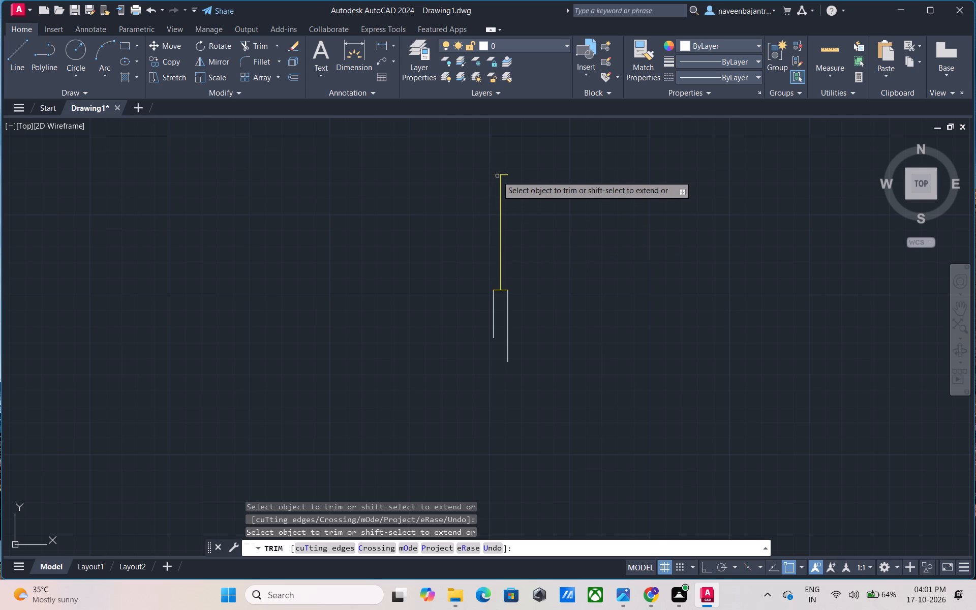
left_click(500, 228)
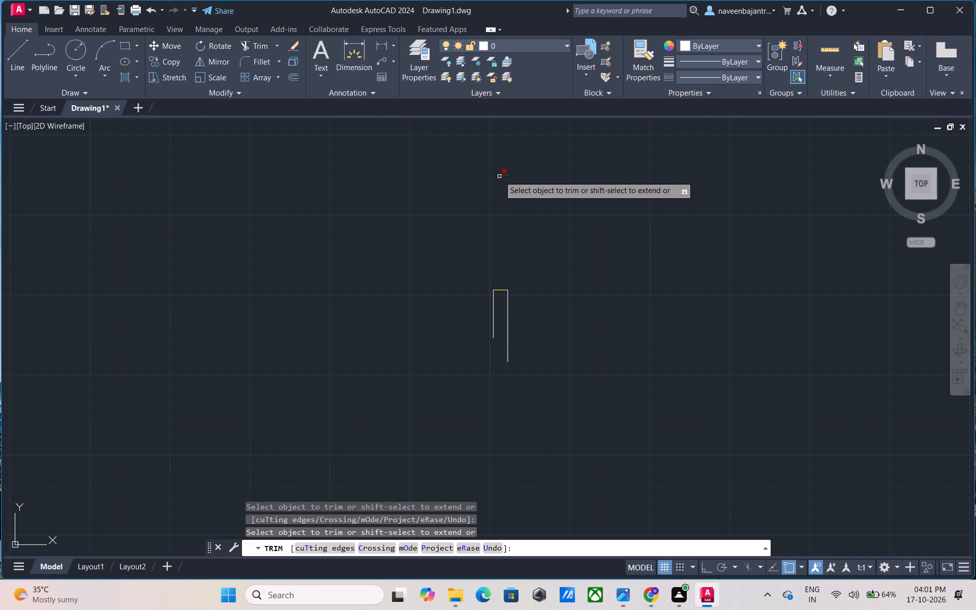
left_click(499, 176)
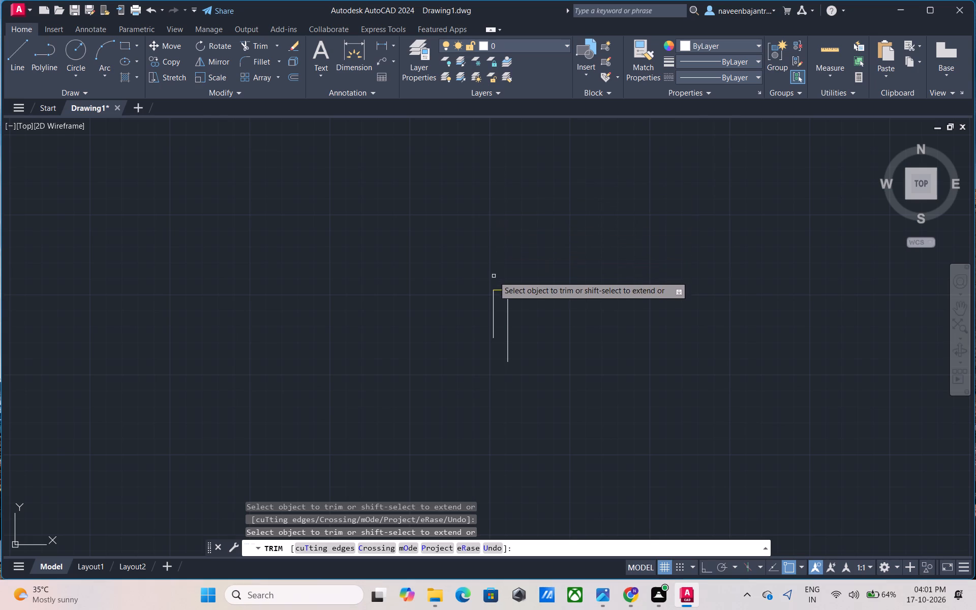
left_click(501, 289)
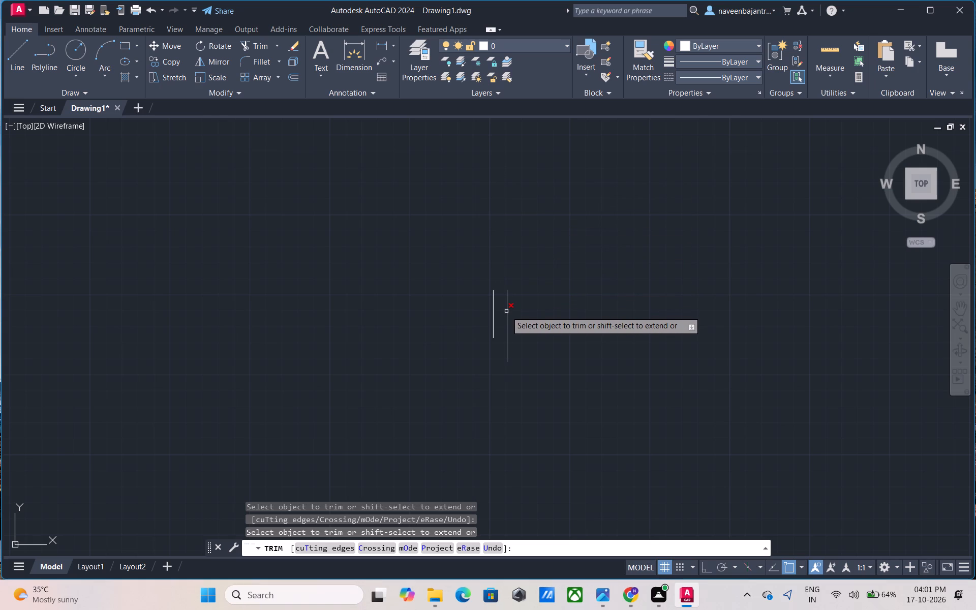
left_click(506, 311)
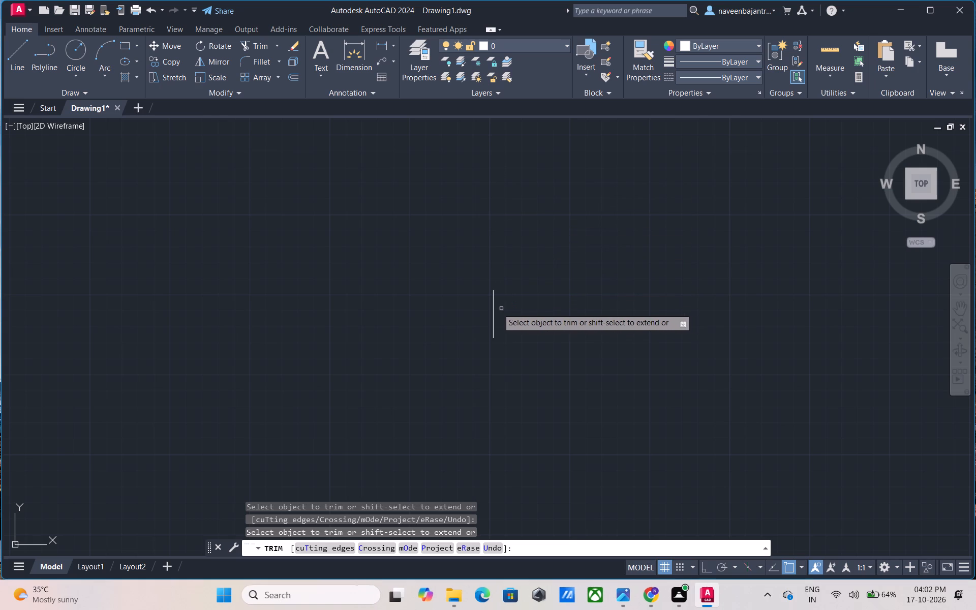
left_click(493, 307)
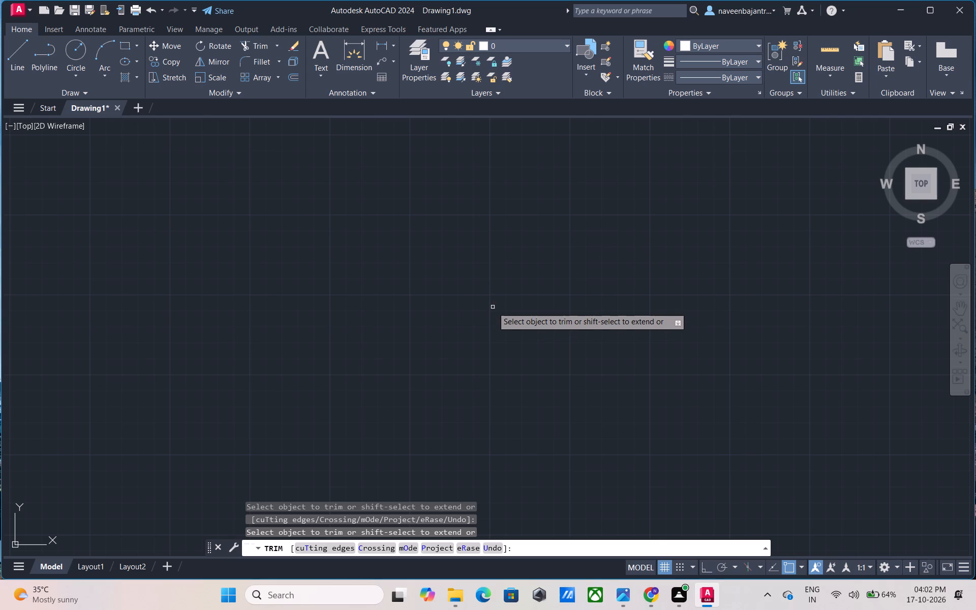
End the Trim command and erase the stray round symbol standing alone west of the complete floor plan.
scroll(493, 307, "down", 6)
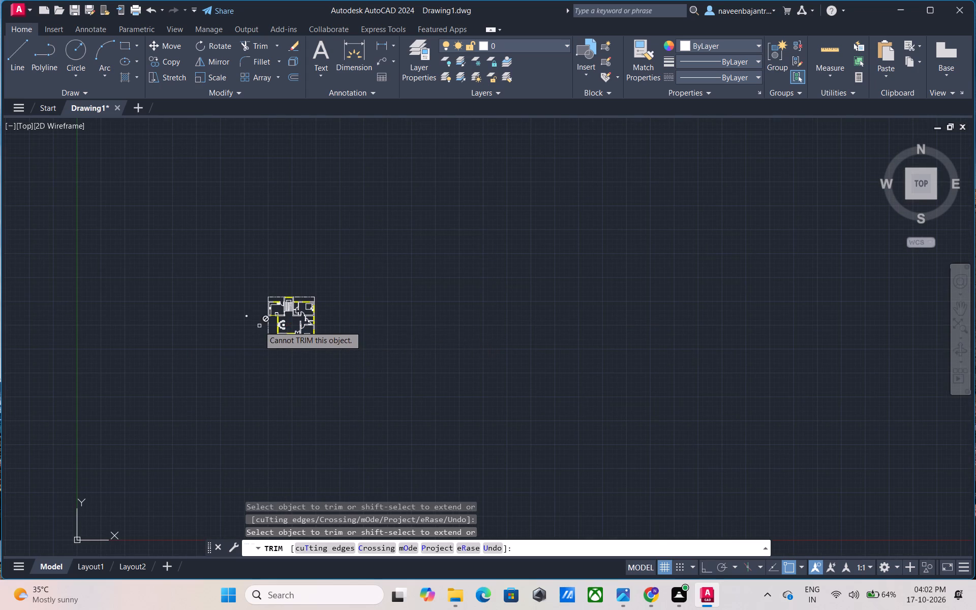
scroll(259, 326, "up", 4)
middle_click_drag(260, 322, 267, 354)
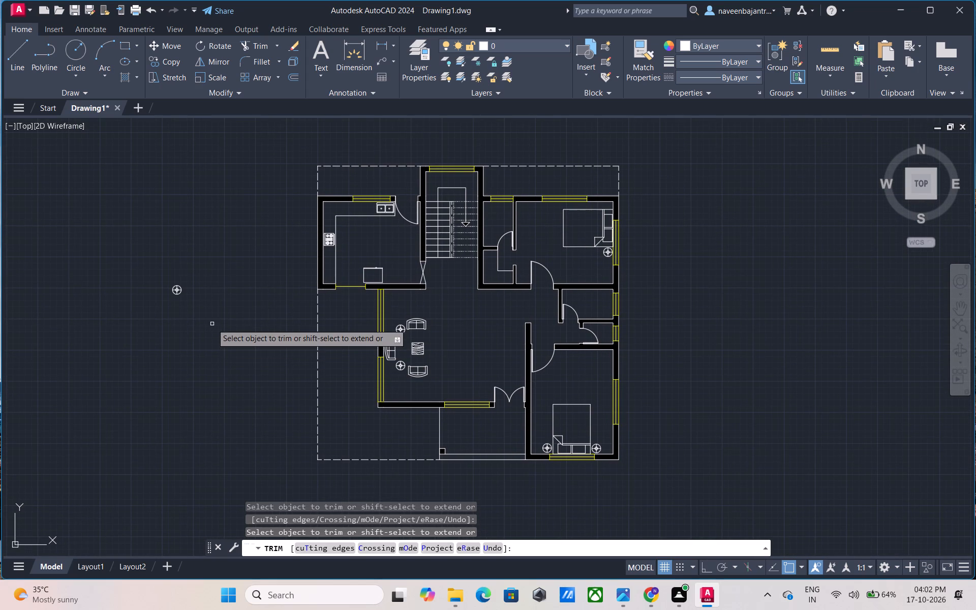
key("Escape")
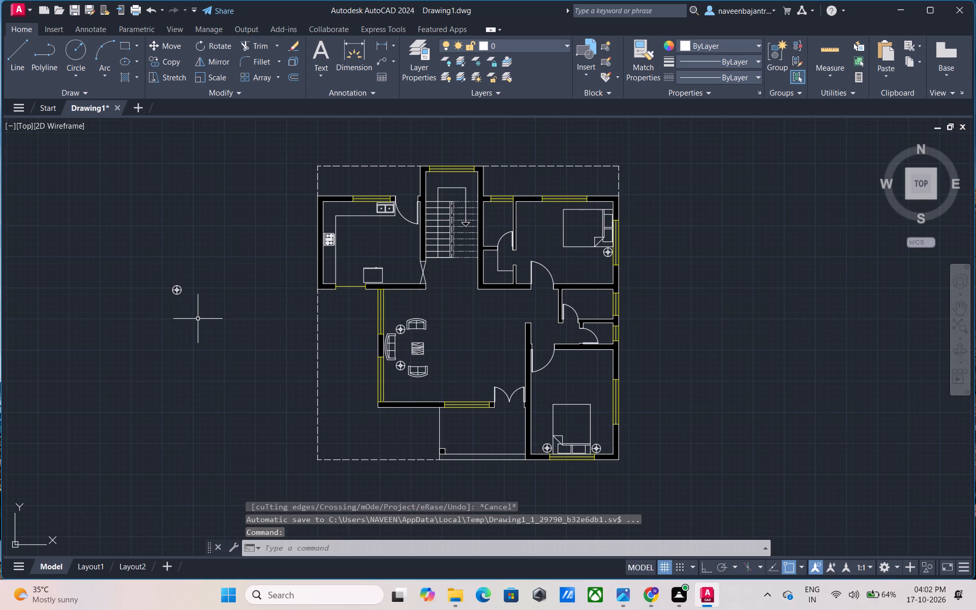
left_click(177, 292)
key("Delete")
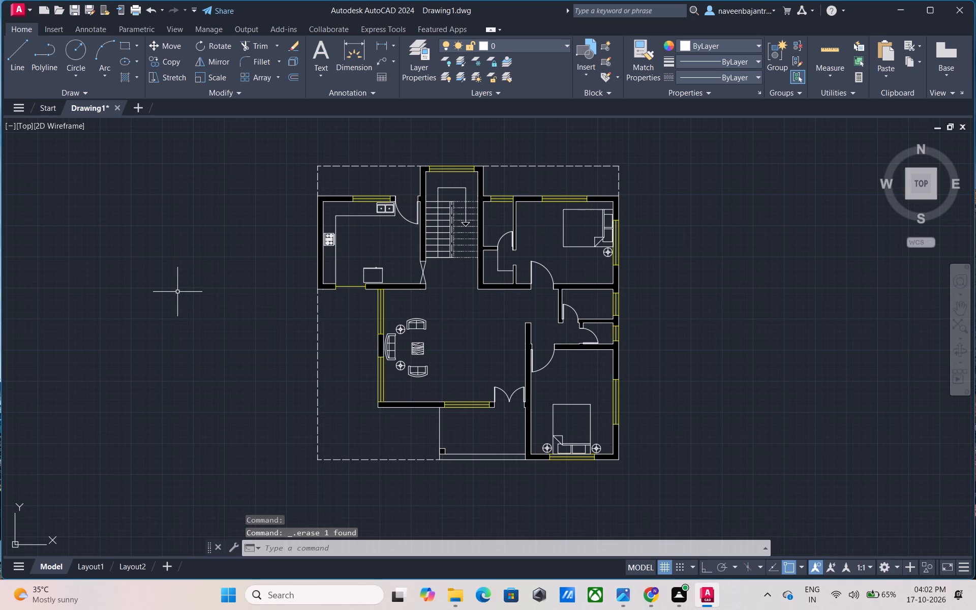
key("Escape")
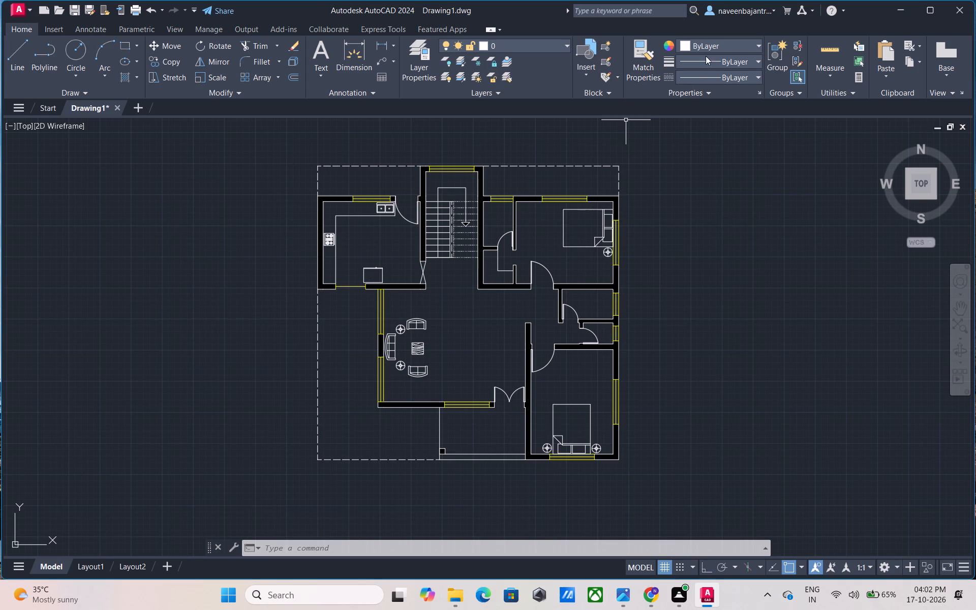
Browse the DIC COLOR GUIDE(R) color book from its first swatches to the browns around DIC 319 for a custom object colour.
left_click(682, 47)
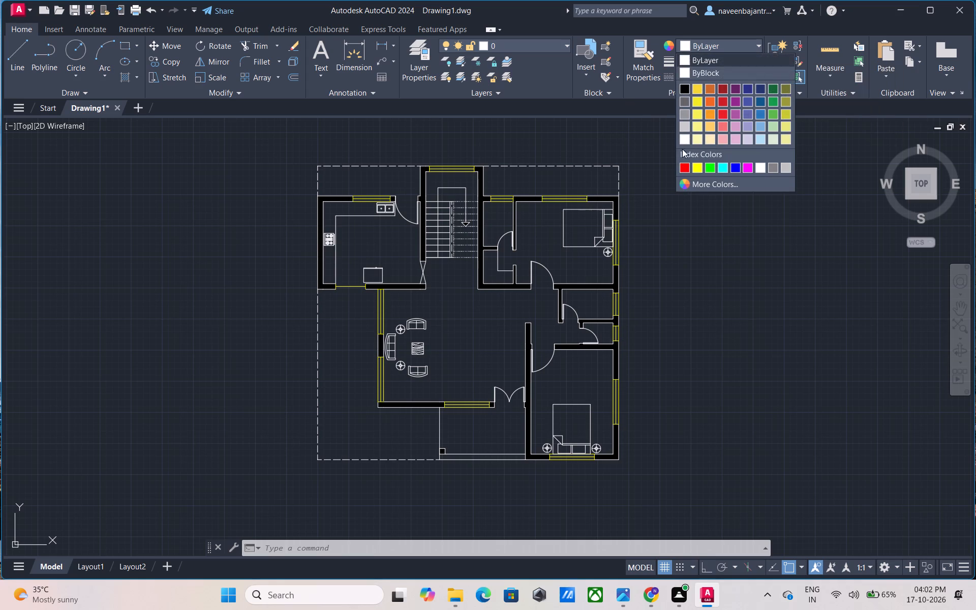
left_click(697, 186)
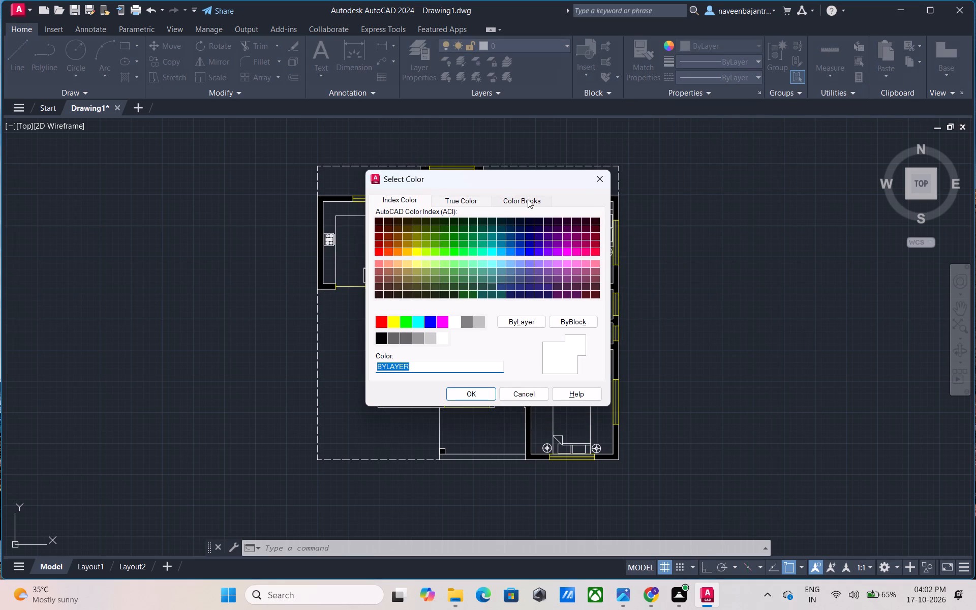
left_click(528, 199)
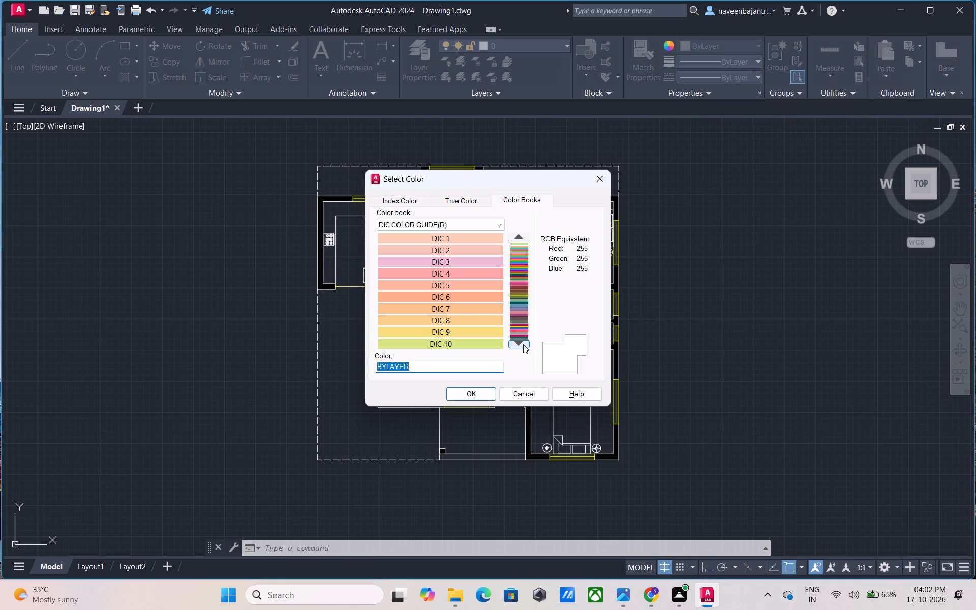
left_click(523, 344)
key("Down")
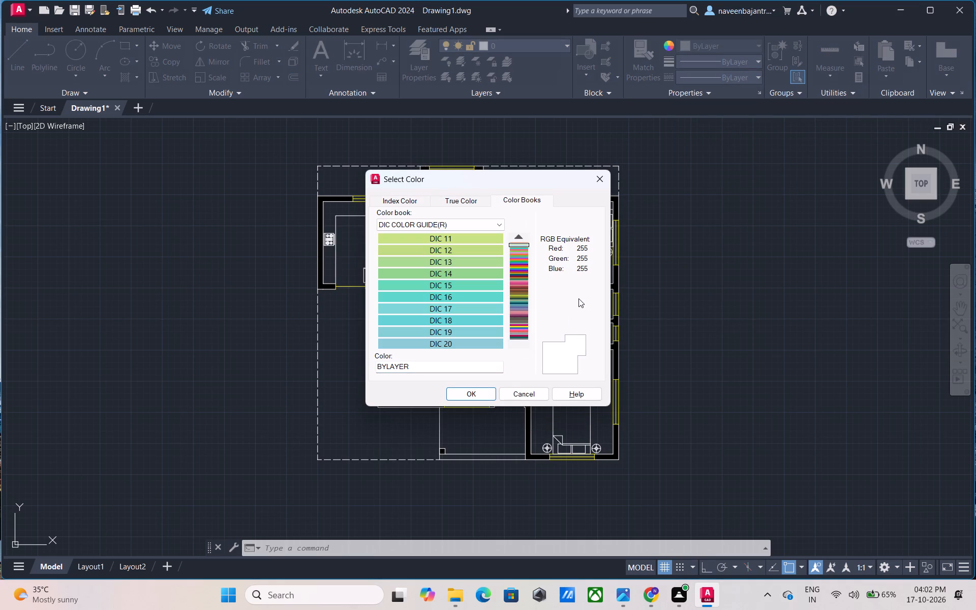
key("Down")
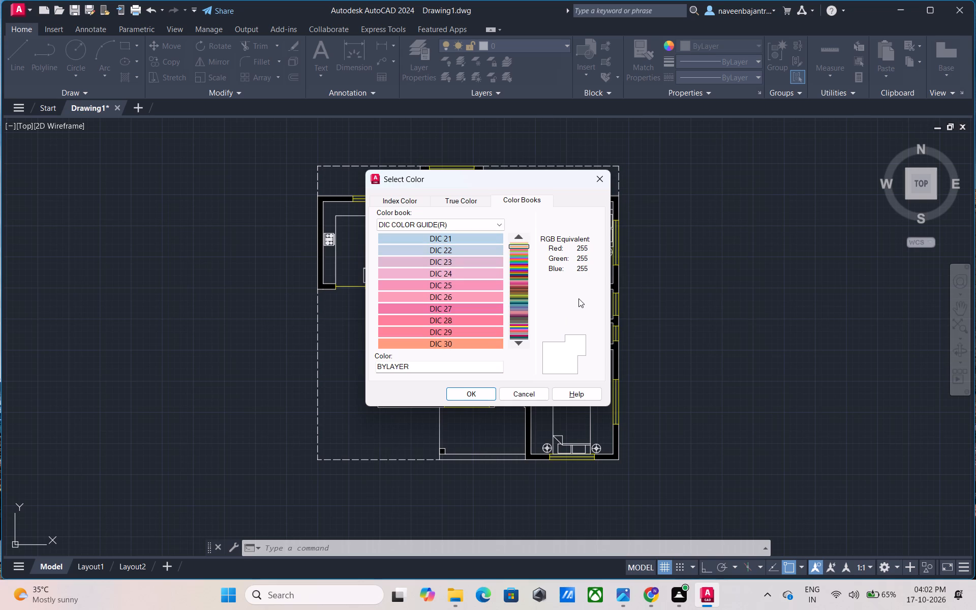
key("Down")
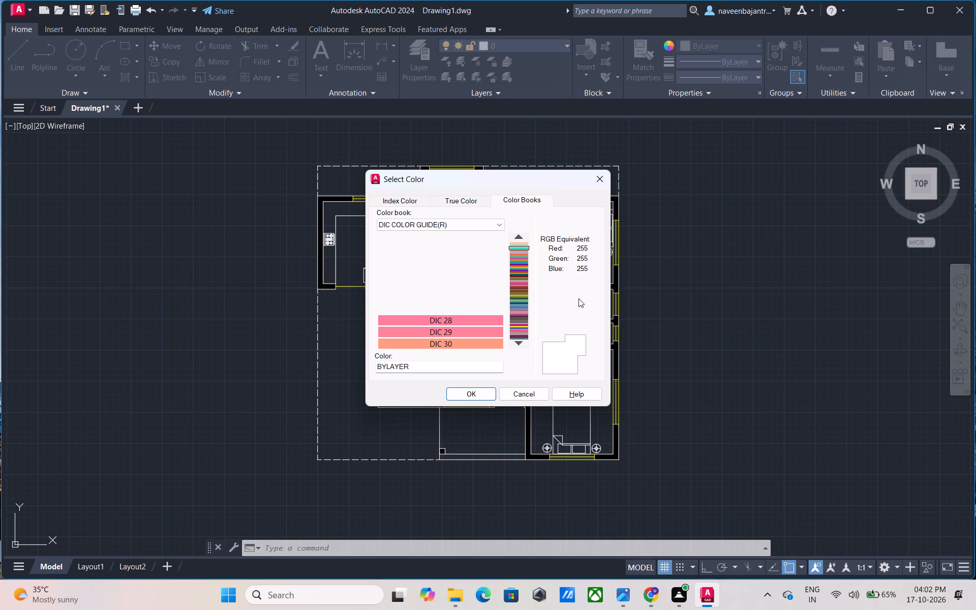
key("Down")
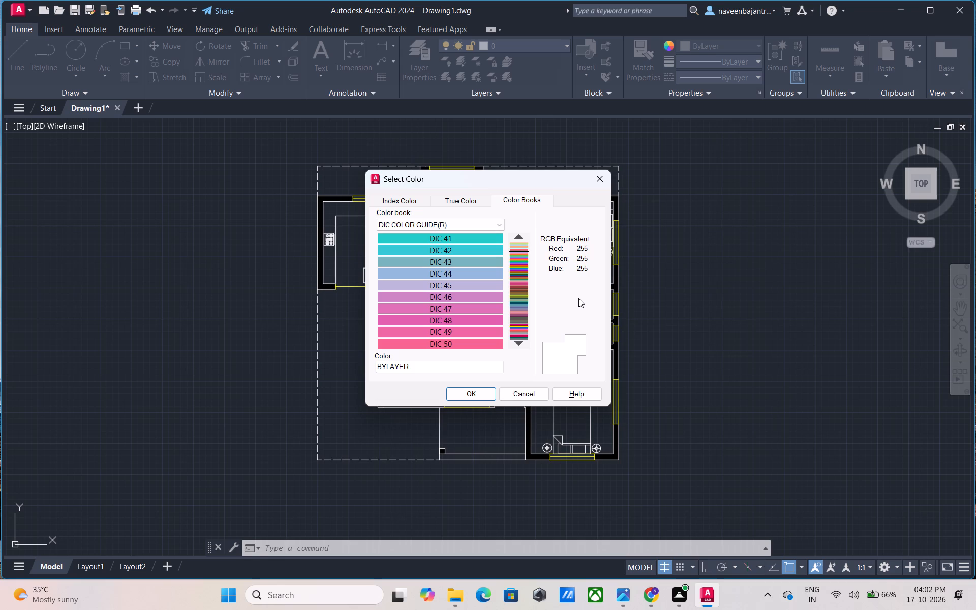
key("Down")
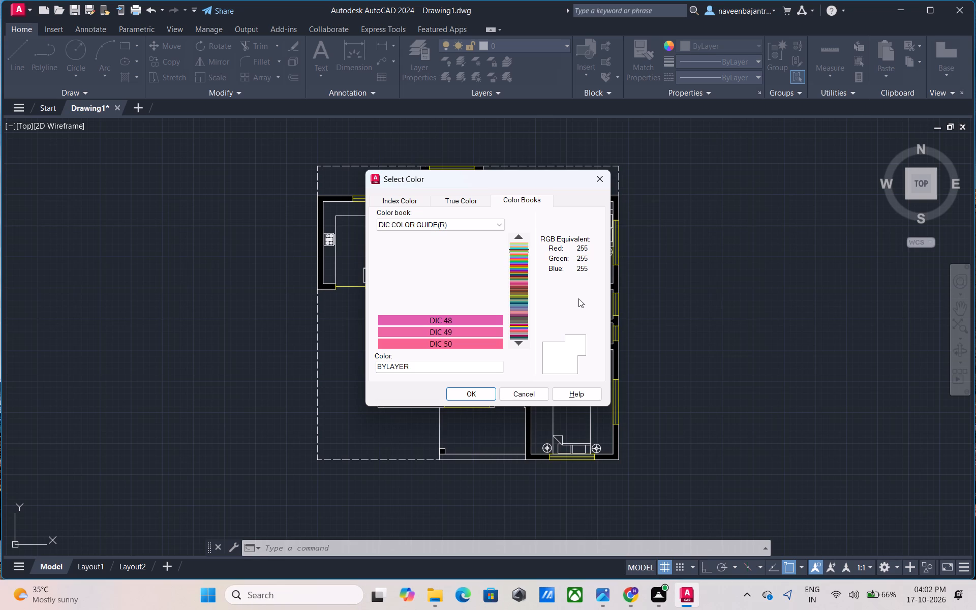
key("Down")
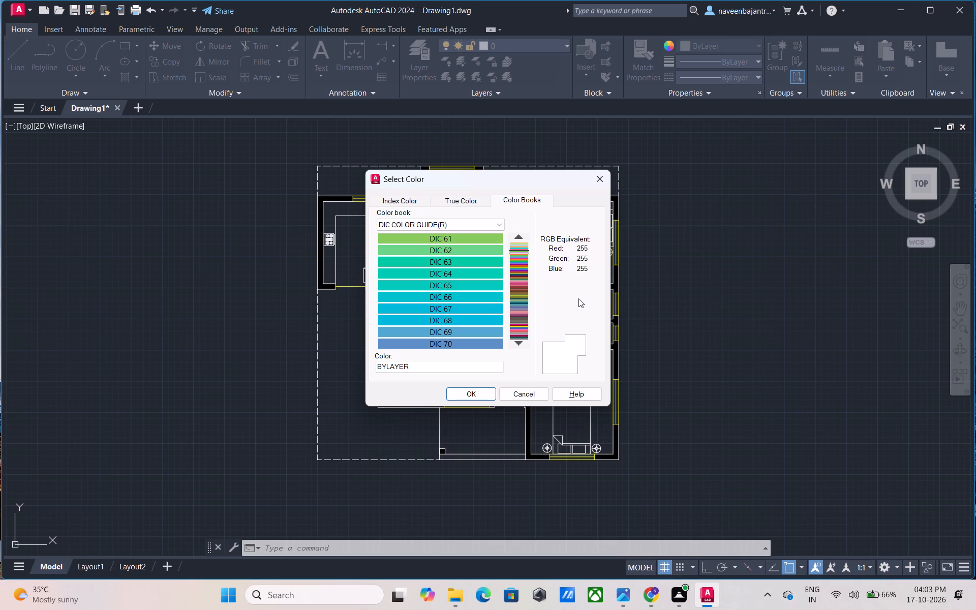
key("Down")
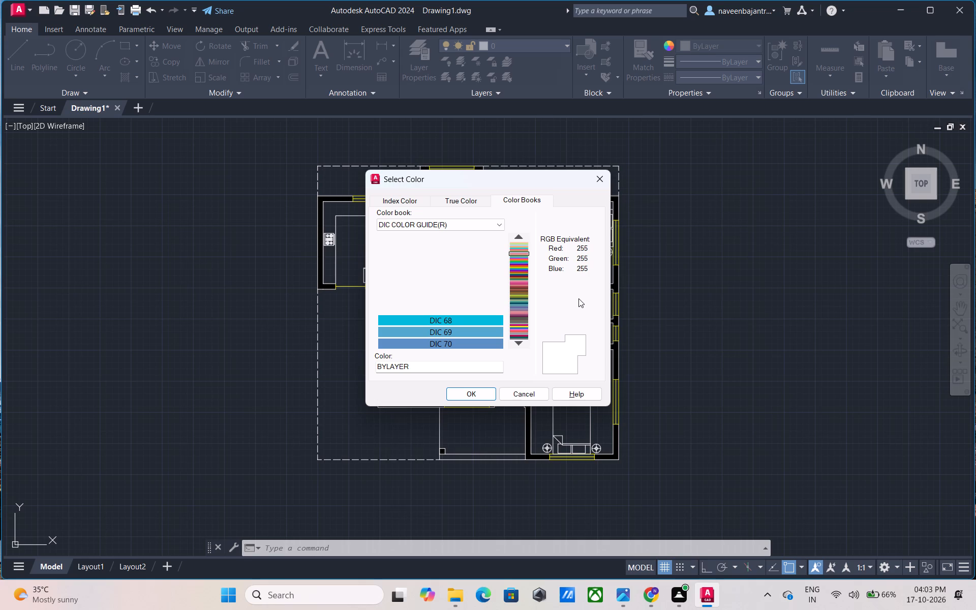
key("Down")
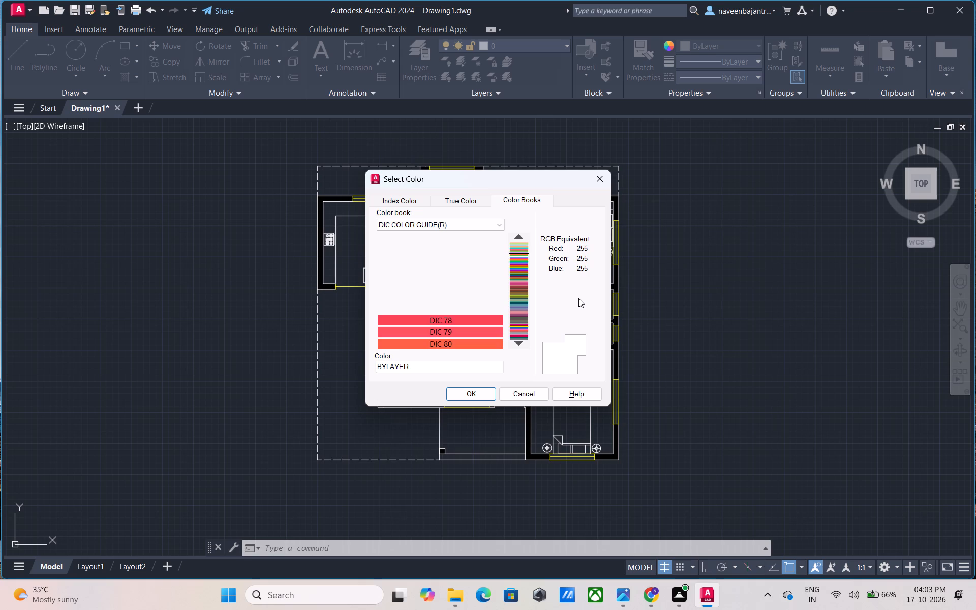
key("Down")
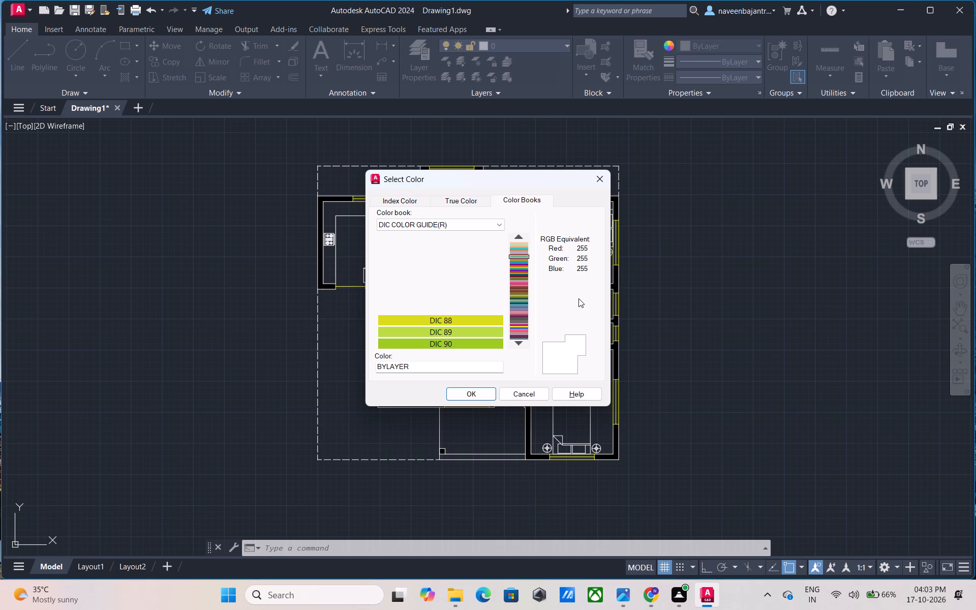
key("Down")
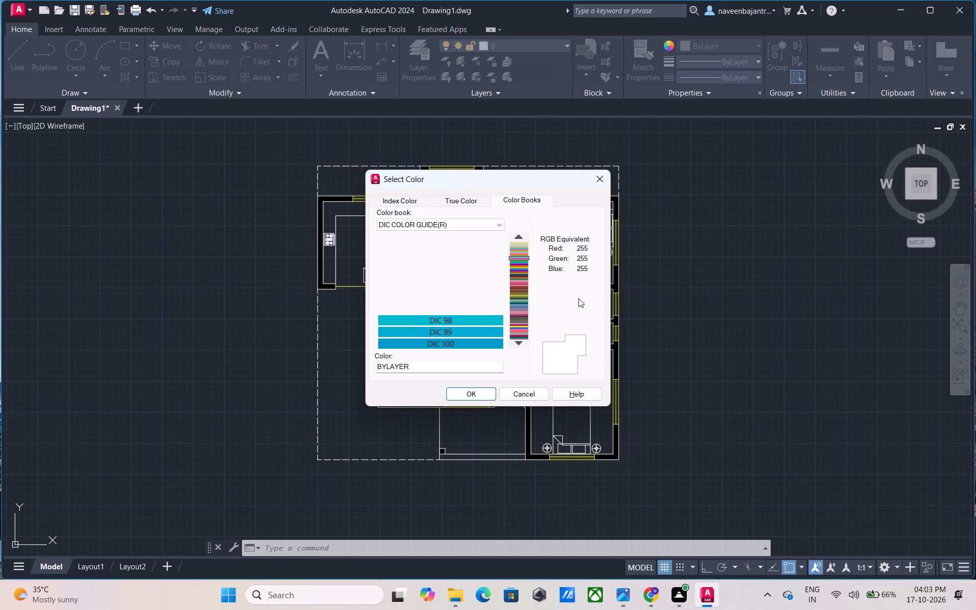
key("Down")
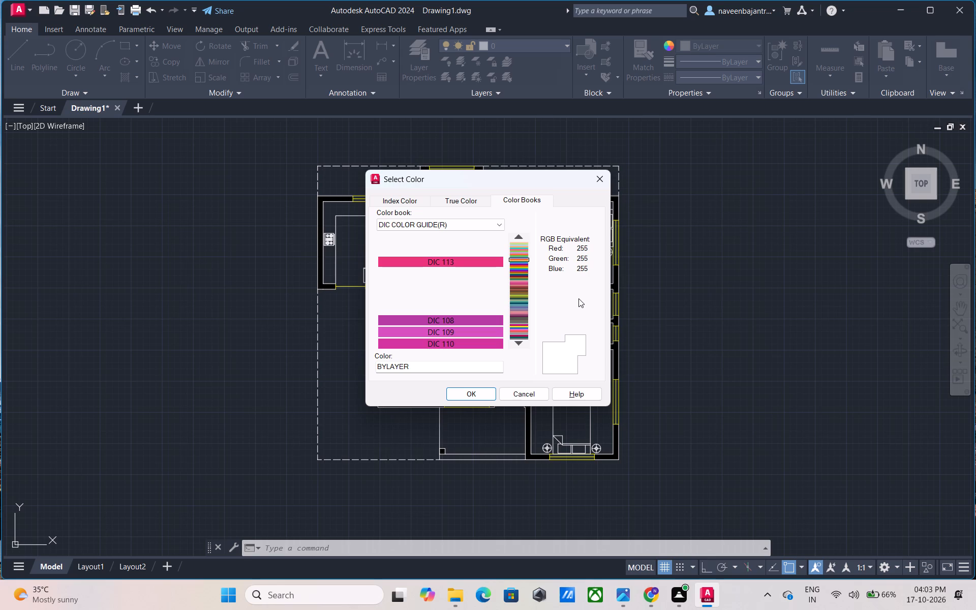
key("Down")
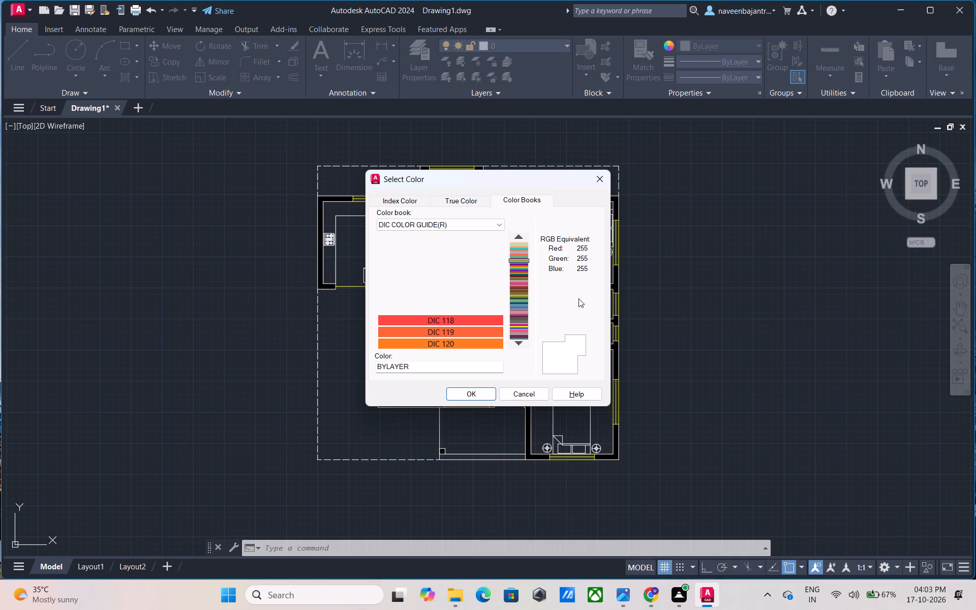
key("Down")
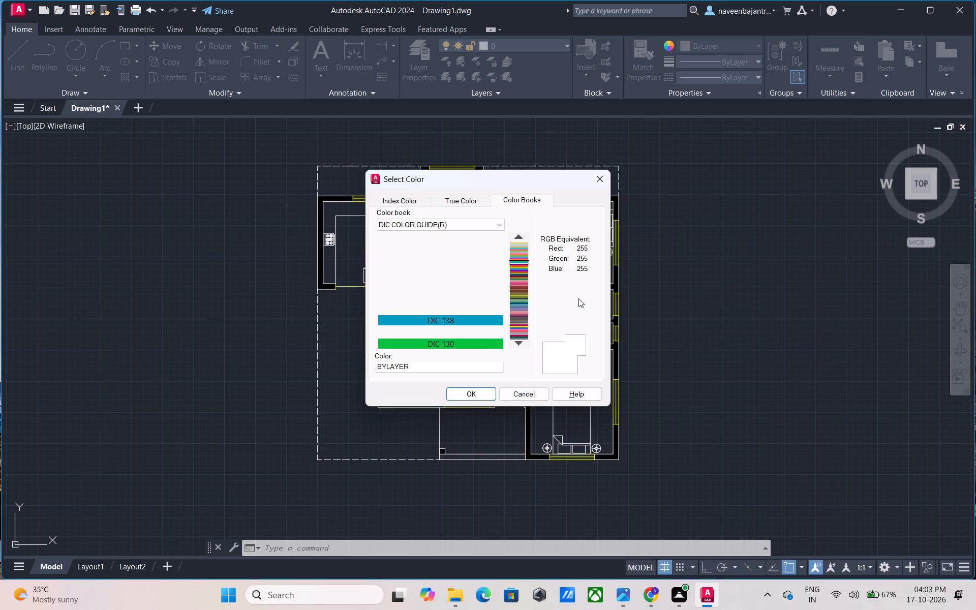
key("Down")
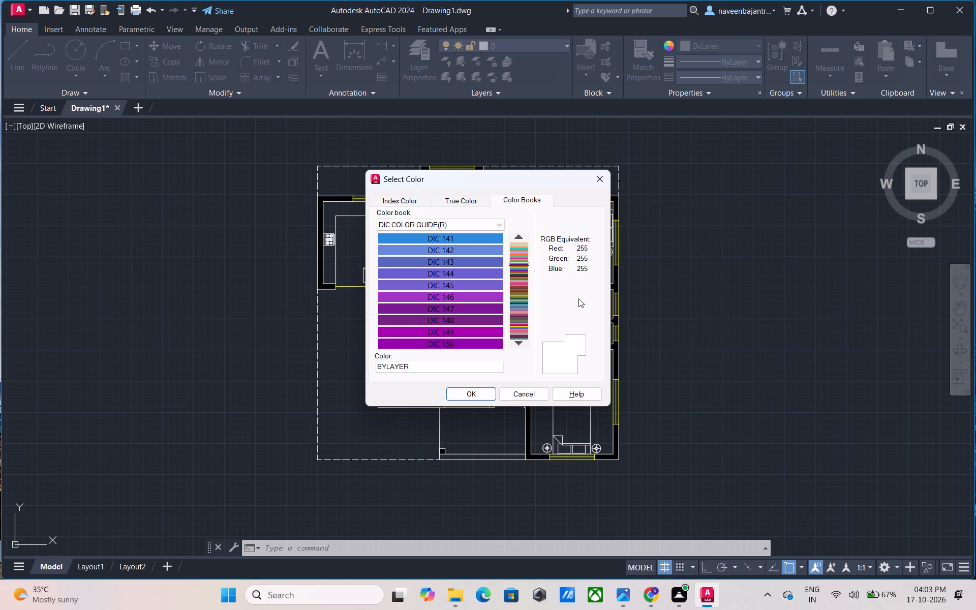
key("Down")
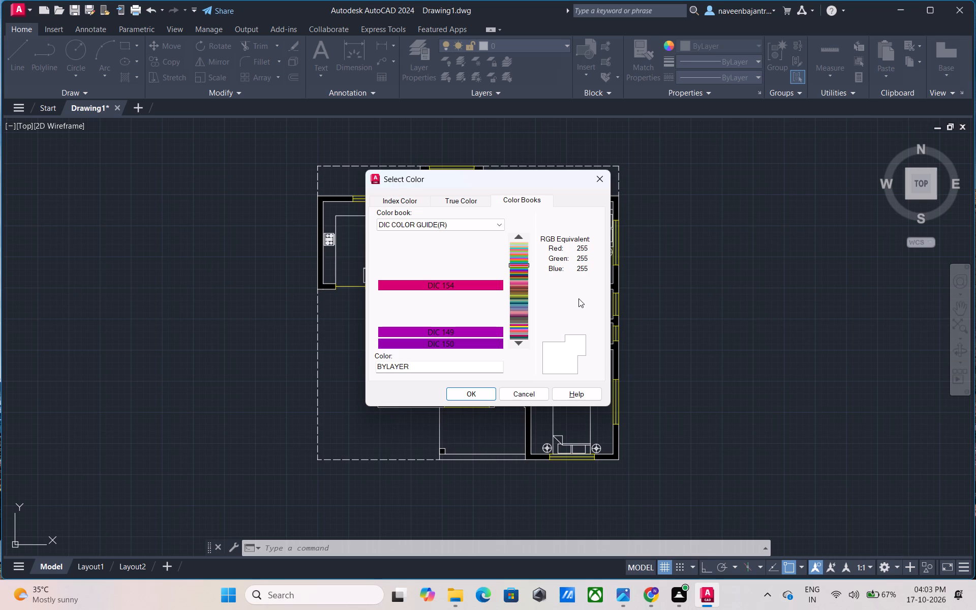
key("Down")
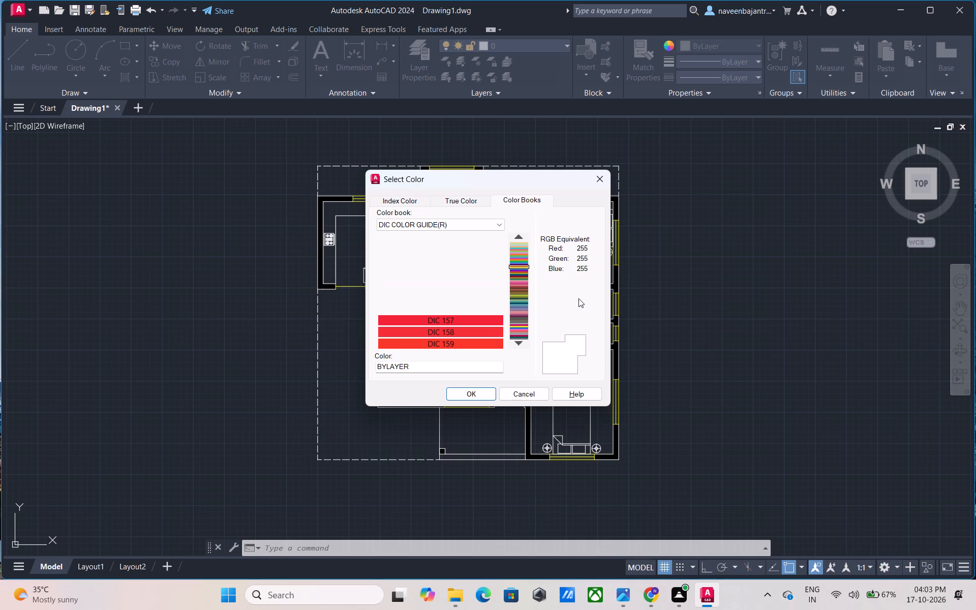
key("Down")
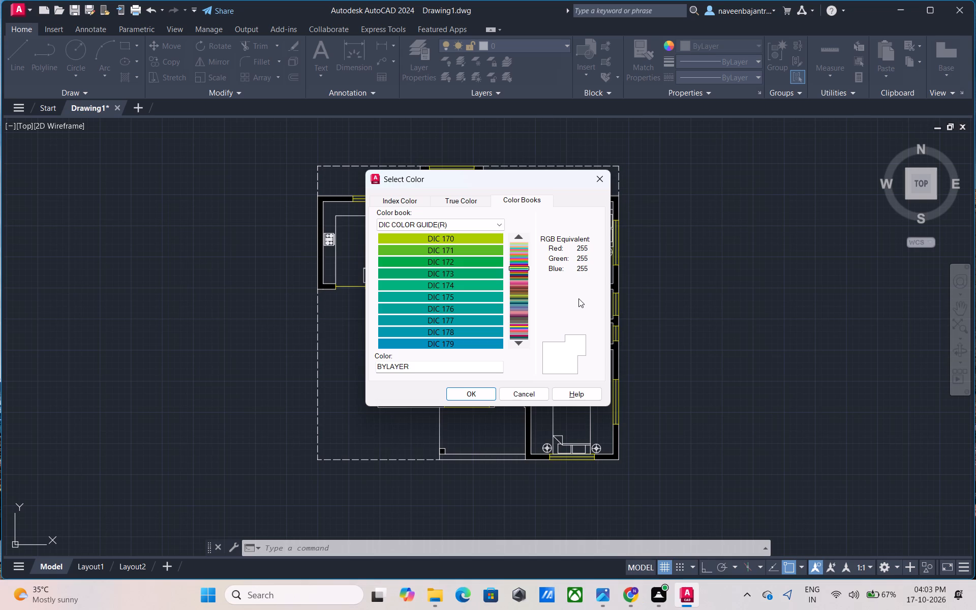
key("Down")
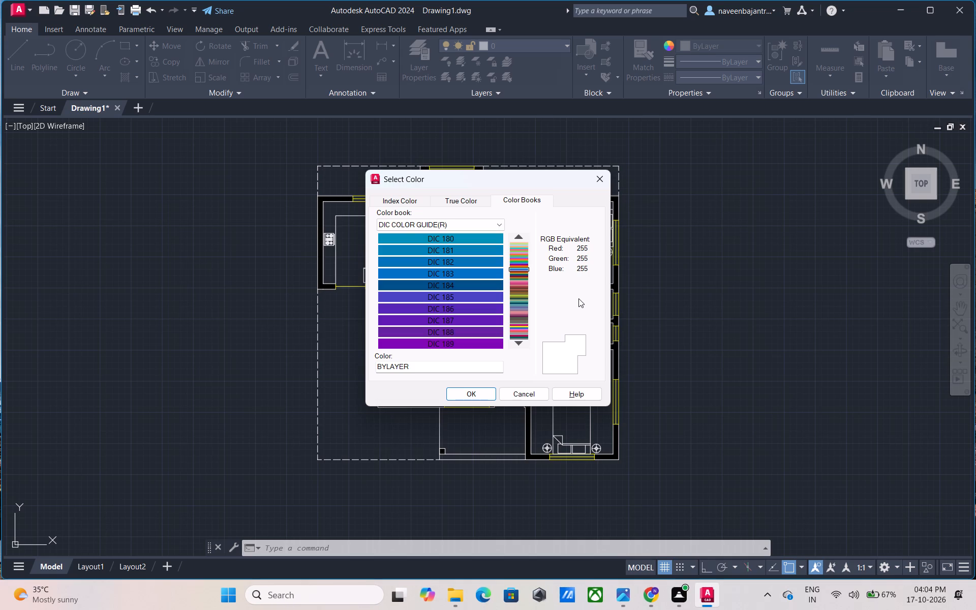
key("Down")
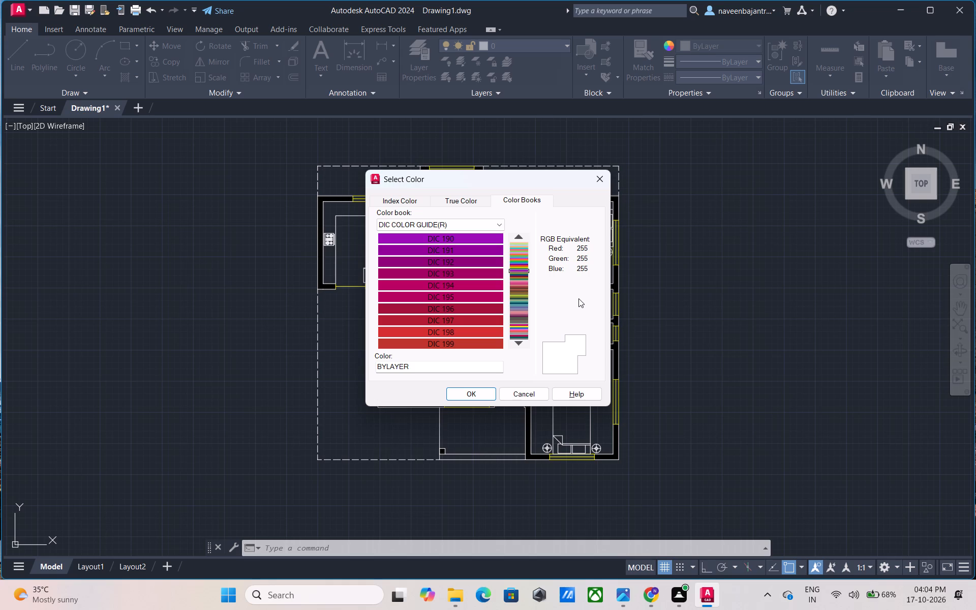
key("Down")
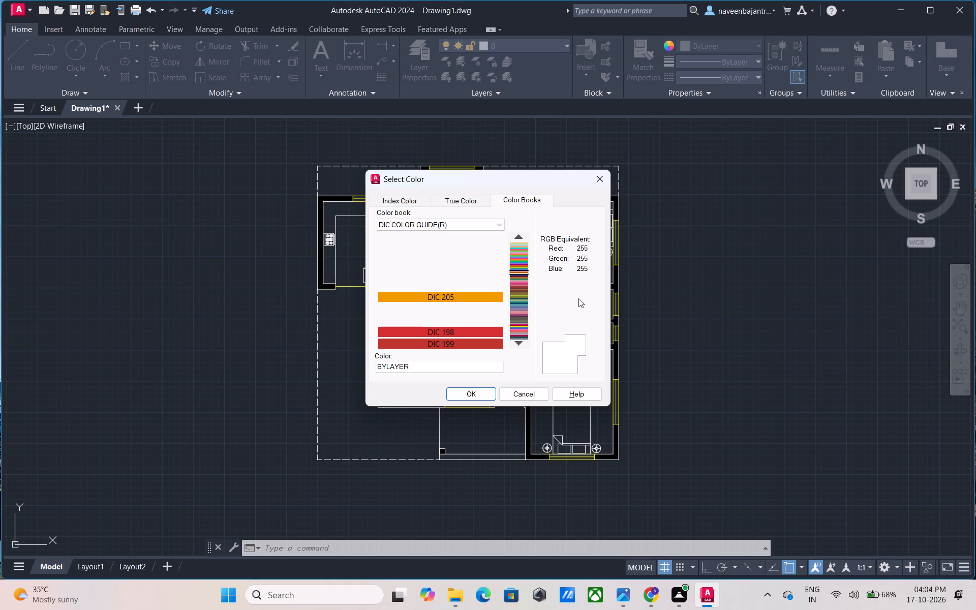
key("Down")
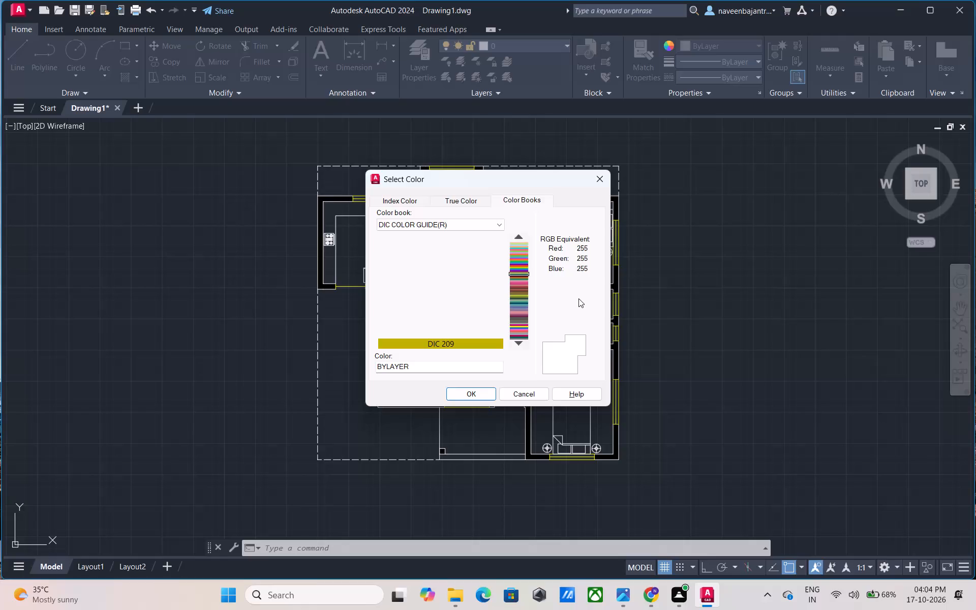
key("Down")
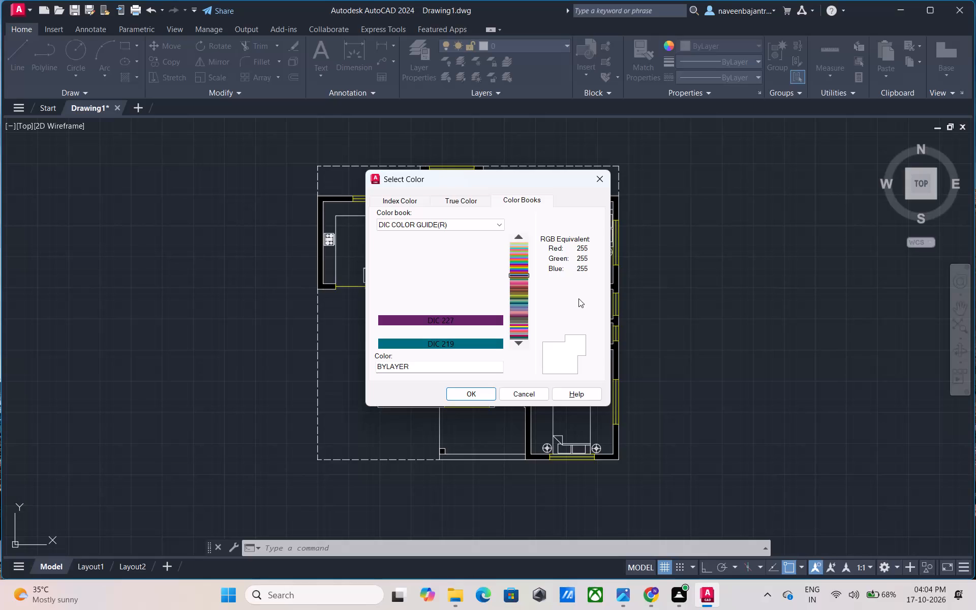
key("Down")
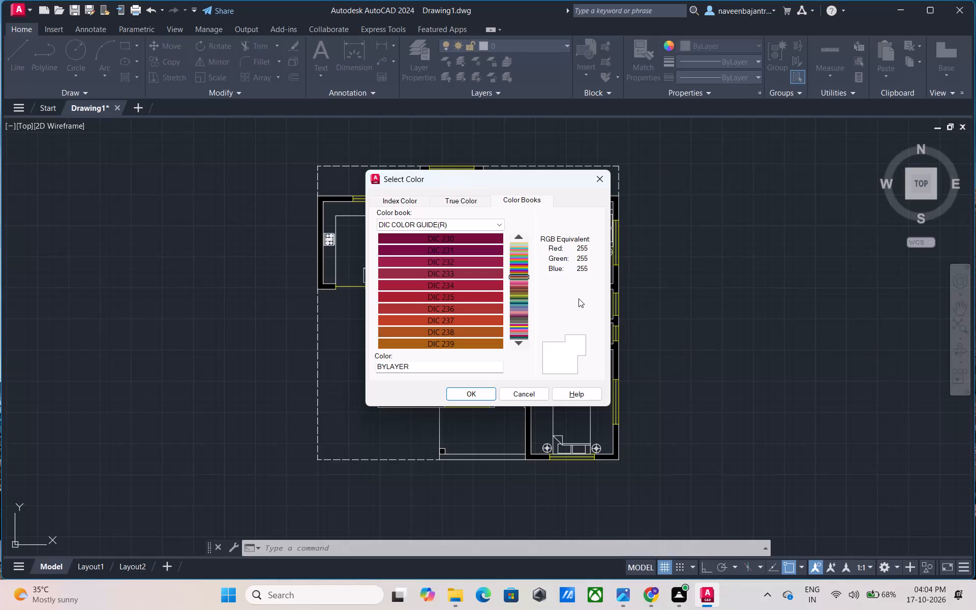
key("Down")
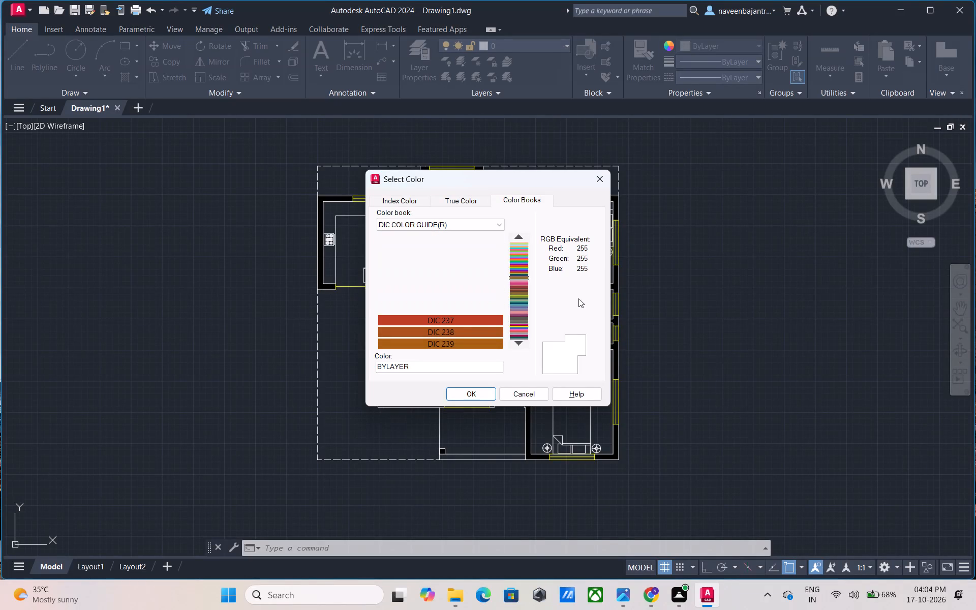
key("Down")
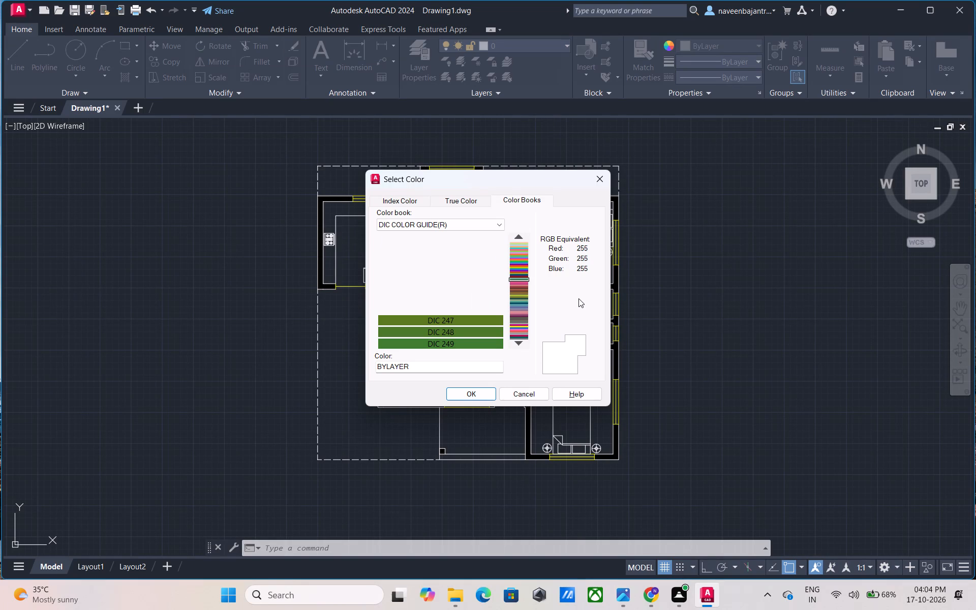
key("Down")
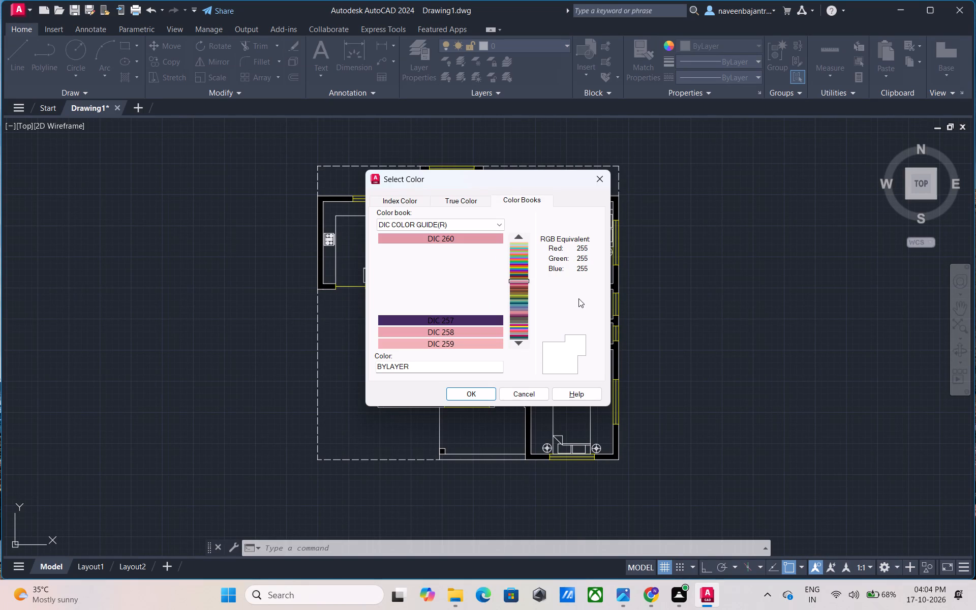
key("Down")
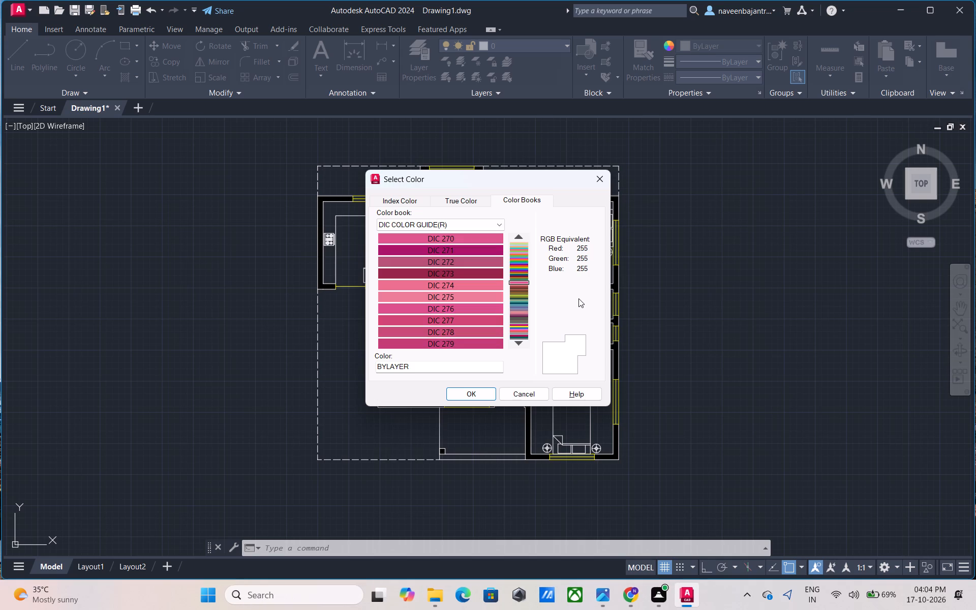
key("Down")
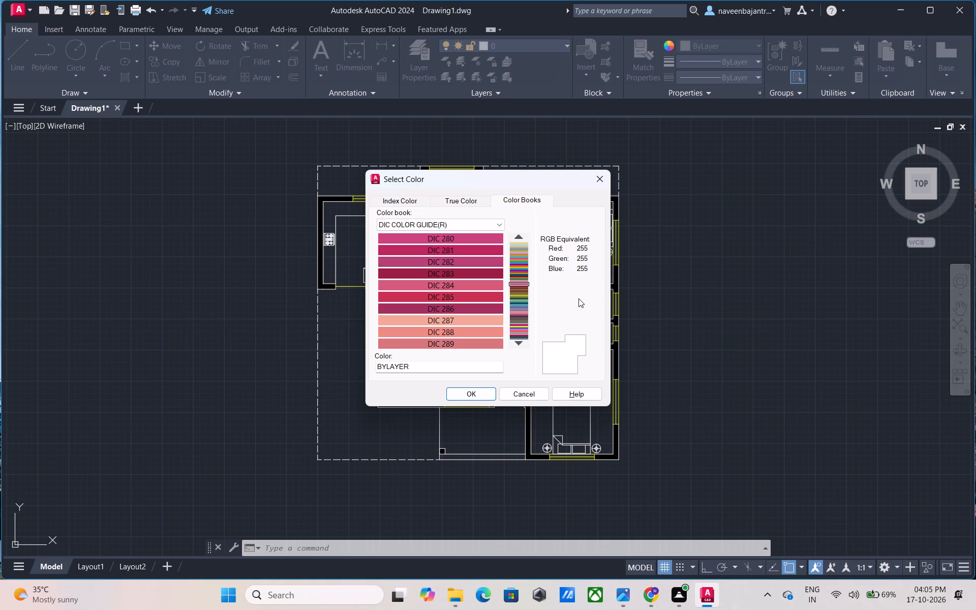
key("Down")
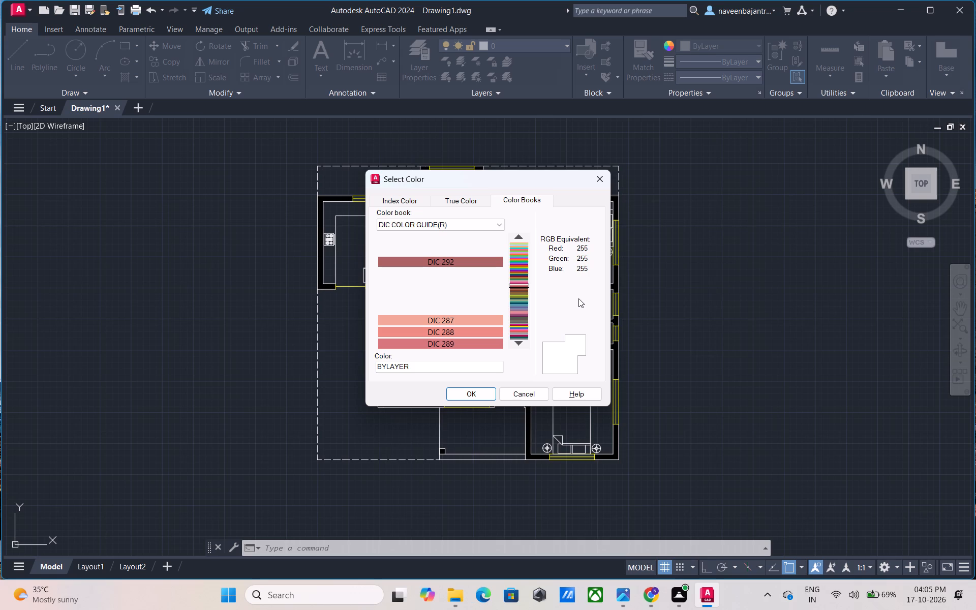
key("Down")
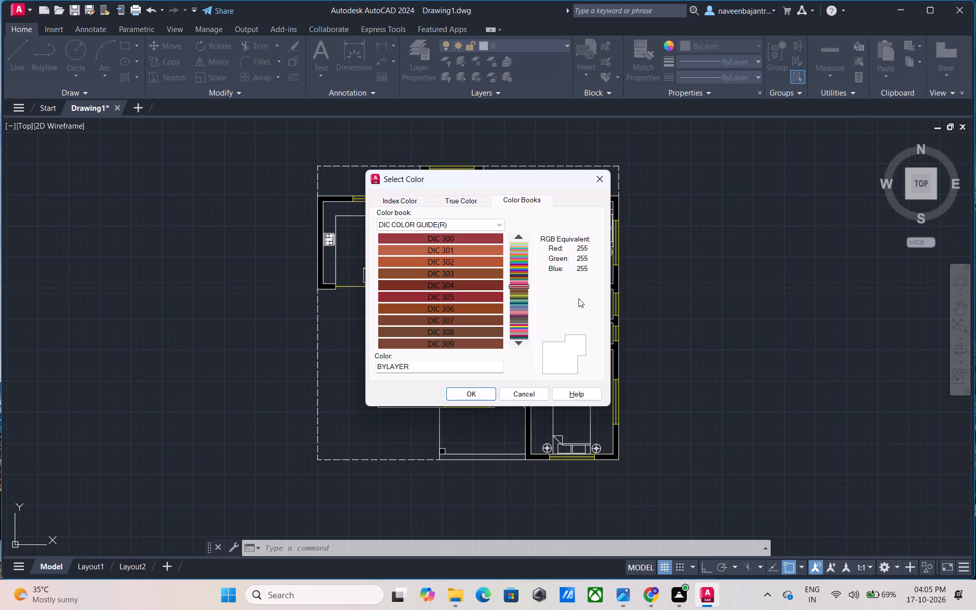
key("Down")
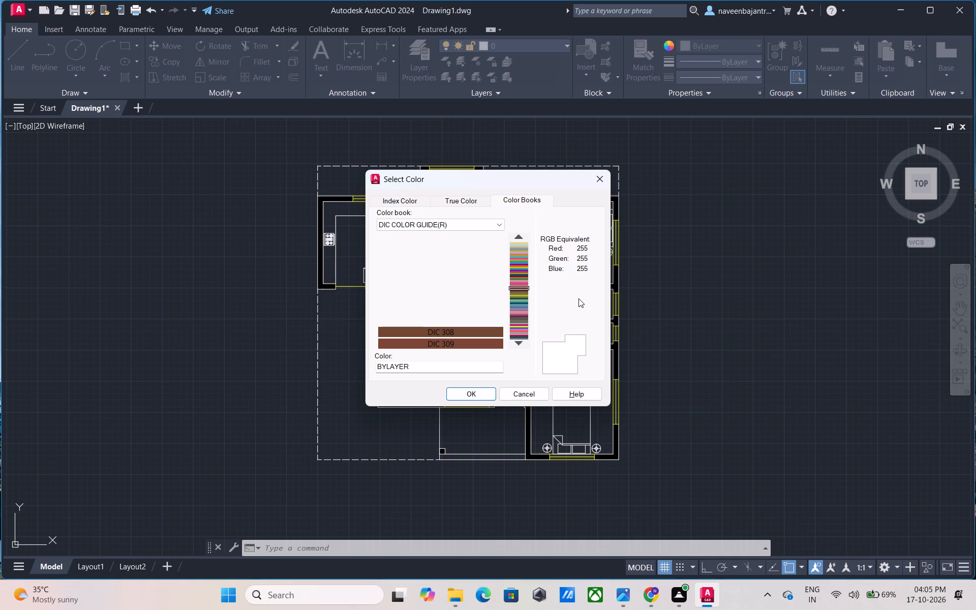
key("Down")
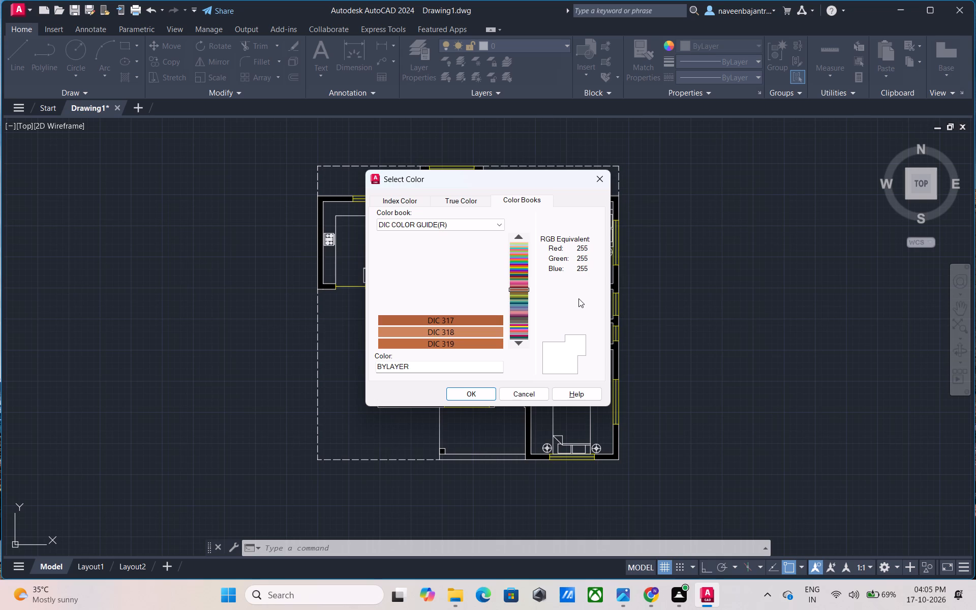
Browse the rest of the DIC COLOR GUIDE(R) color book from the browns after DIC 319 to its final swatches at DIC 652.
key("Down")
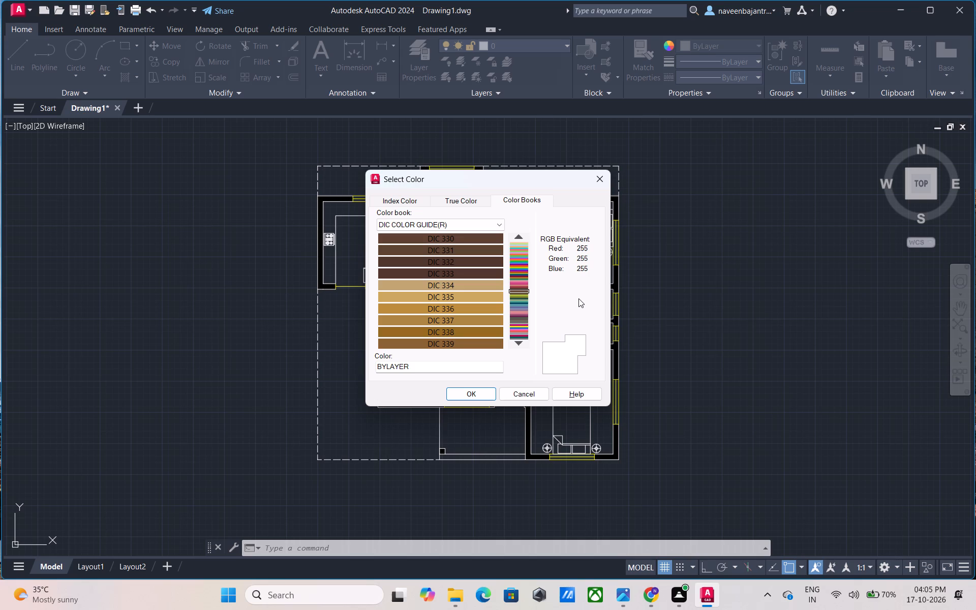
key("Down")
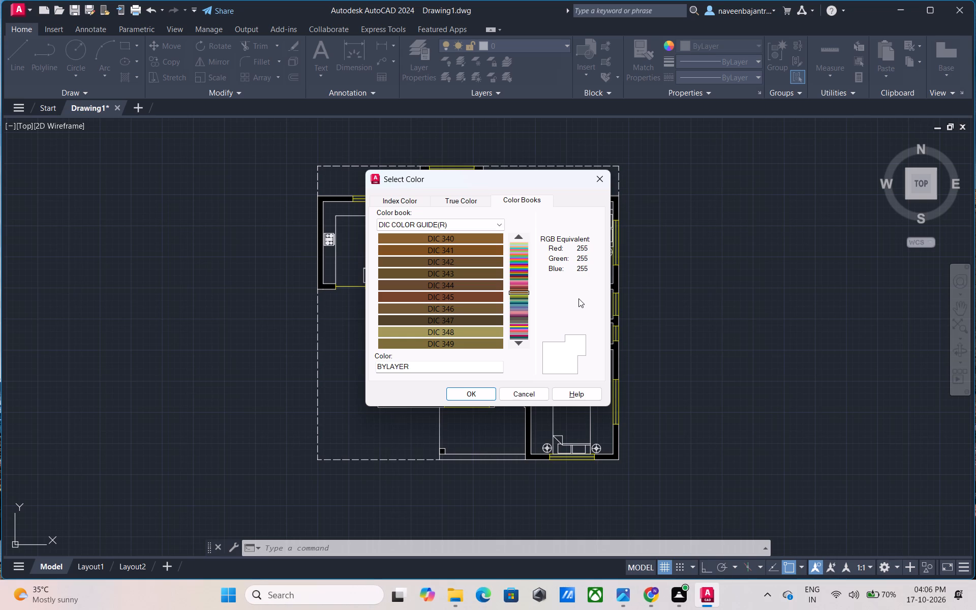
key("Down")
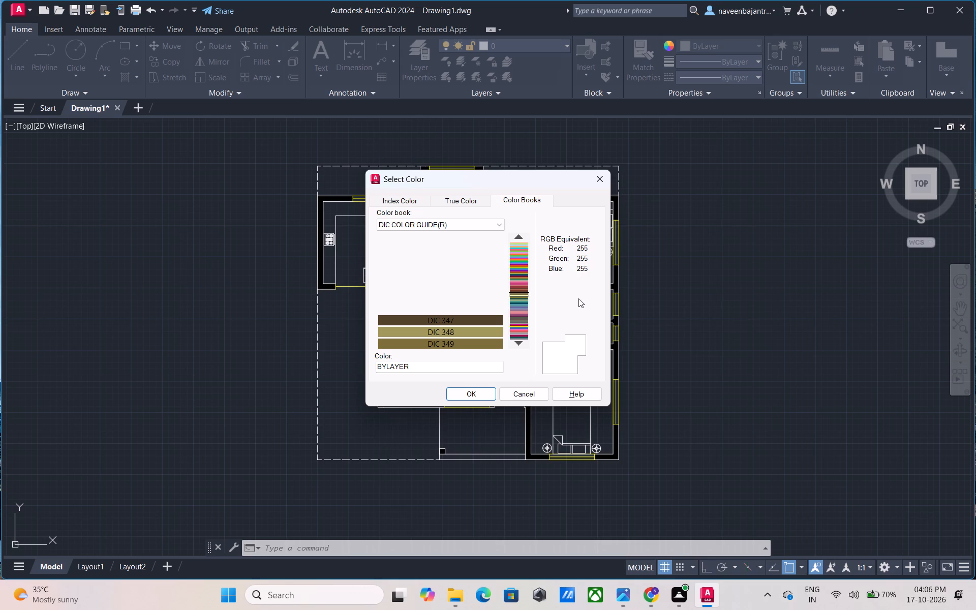
key("Down")
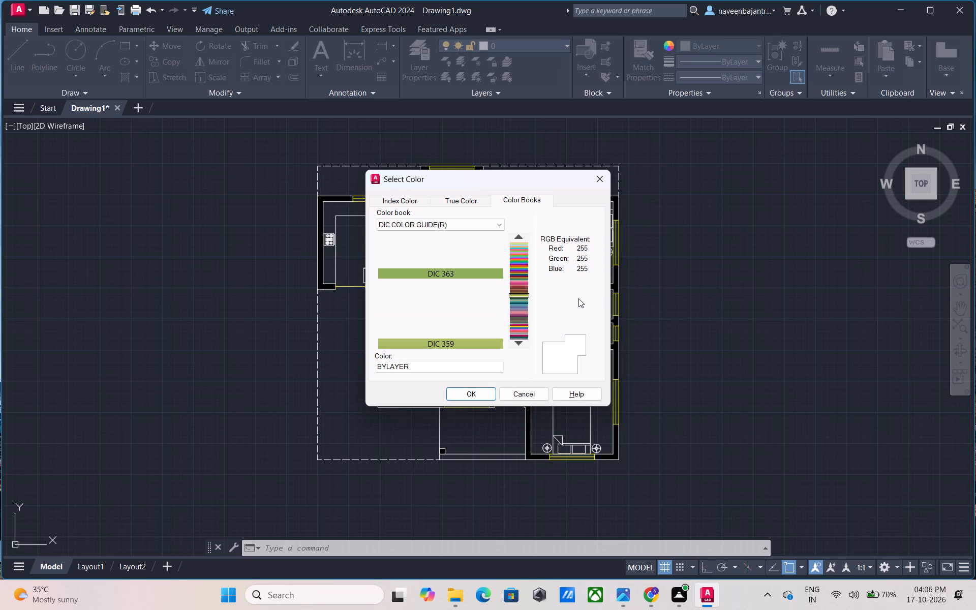
key("Down")
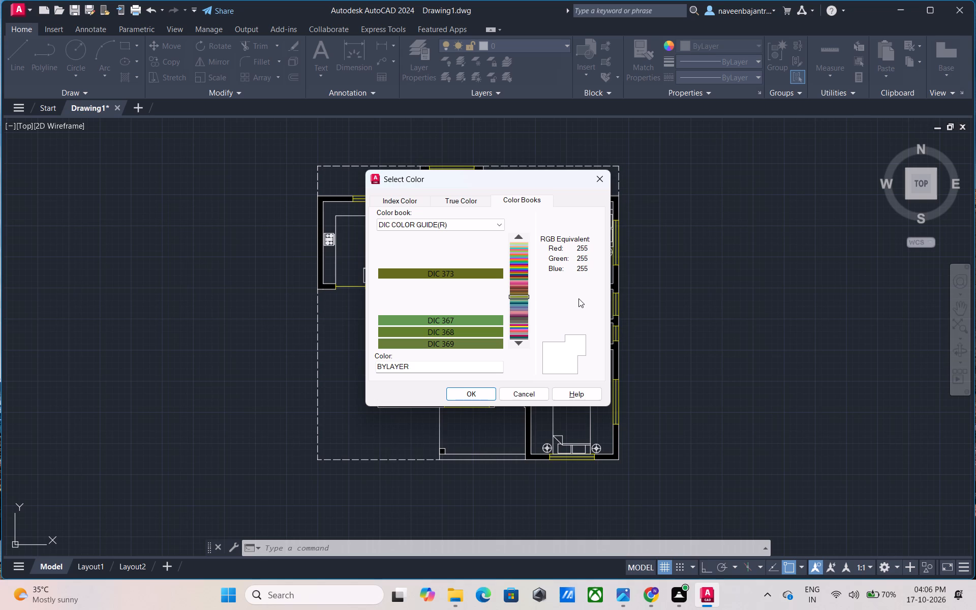
key("Down")
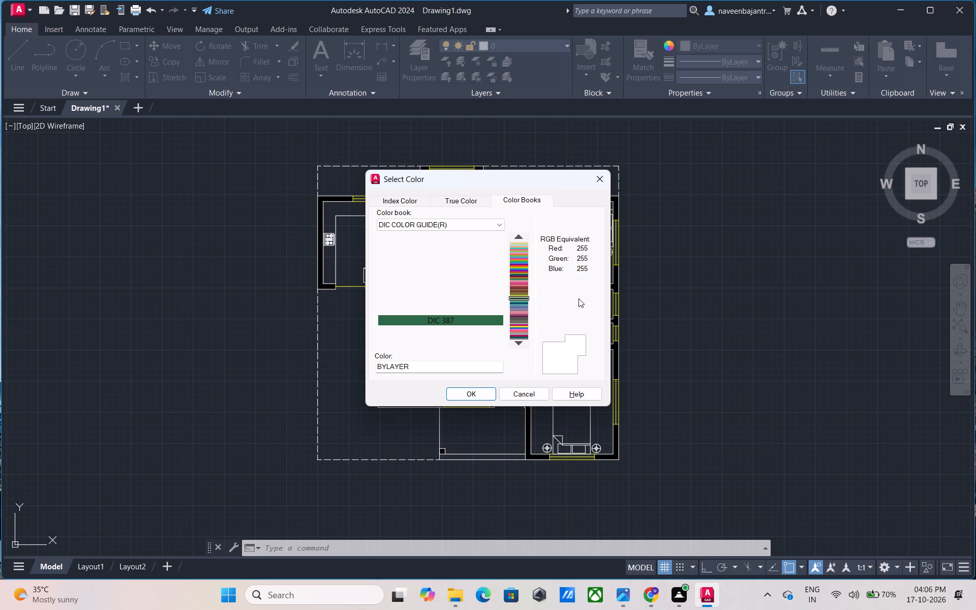
key("Down")
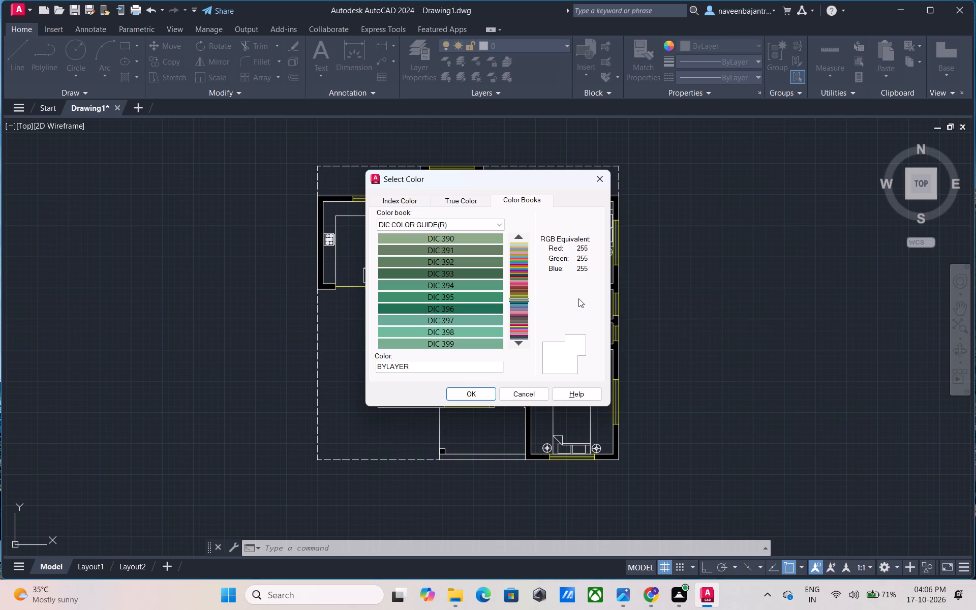
key("Down")
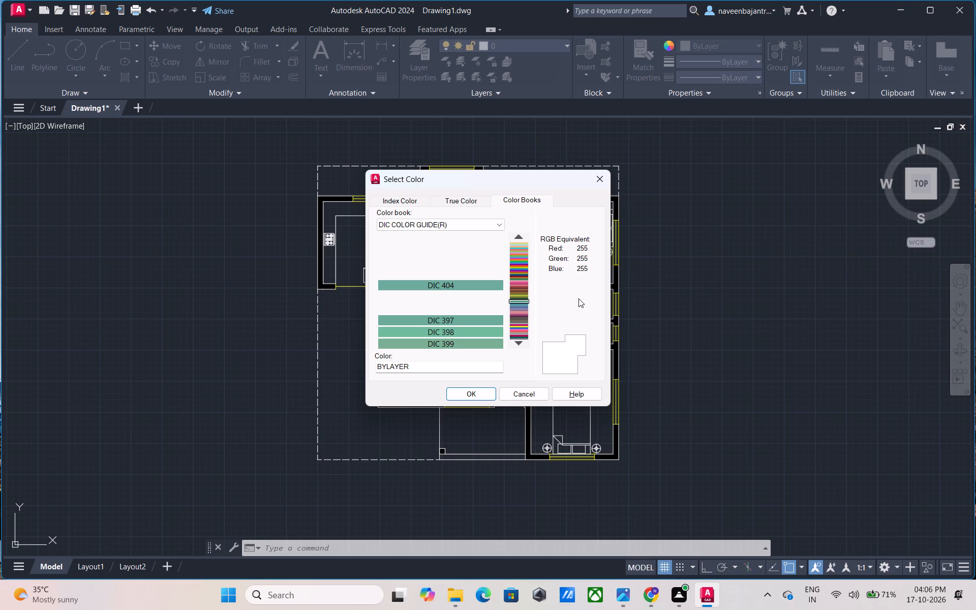
key("Down")
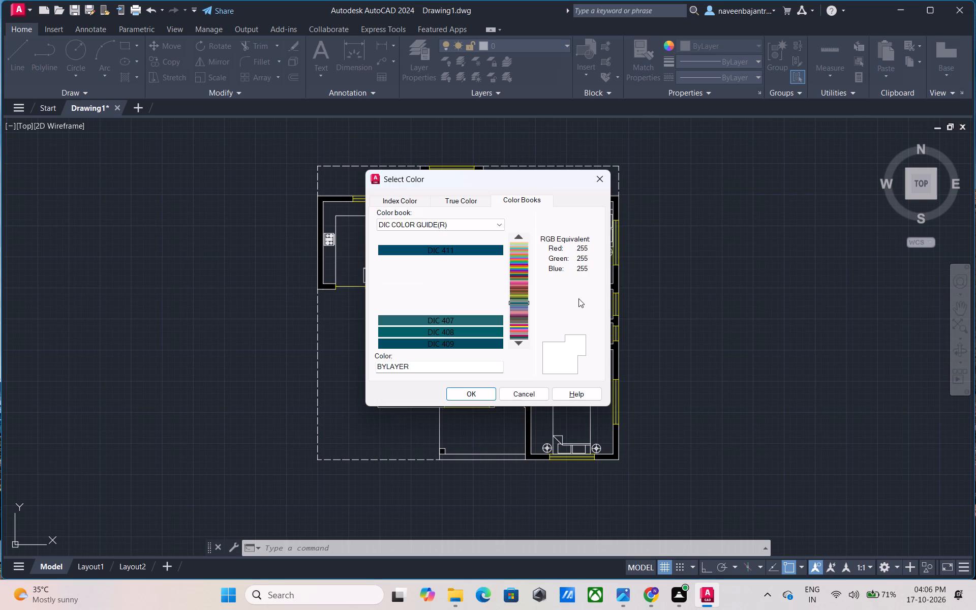
key("Down")
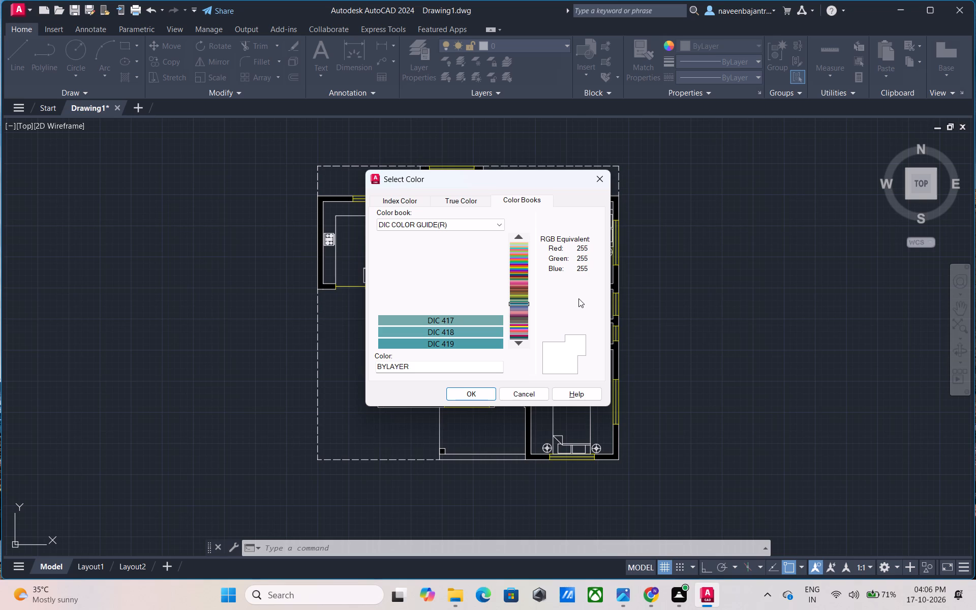
key("Down")
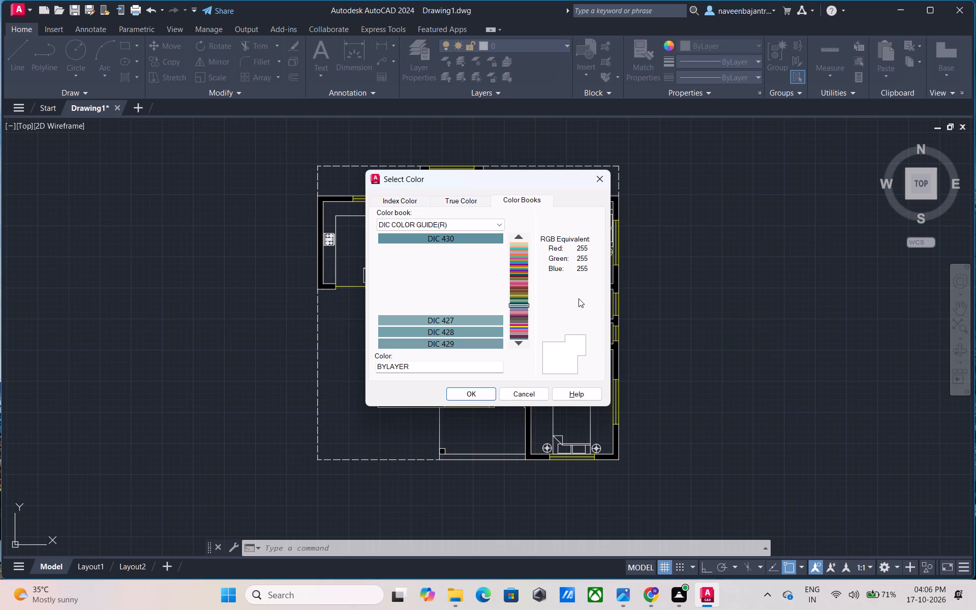
key("Down")
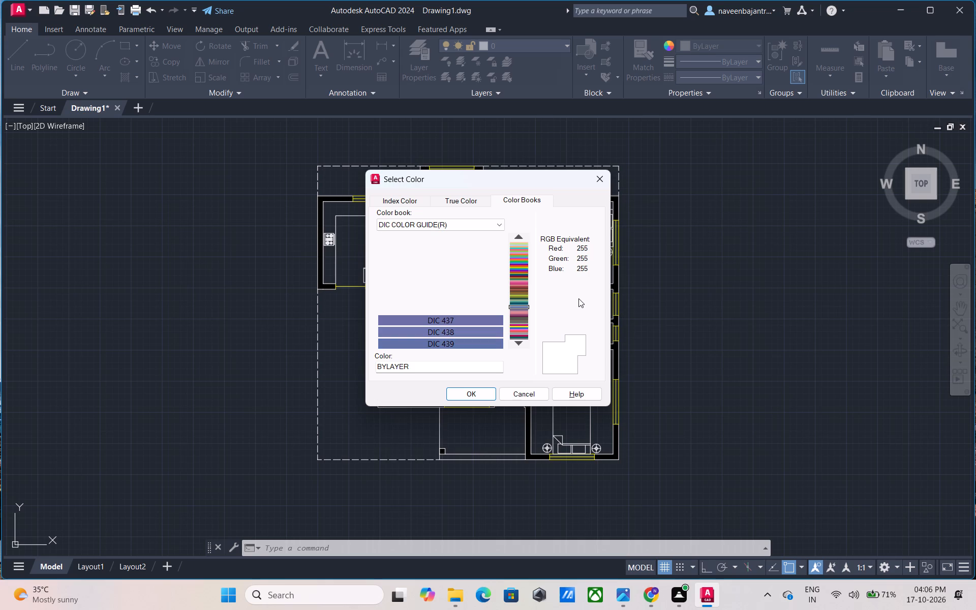
key("Down")
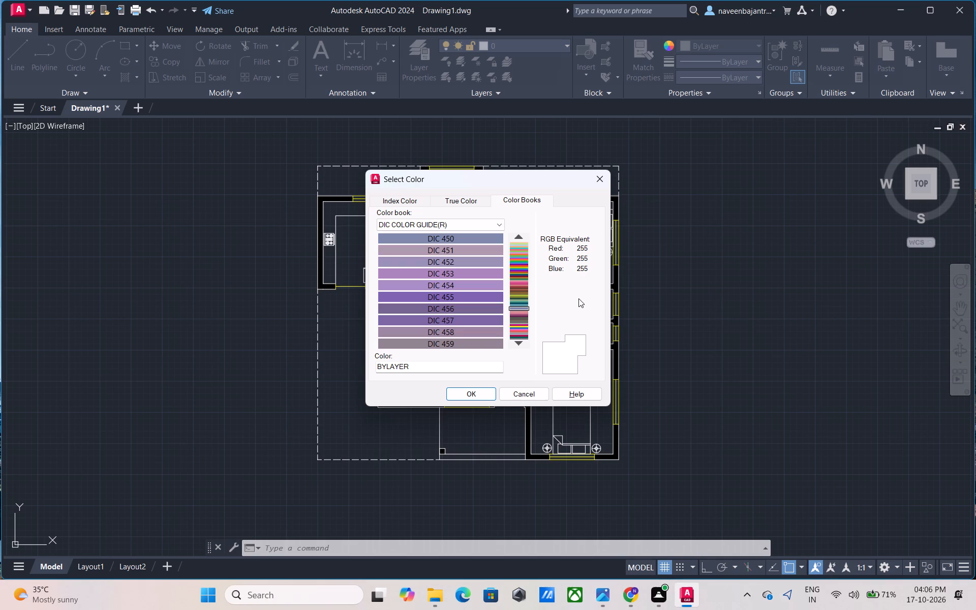
key("Down")
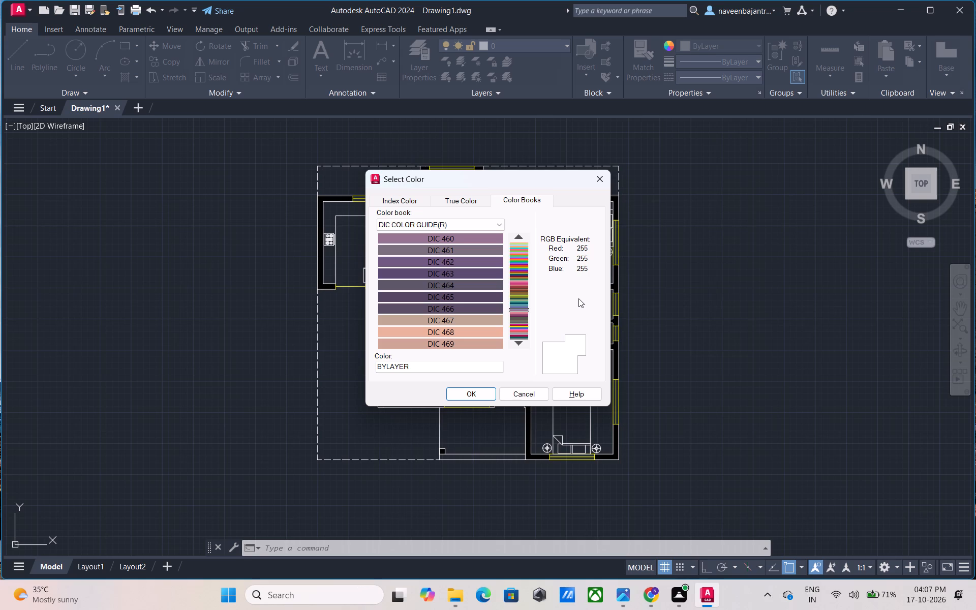
key("Down")
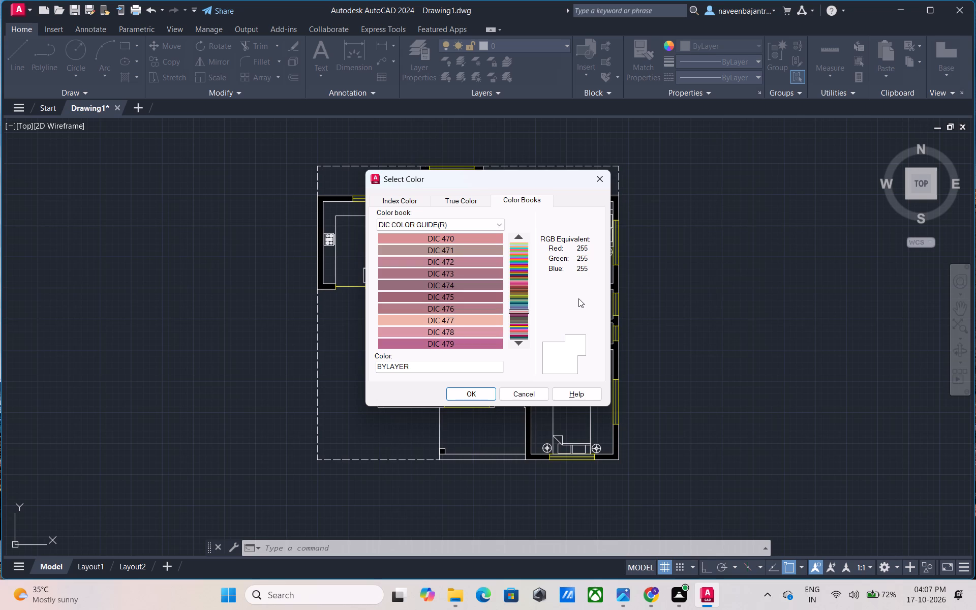
key("Down")
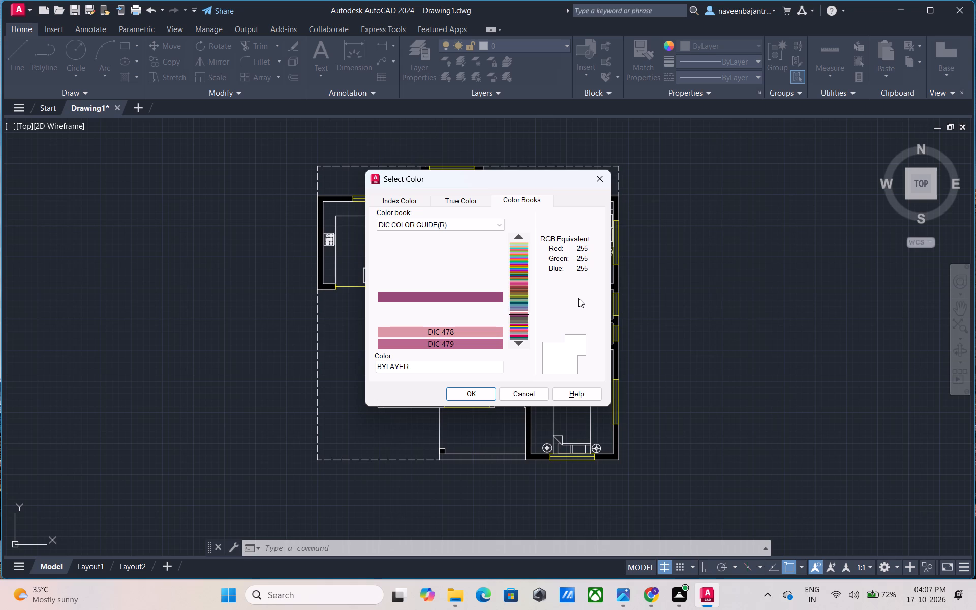
key("Down")
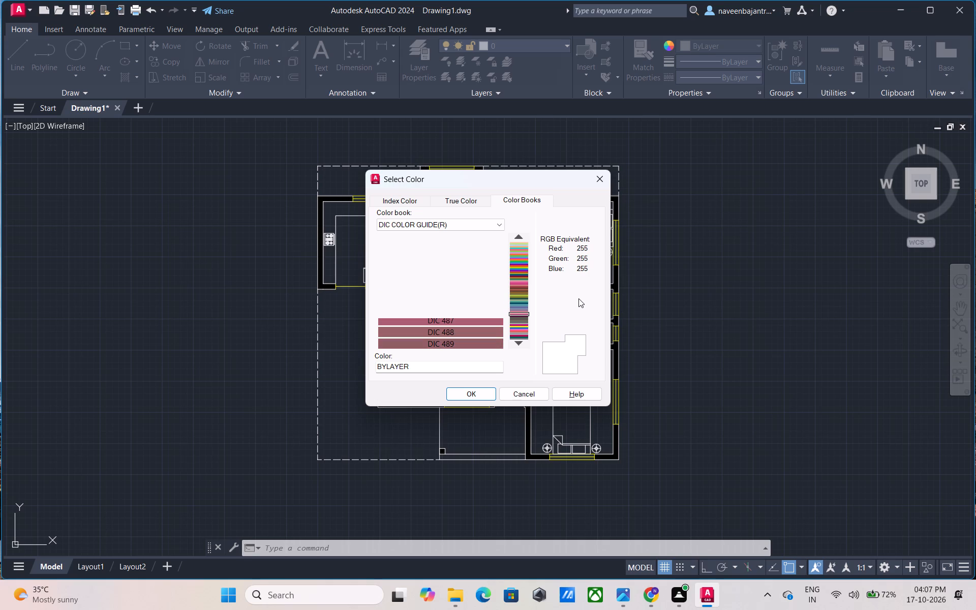
key("Down")
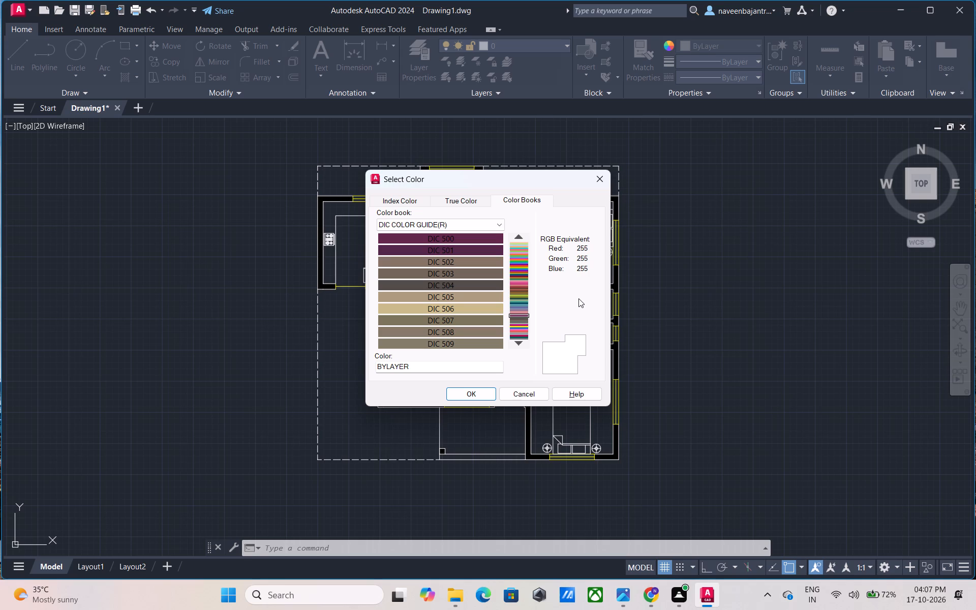
key("Down")
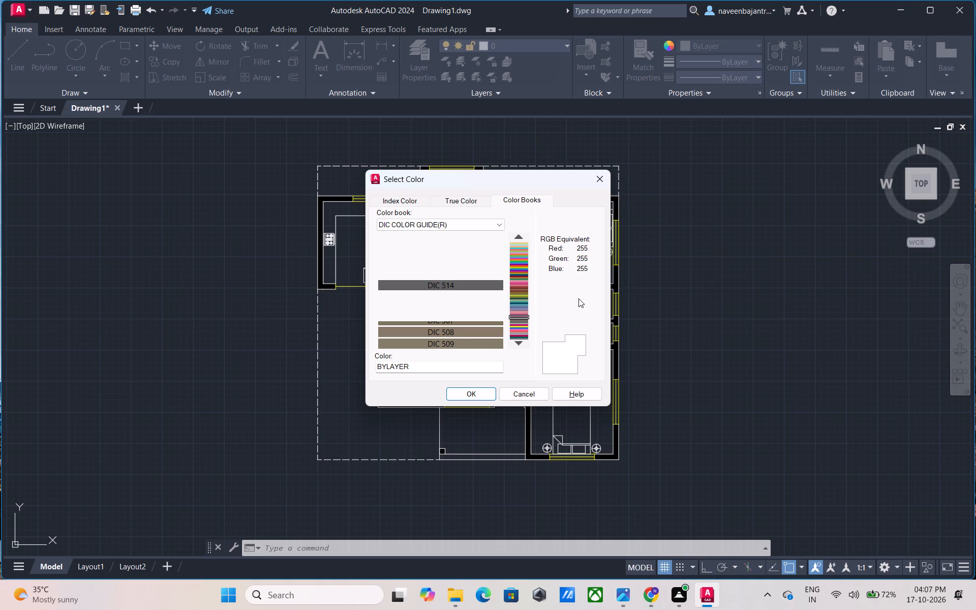
key("Down")
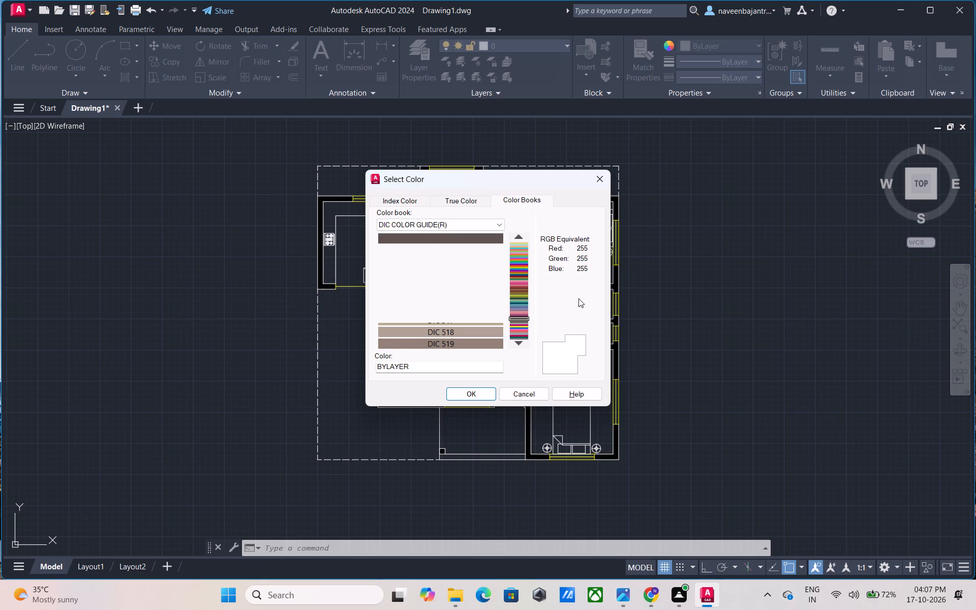
key("Down")
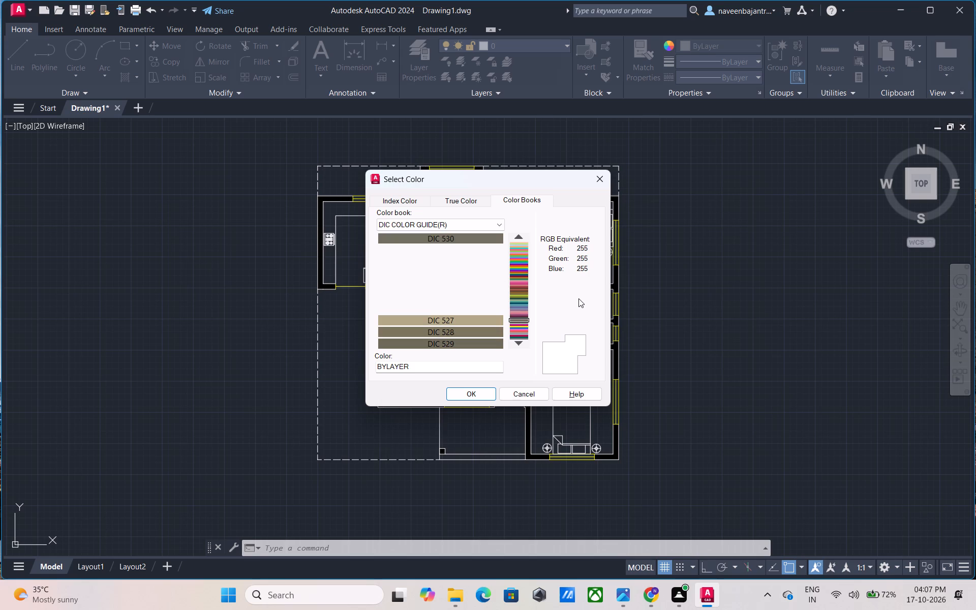
key("Down")
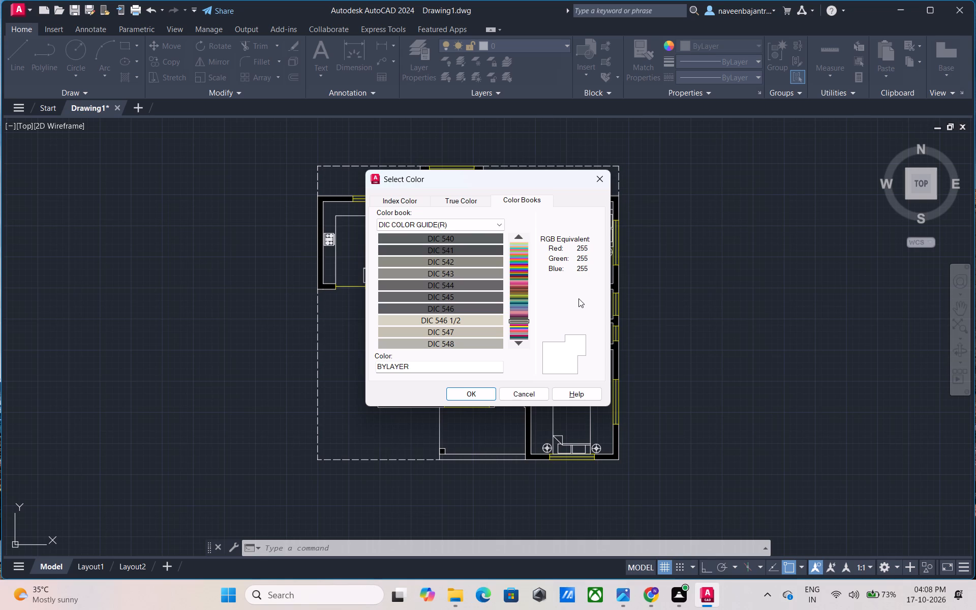
key("Down")
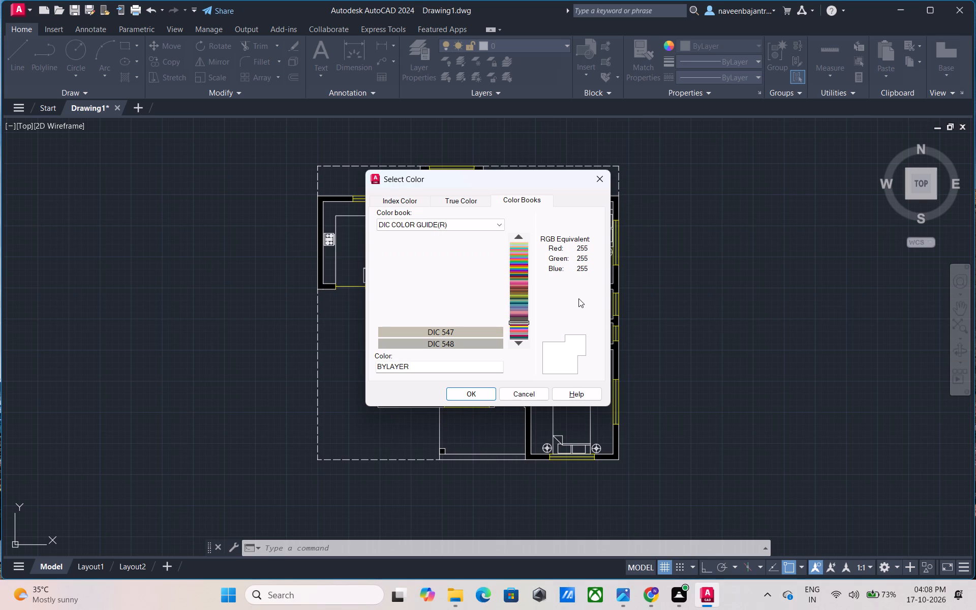
key("Down")
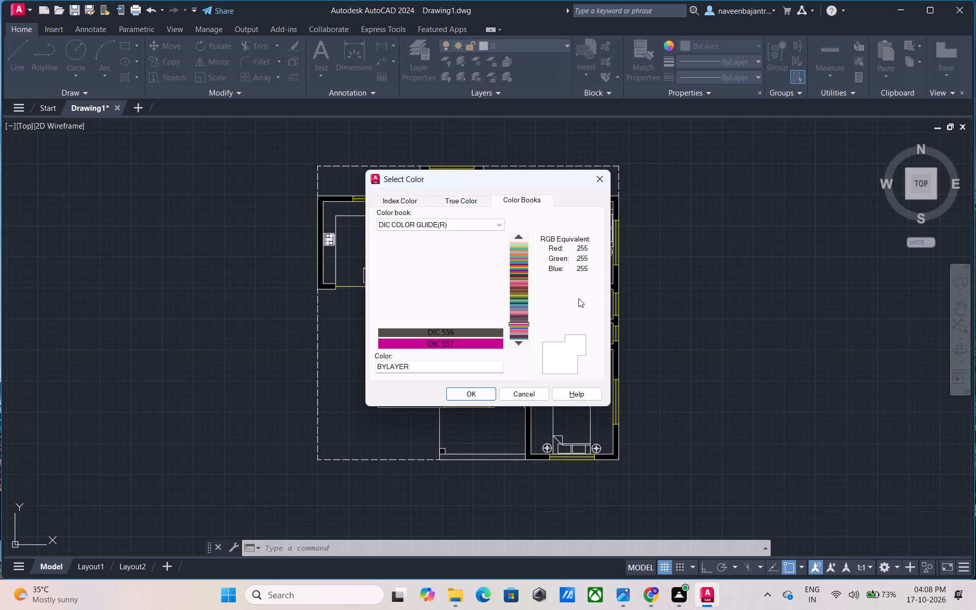
key("Down")
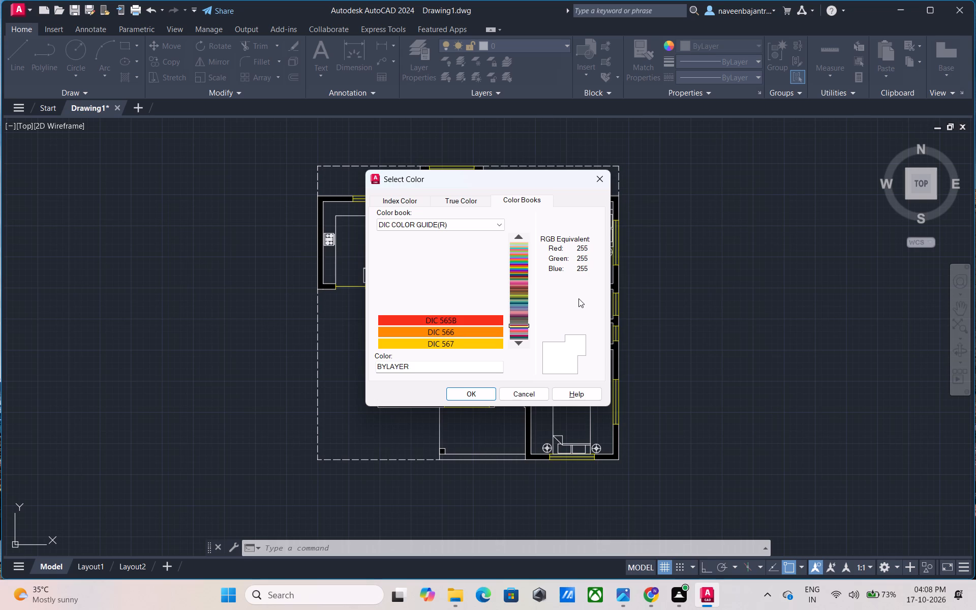
key("Down")
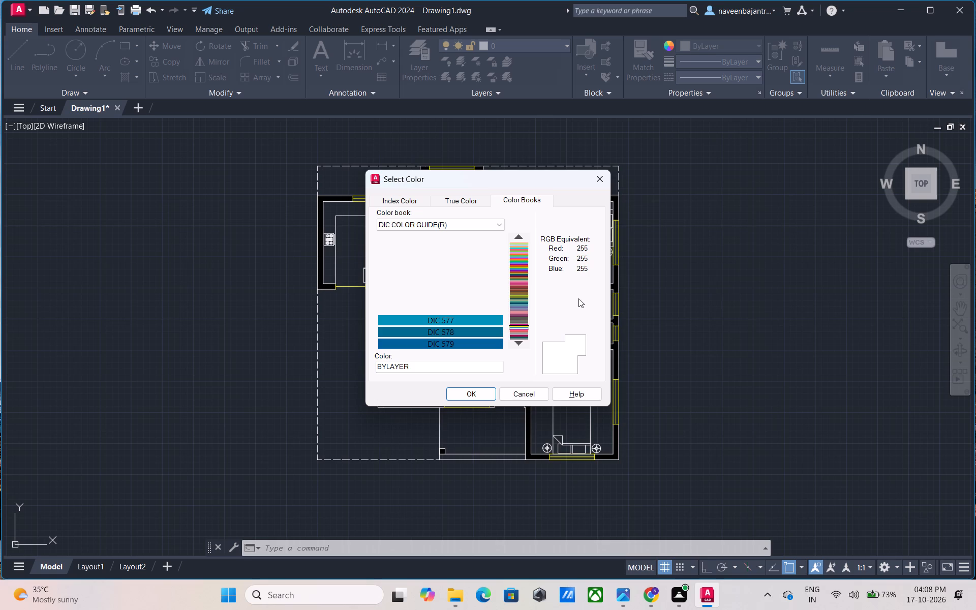
key("Down")
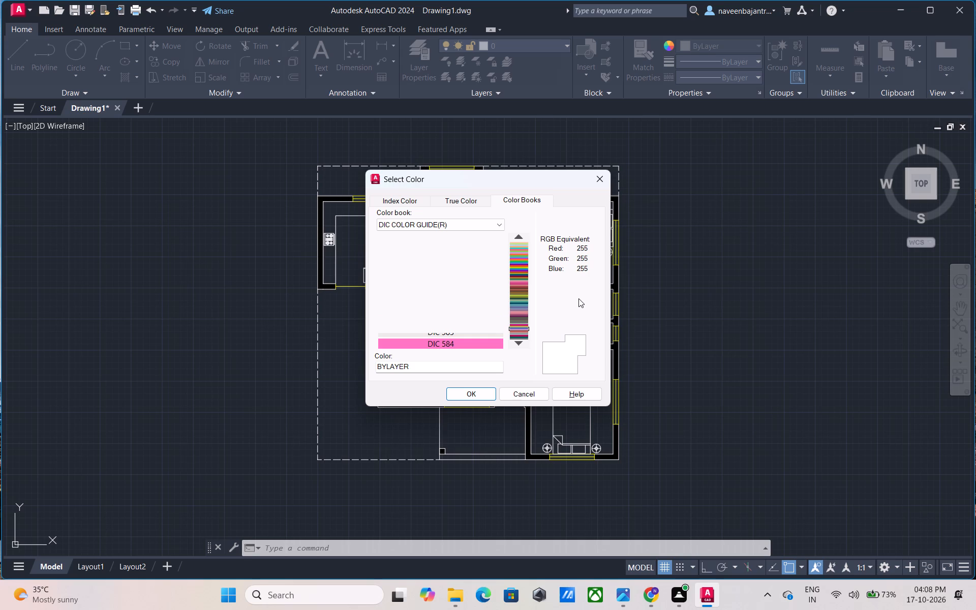
key("Down")
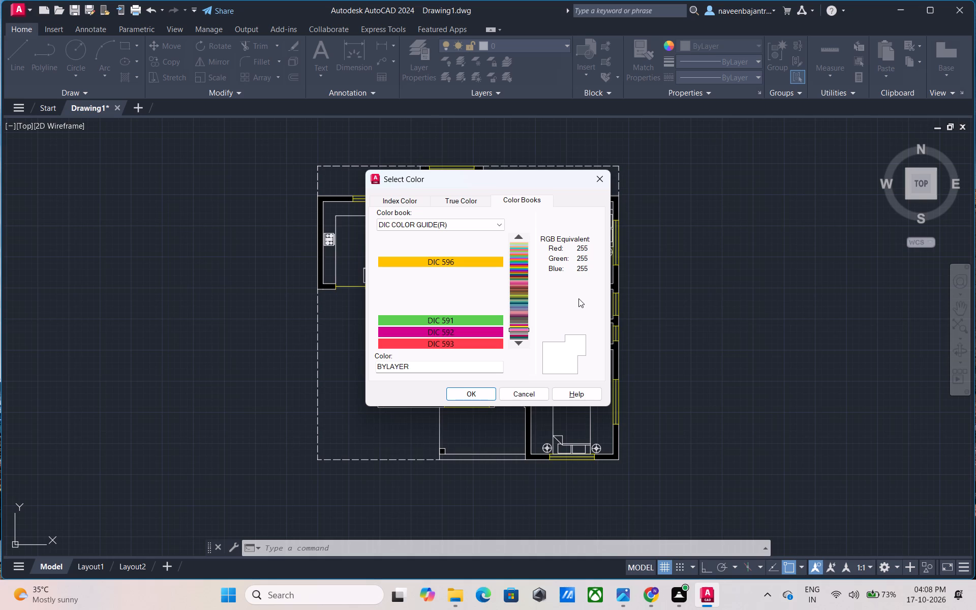
key("Down")
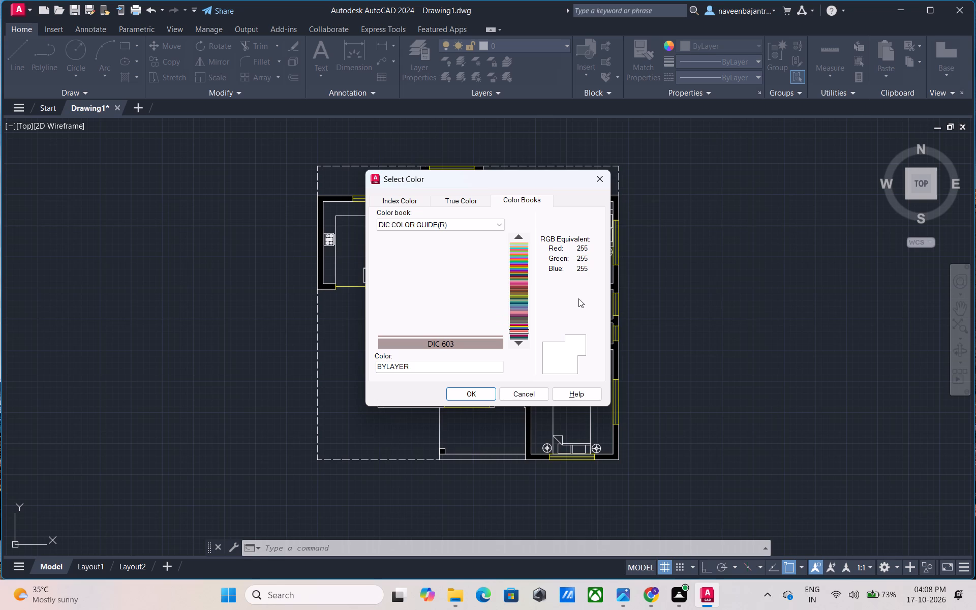
key("Down")
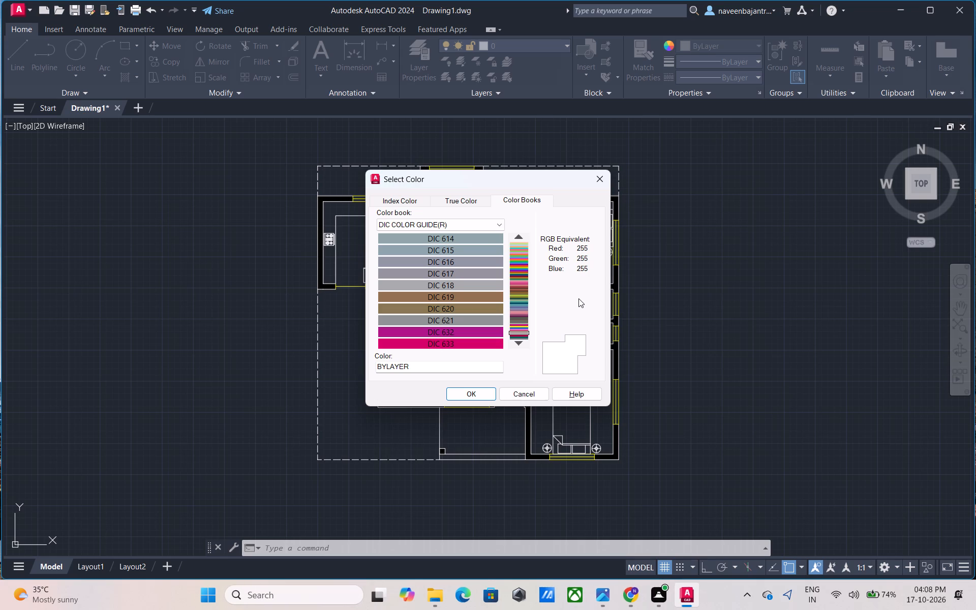
key("Down")
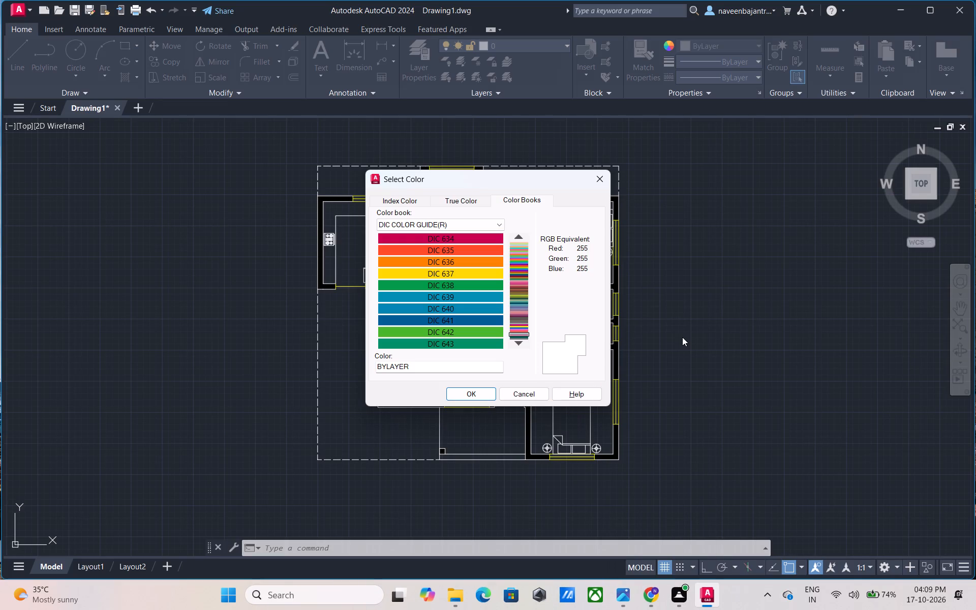
key("Down")
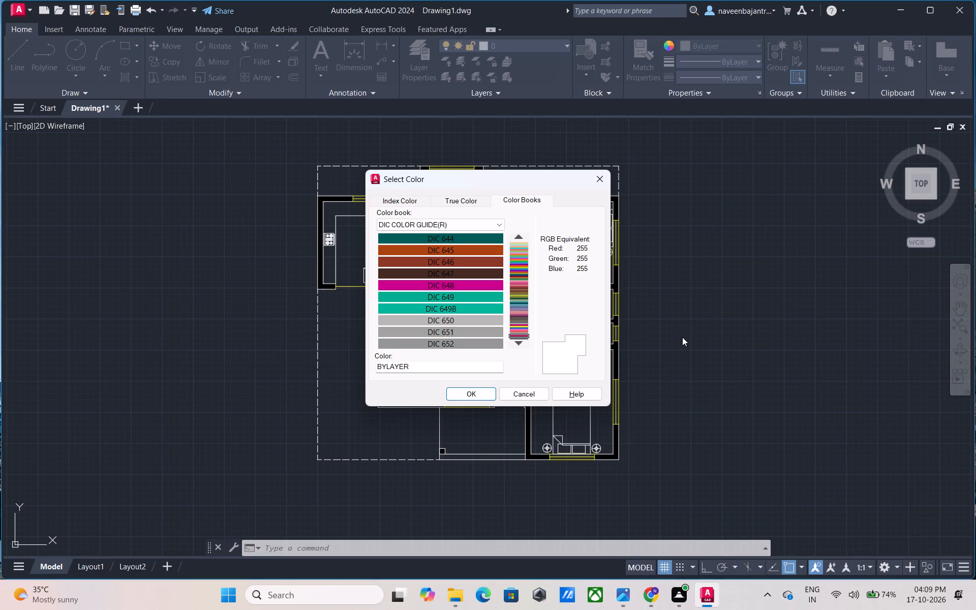
key("Down")
key("Down")
key("Down")
Browse the DIC COLOR GUIDE(R) color book backward from its final swatches at DIC 652 to the pinks and purples around DIC 480.
key("Up")
key("Up")
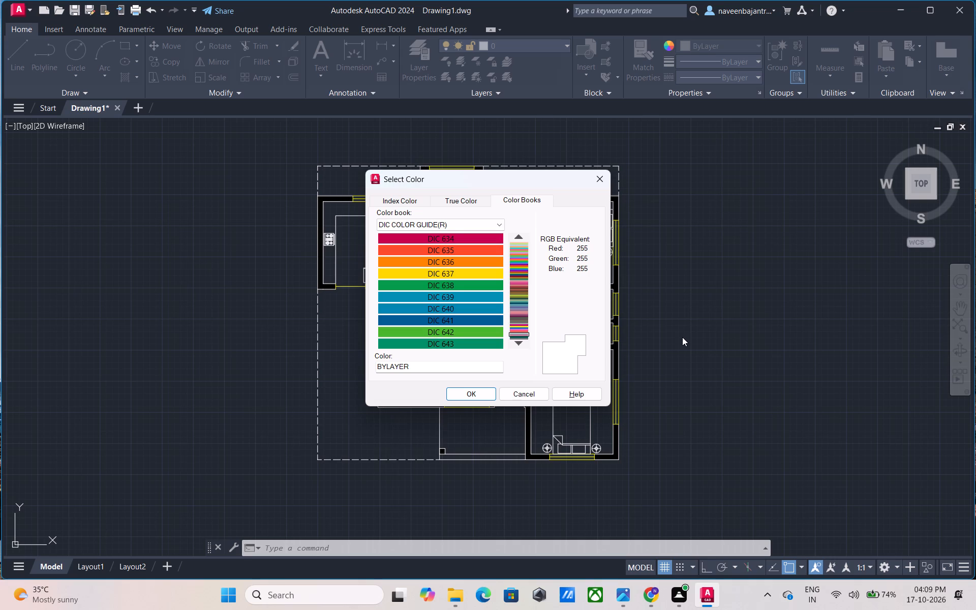
key("Up")
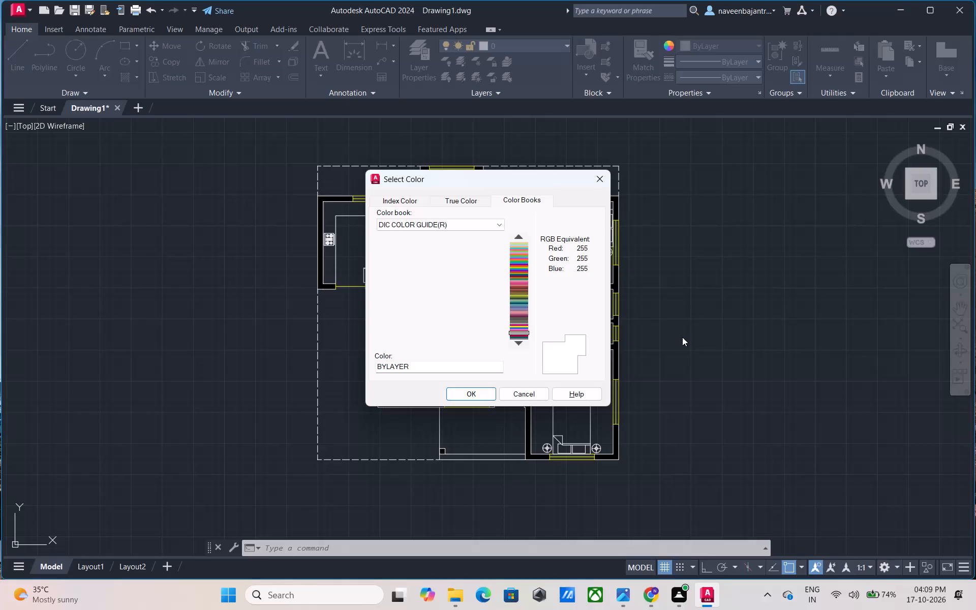
key("Up")
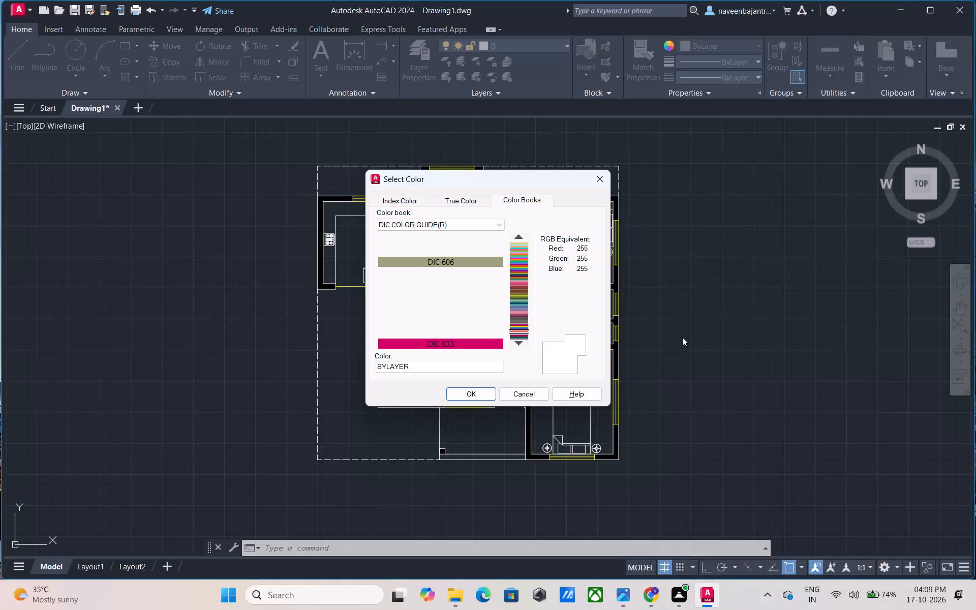
key("Up")
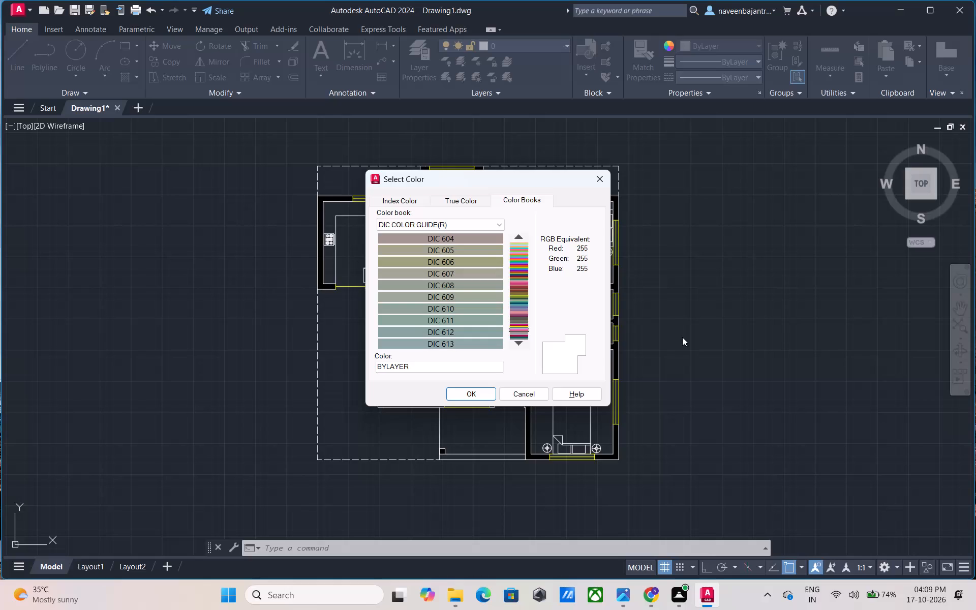
key("Up")
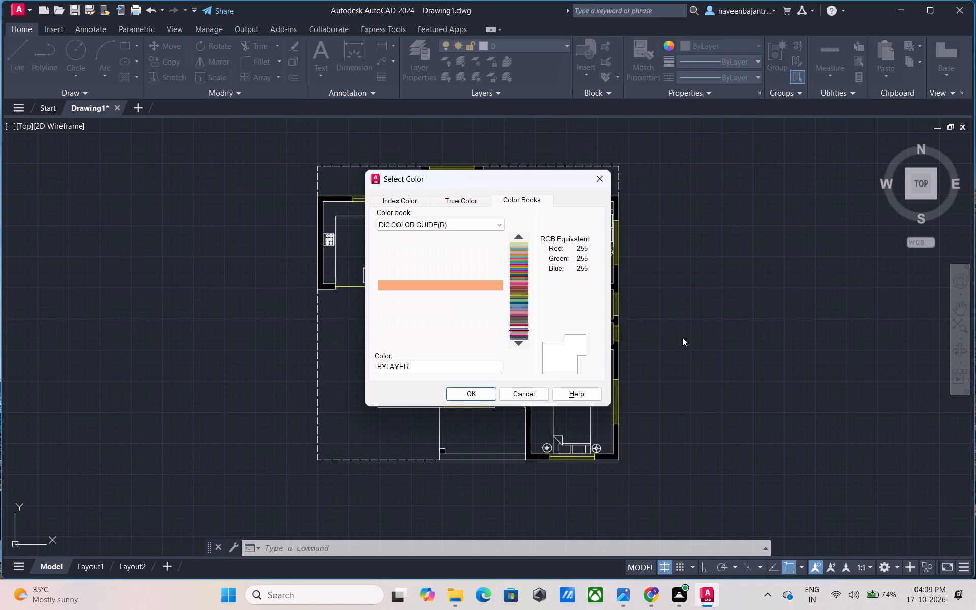
key("Up")
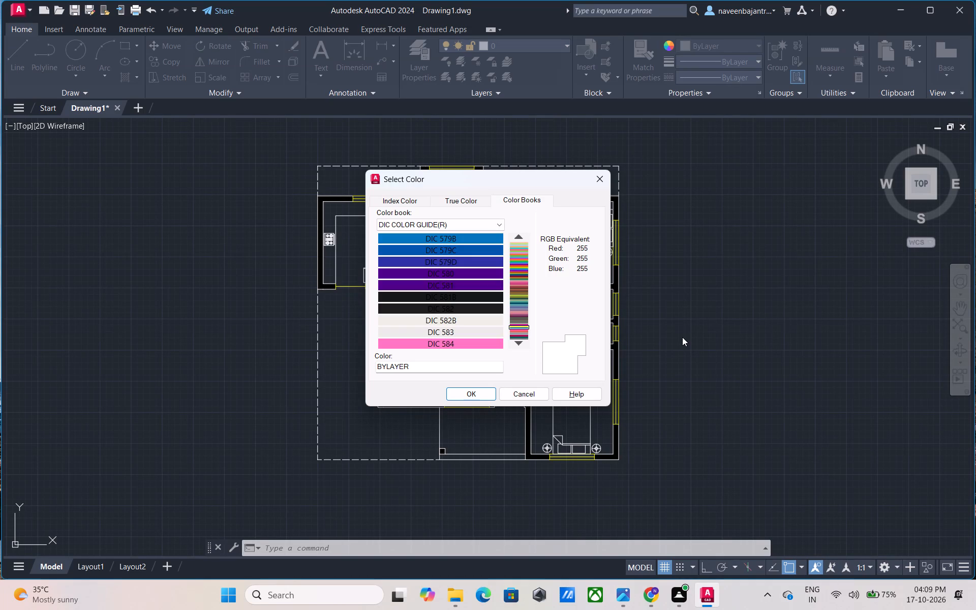
key("Up")
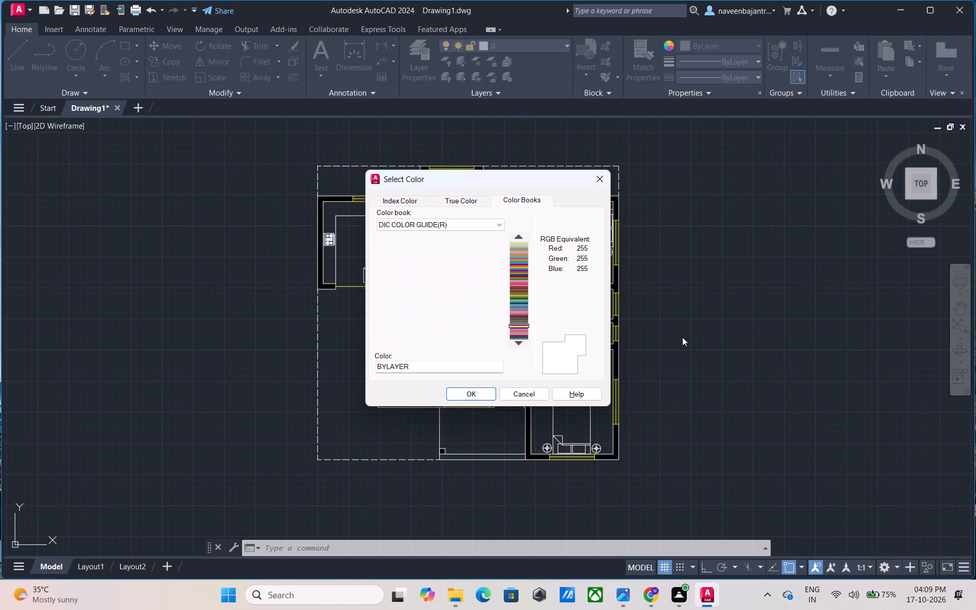
key("Up")
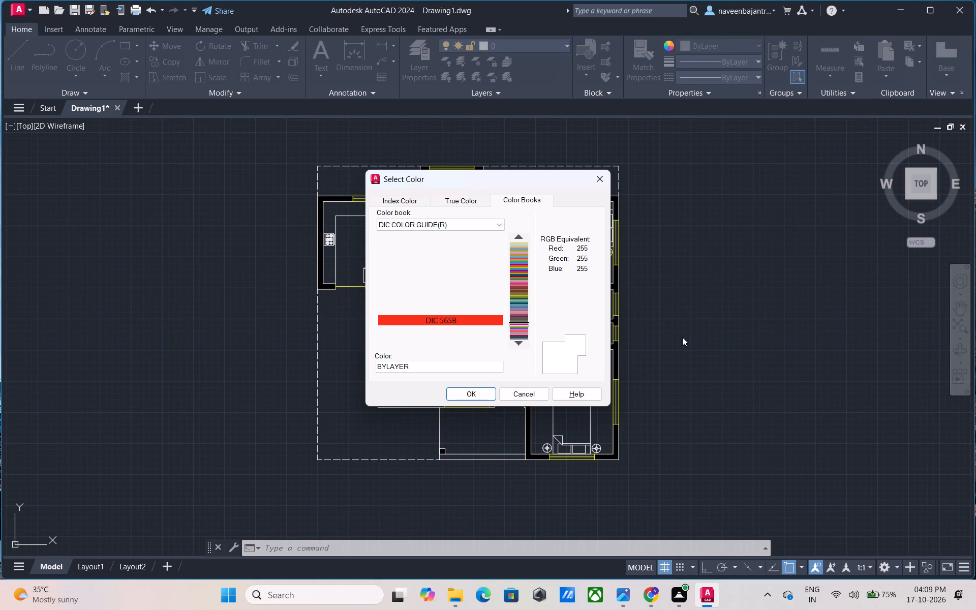
key("Up")
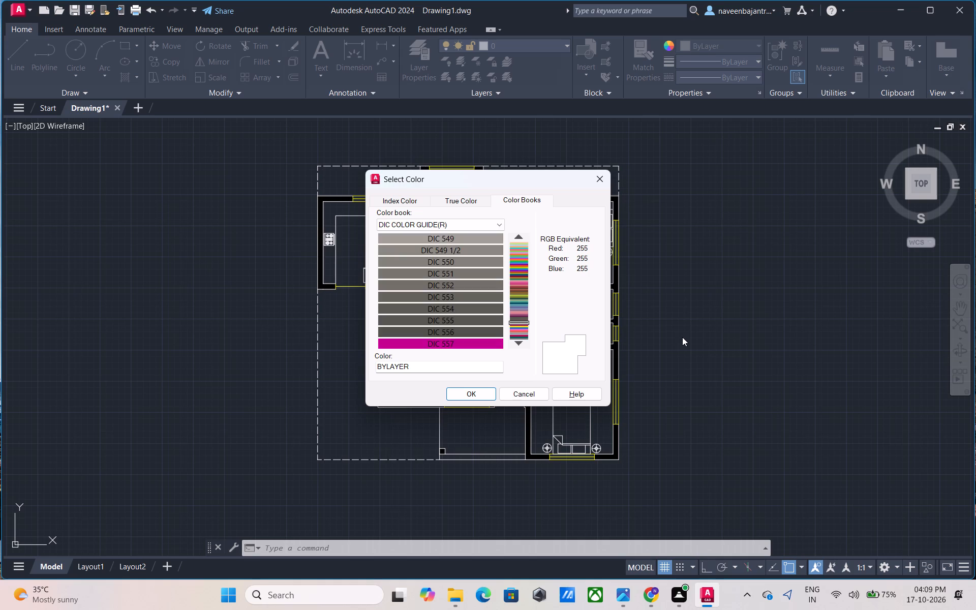
key("Up")
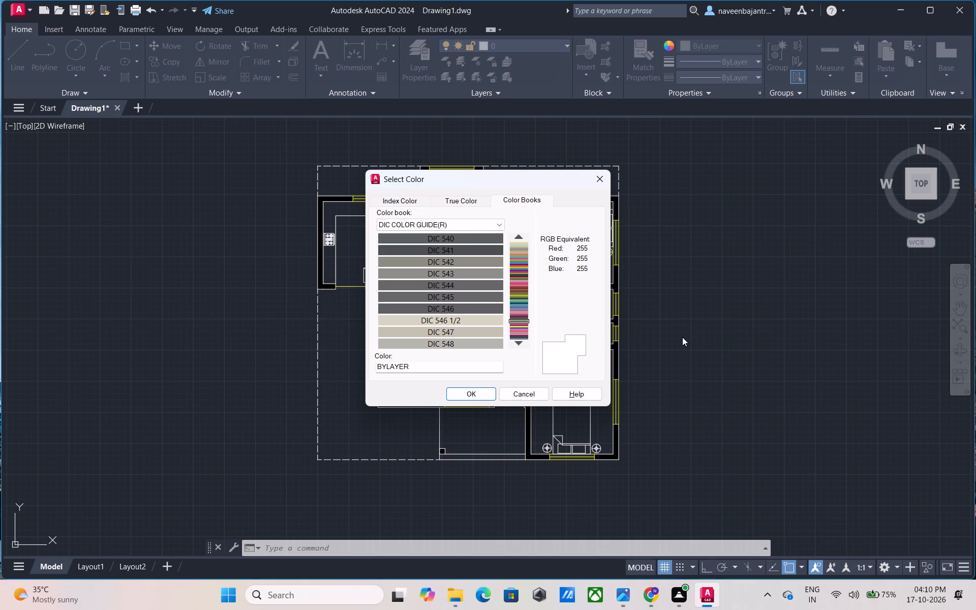
key("Up")
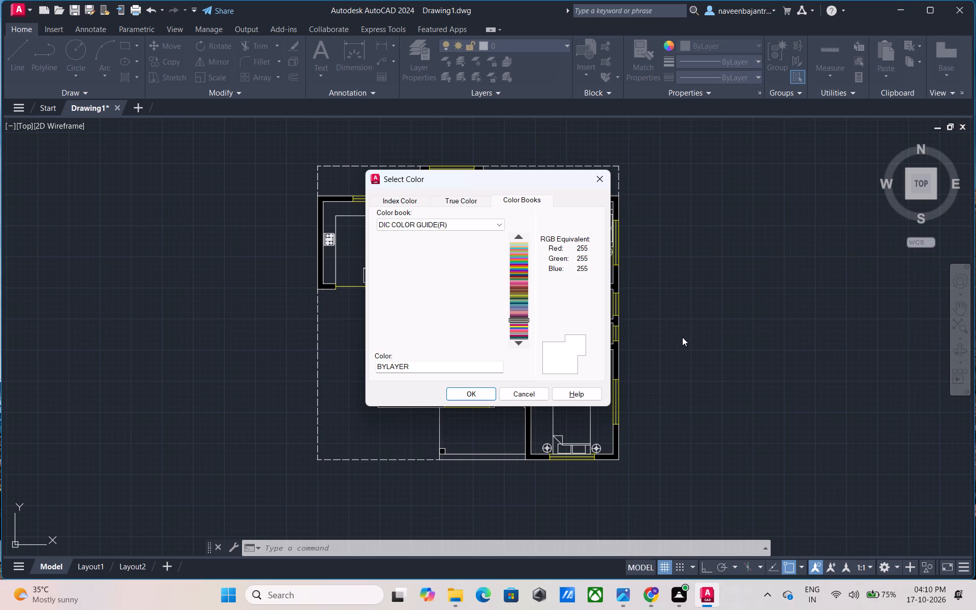
key("Up")
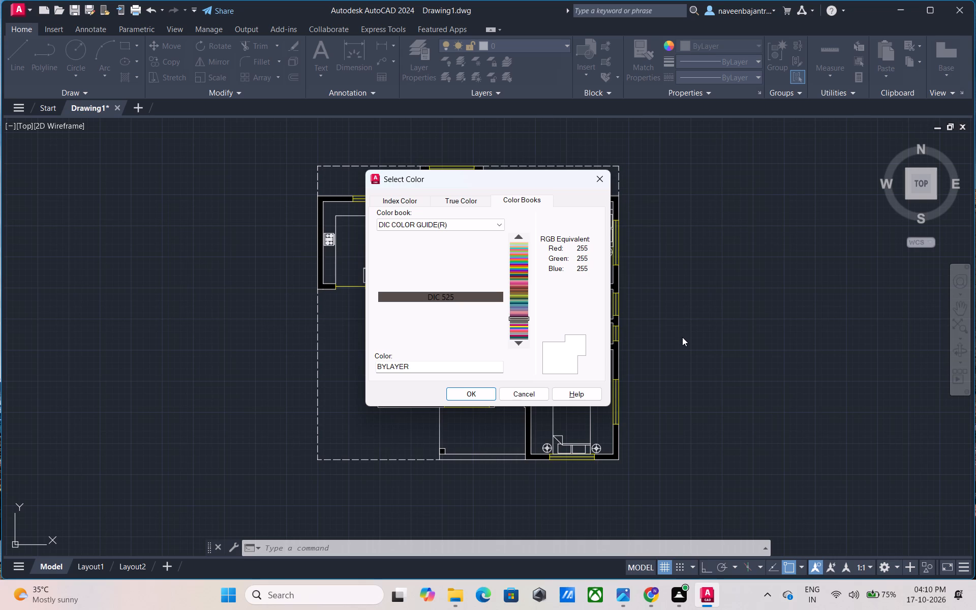
key("Up")
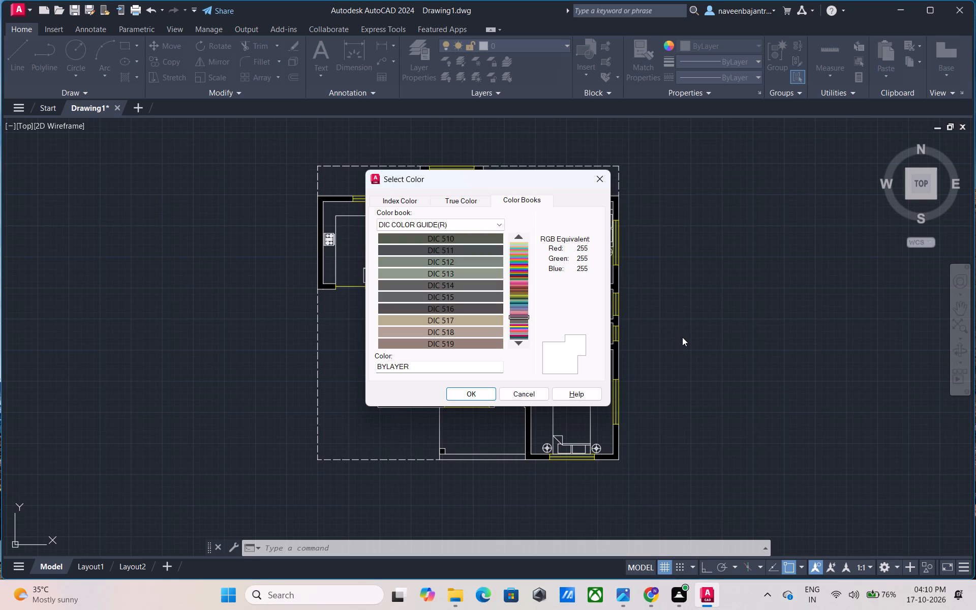
key("Up")
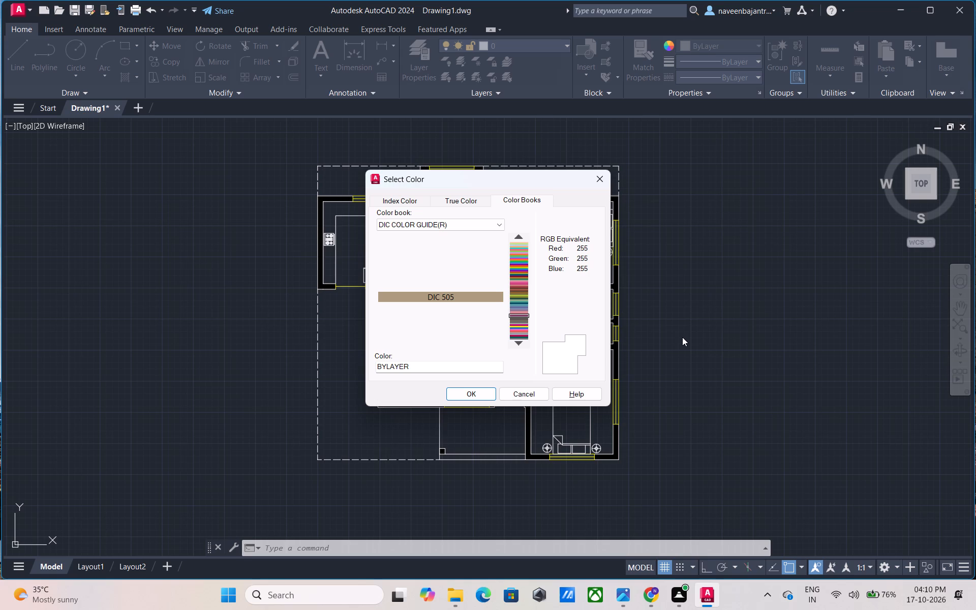
key("Up")
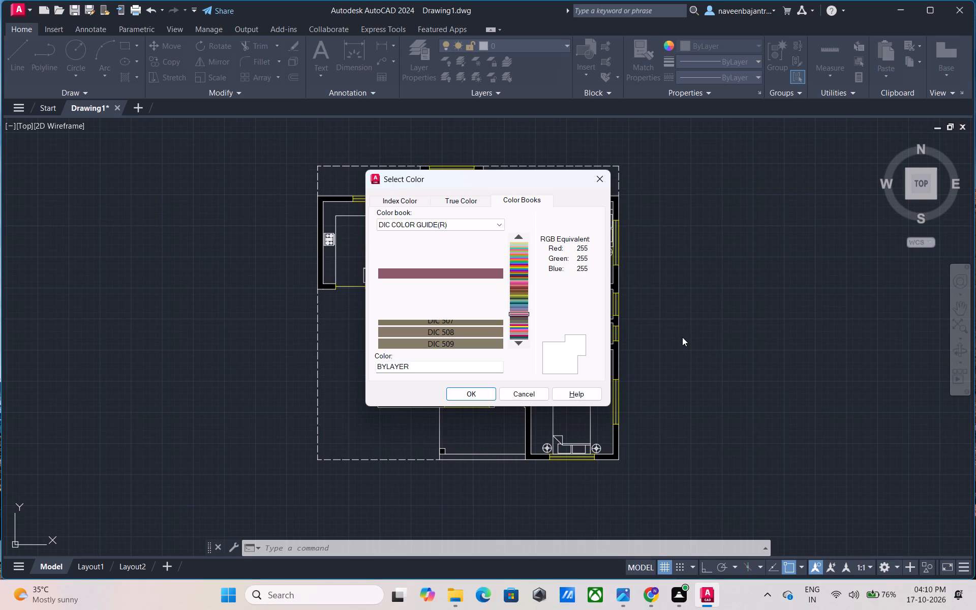
key("Up")
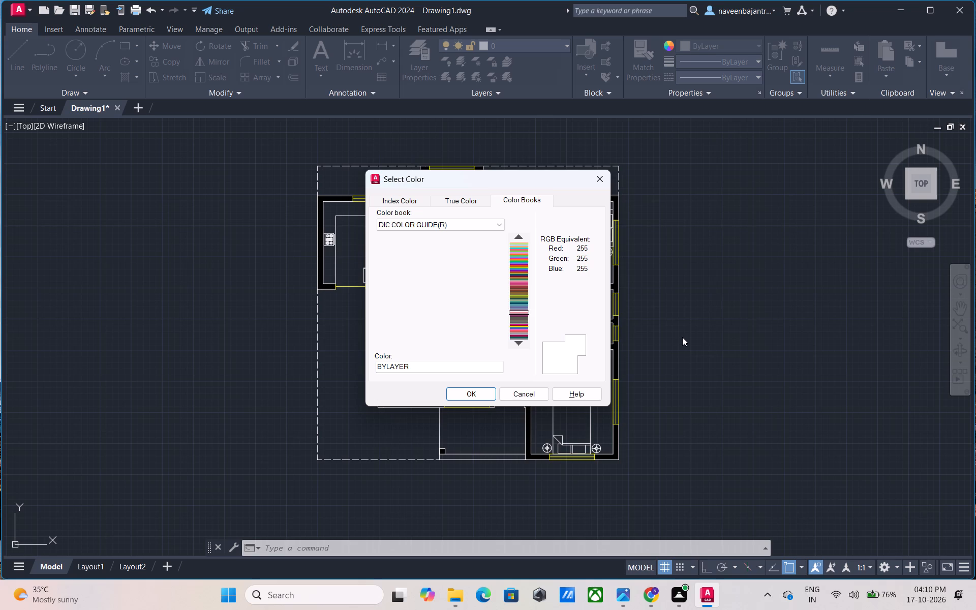
key("Up")
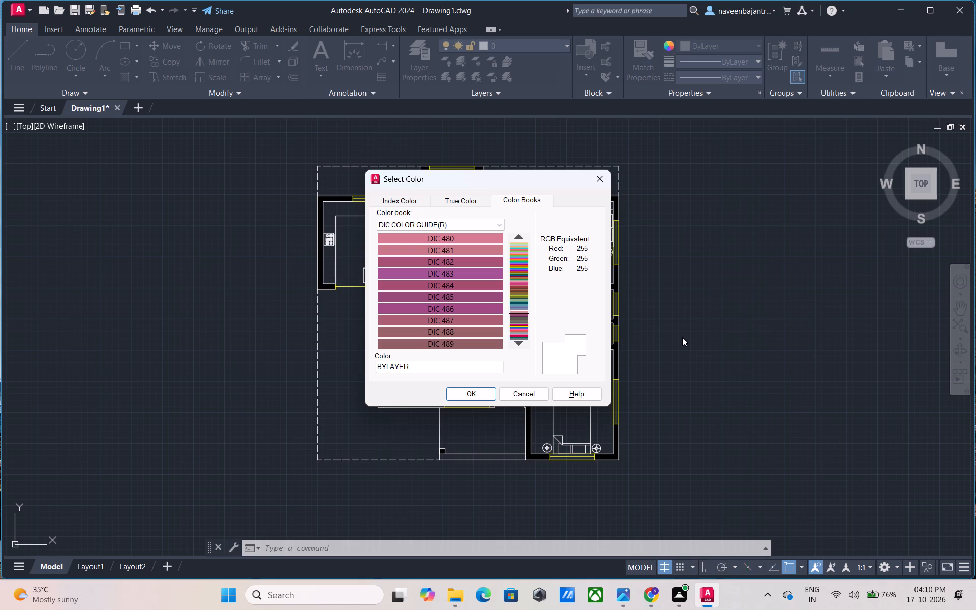
Browse the DIC COLOR GUIDE(R) color book backward from the pinks around DIC 480 to the yellow-greens around DIC 360.
key("Up")
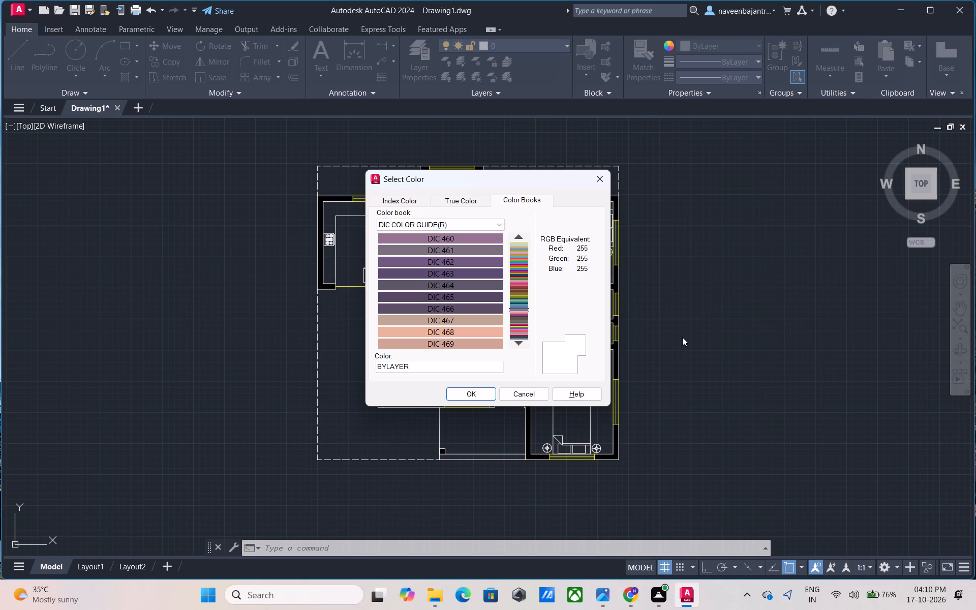
key("Up")
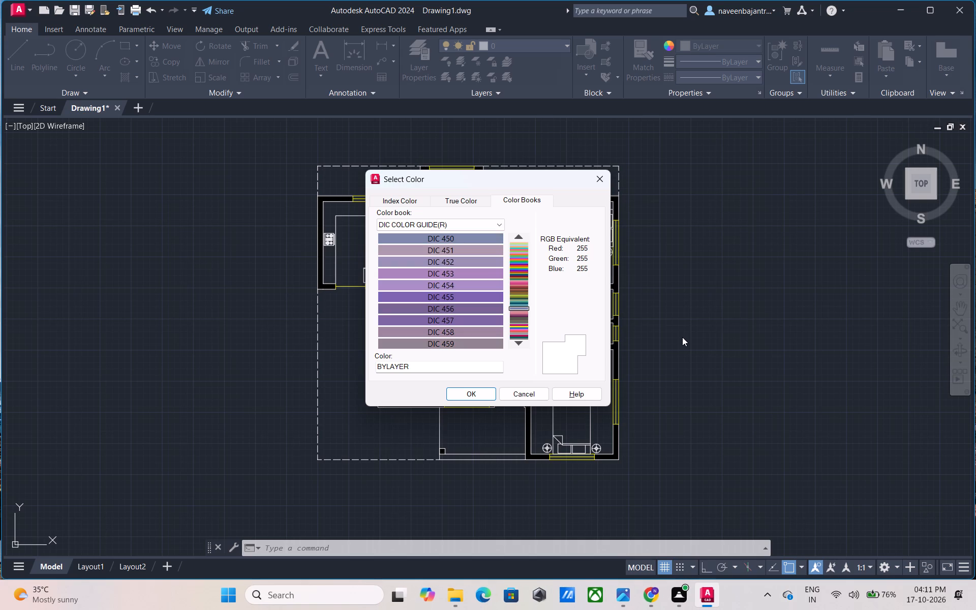
key("Up")
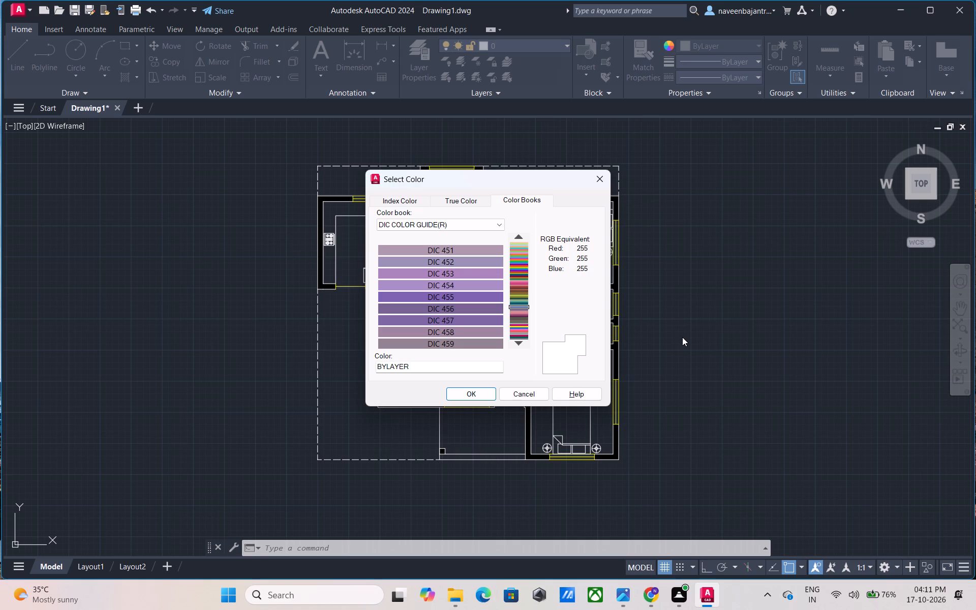
key("Up")
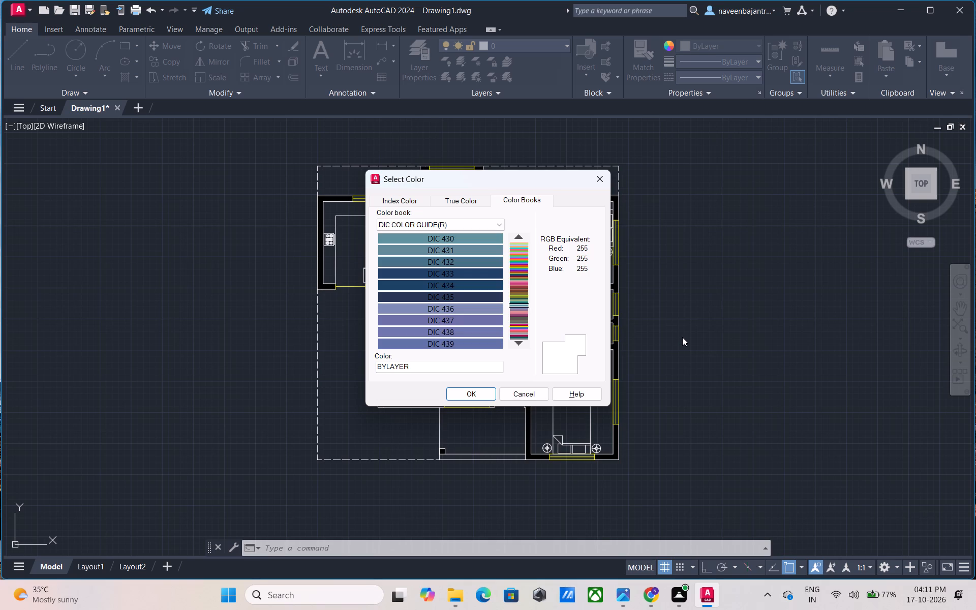
key("Up")
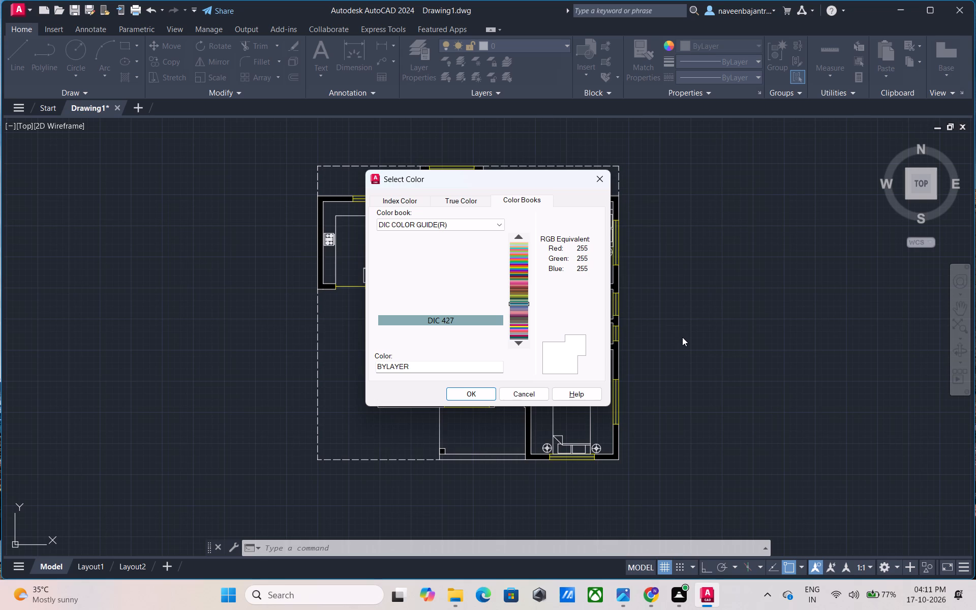
key("Up")
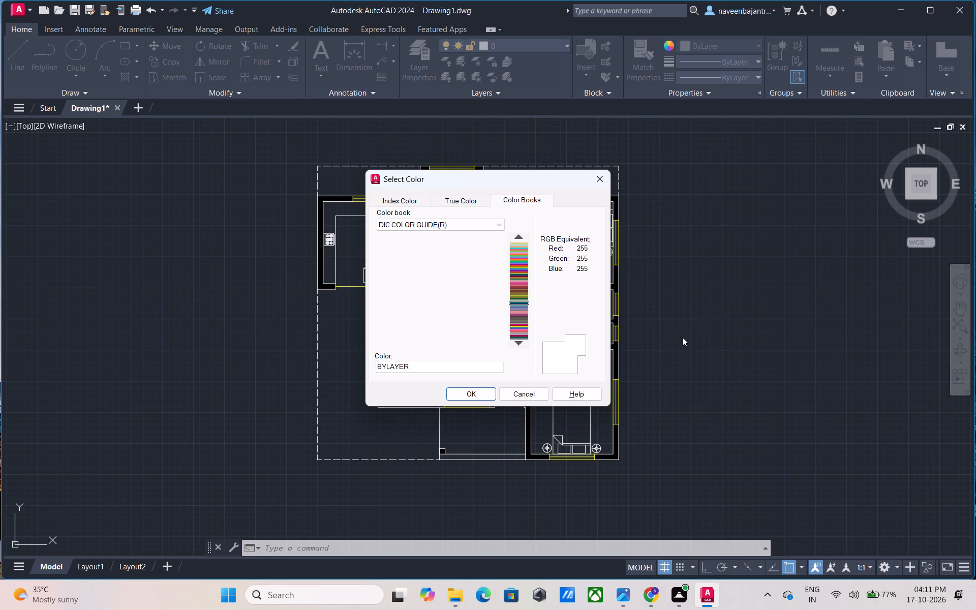
key("Up")
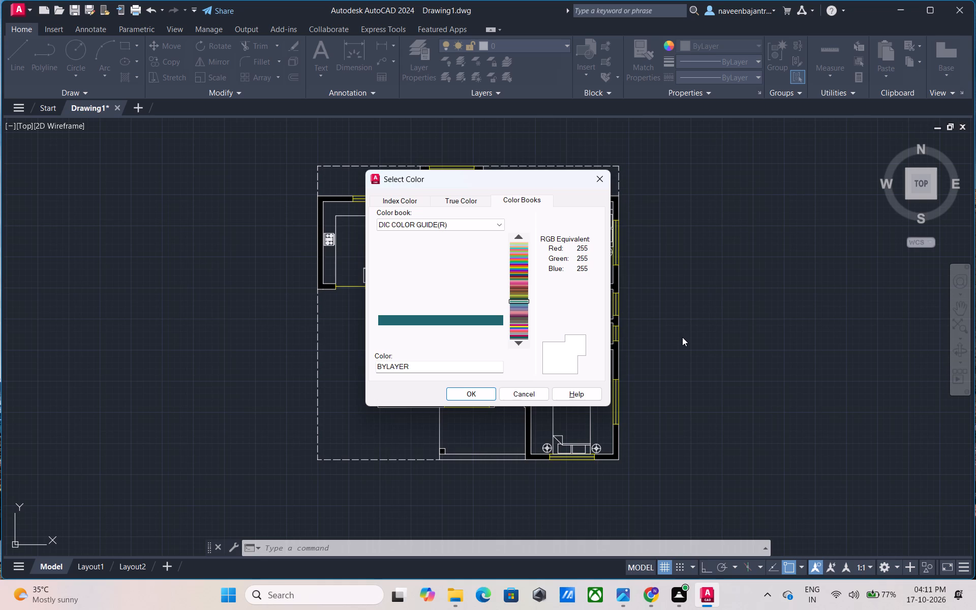
key("Up")
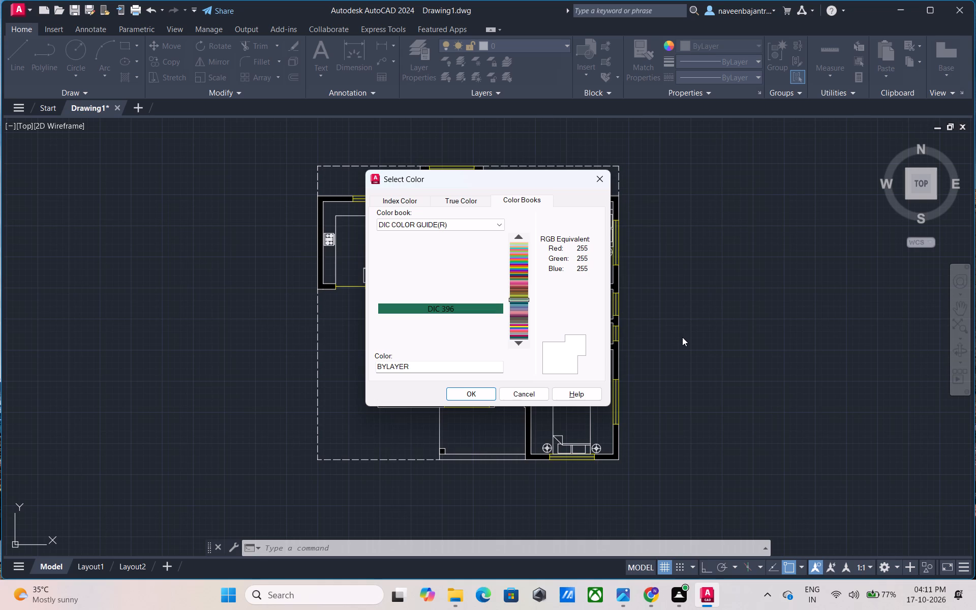
key("Up")
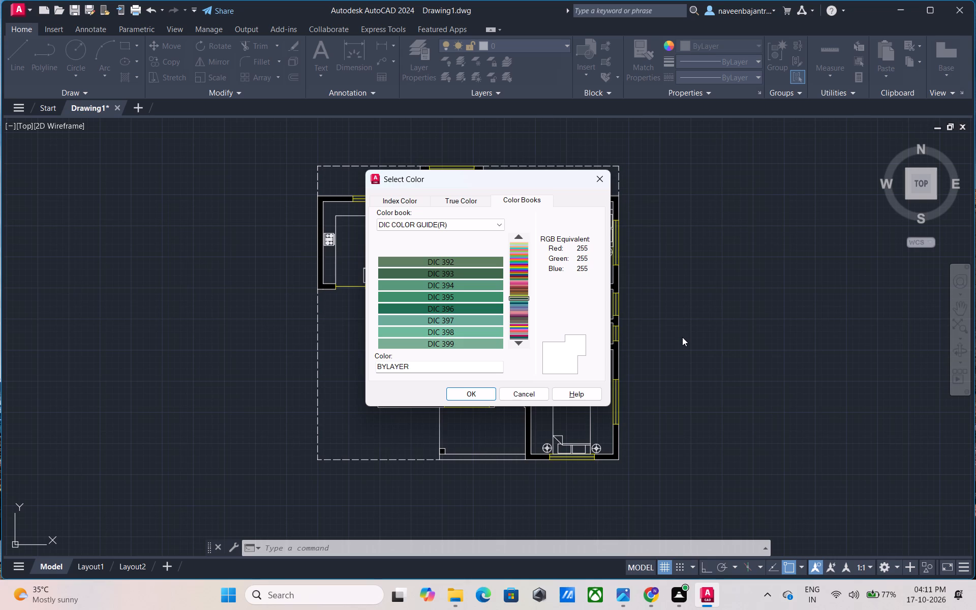
key("Up")
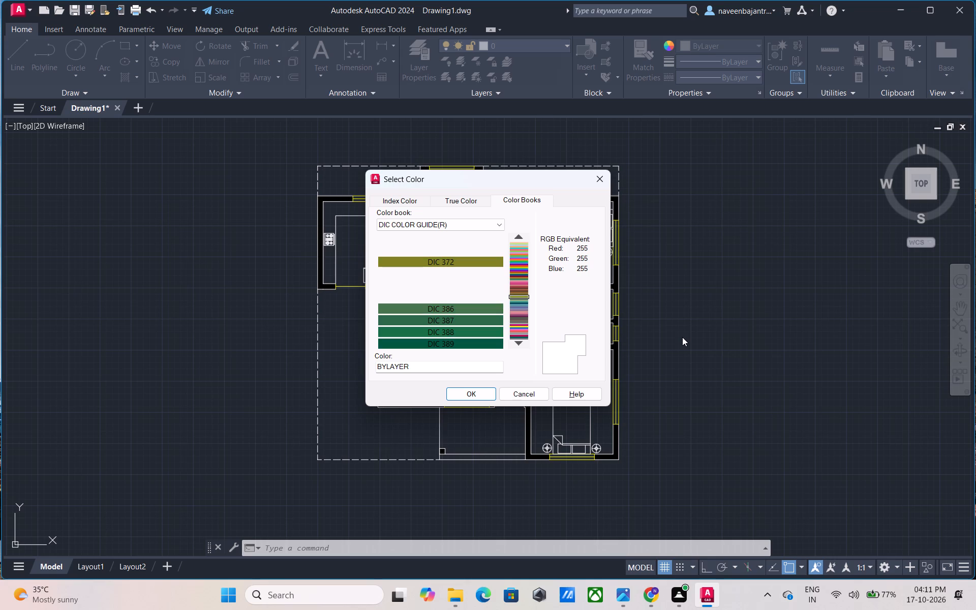
key("Up")
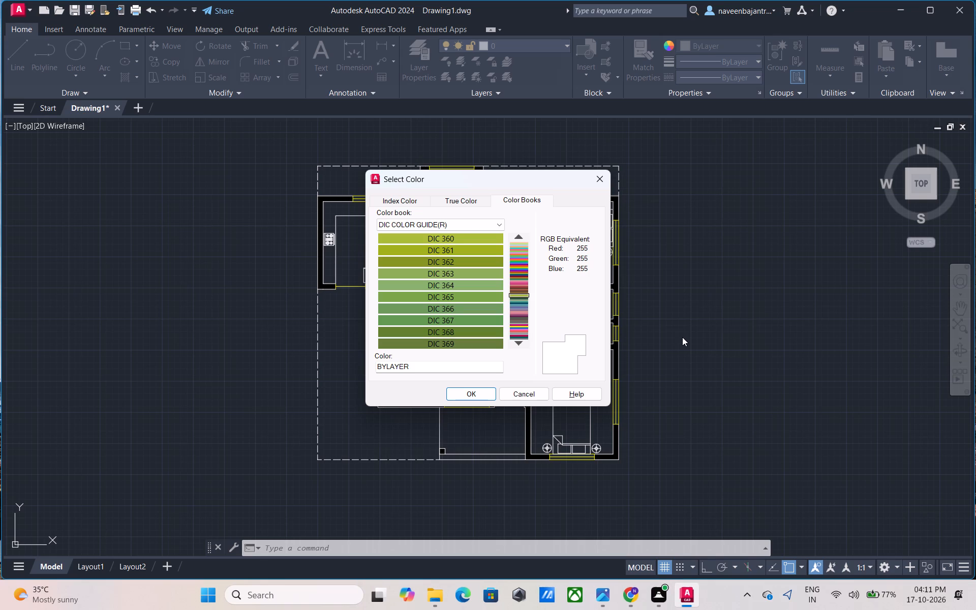
Browse the DIC COLOR GUIDE(R) color book backward from the yellow-greens around DIC 360 to the greens and blues around DIC 250.
key("Up")
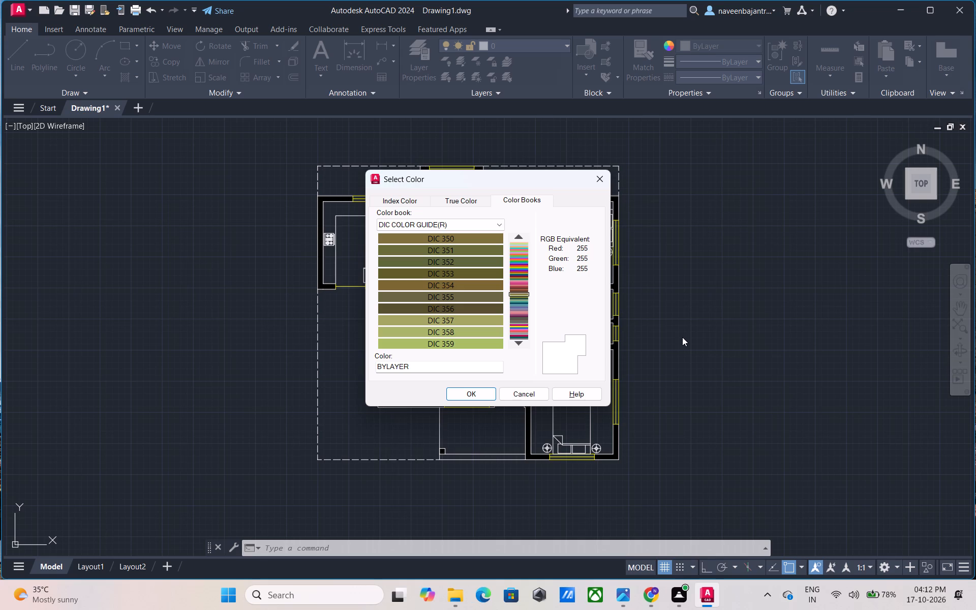
key("Up")
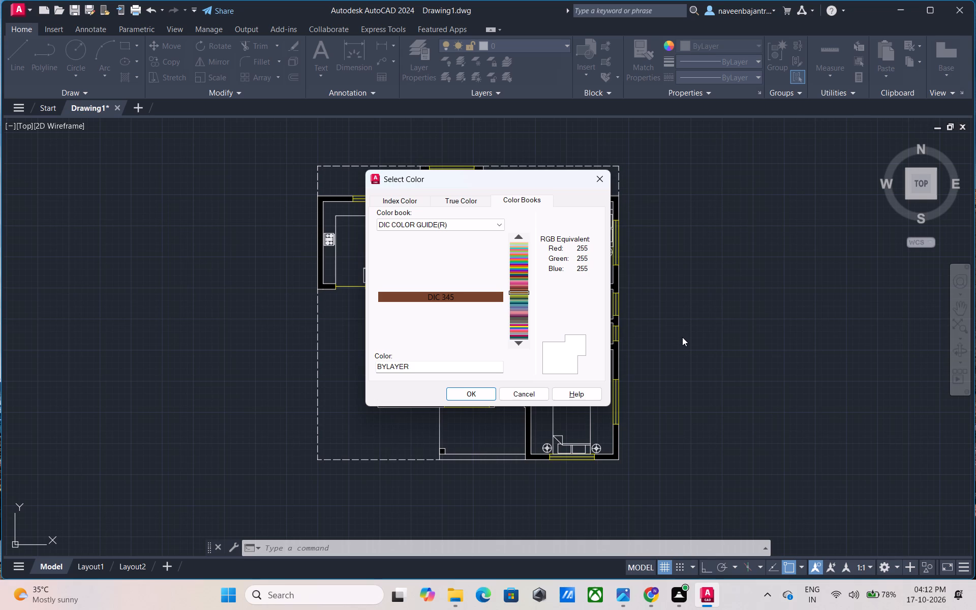
key("Up")
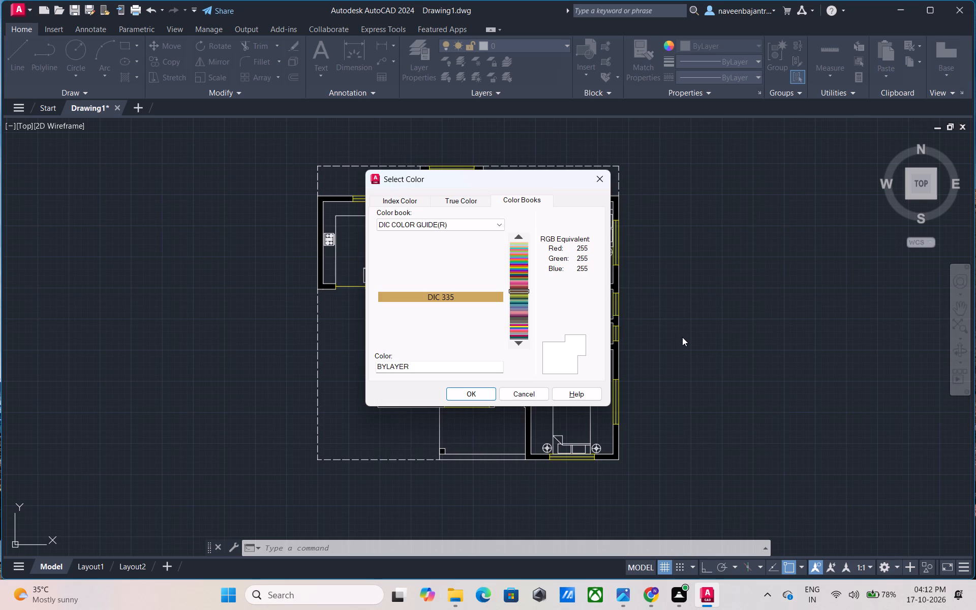
key("Up")
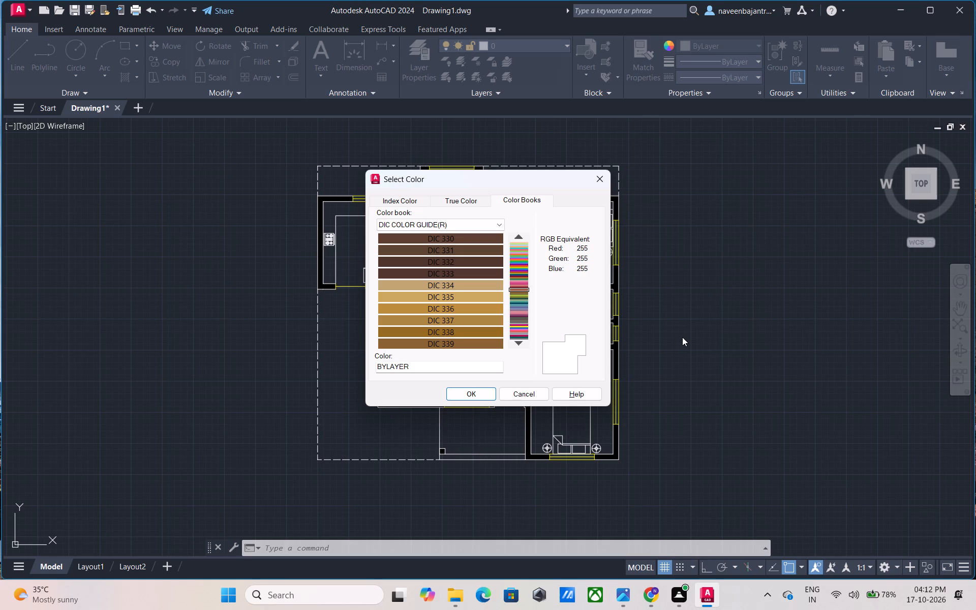
key("Up")
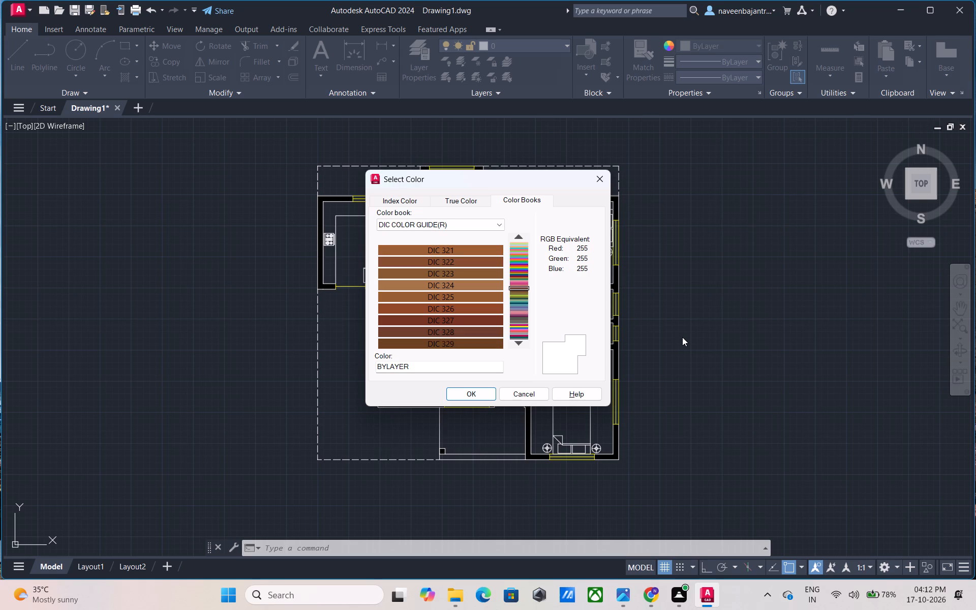
key("Up")
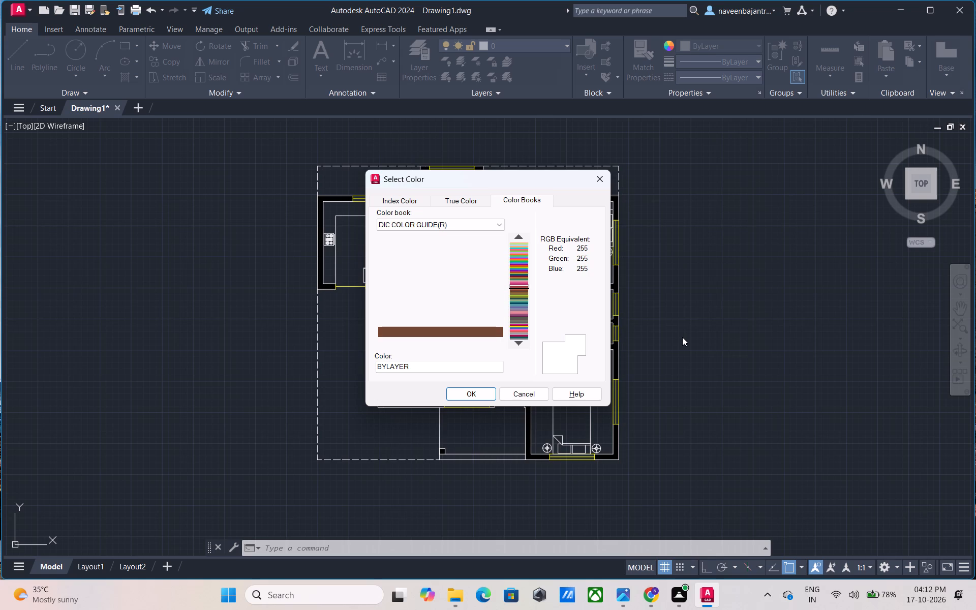
key("Up")
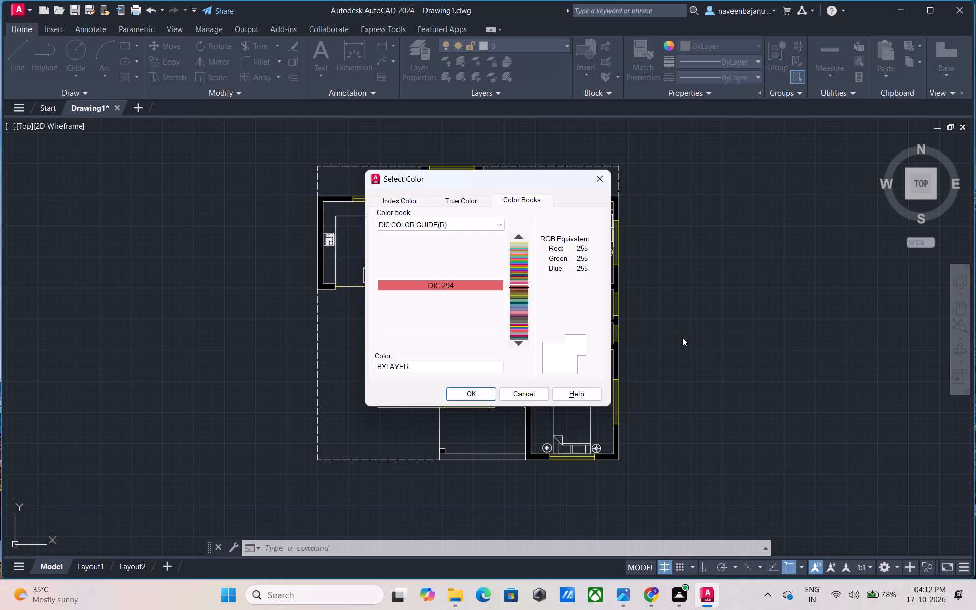
key("Up")
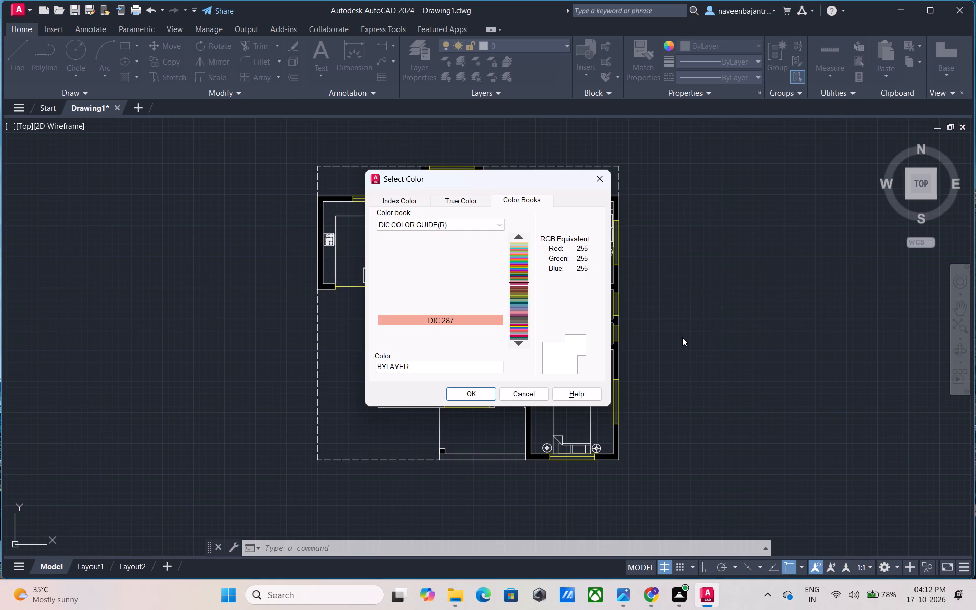
key("Up")
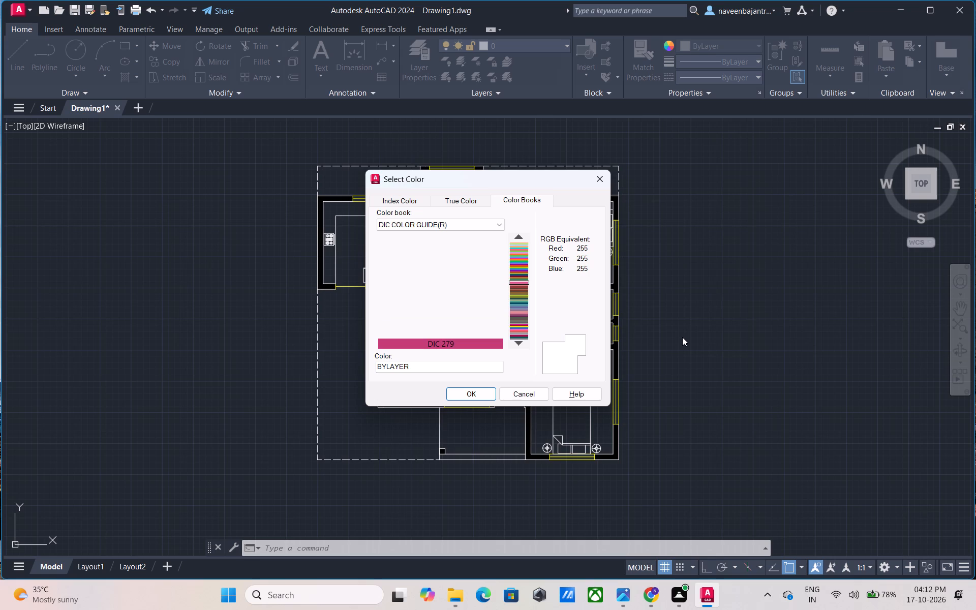
key("Up")
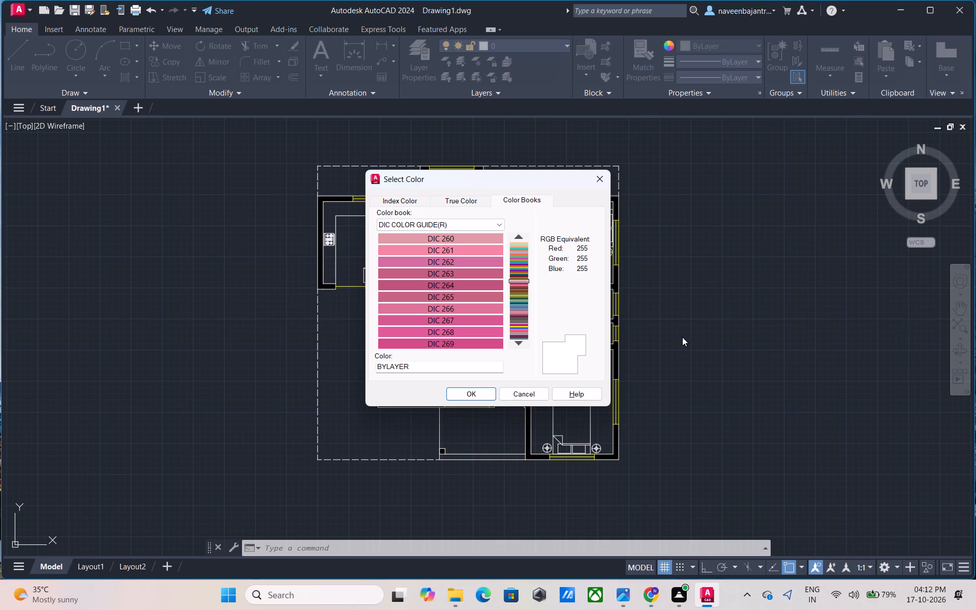
key("Up")
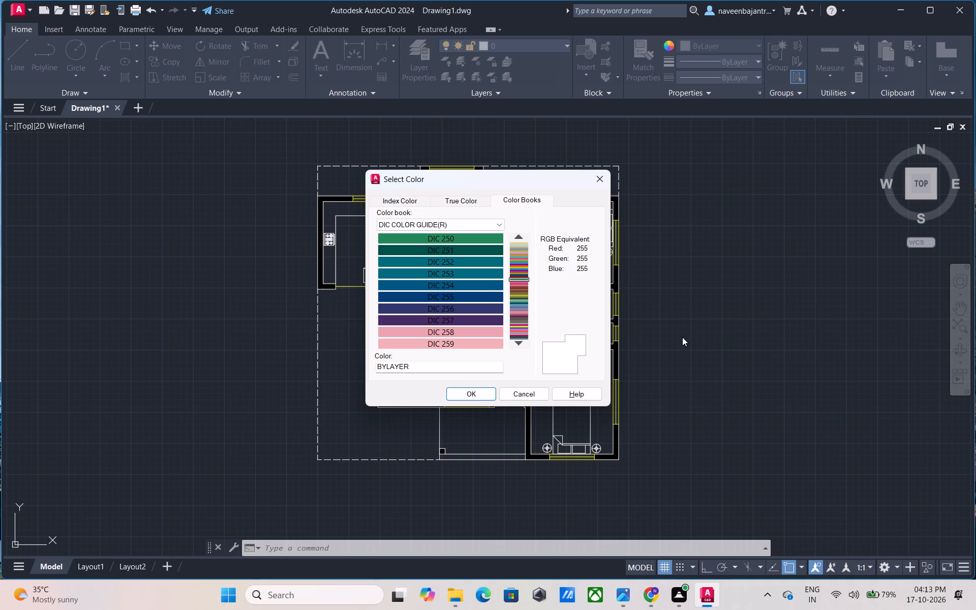
Browse the DIC COLOR GUIDE(R) color book backward from DIC 250 to the magentas around DIC 150B, and dismiss the colour selection without choosing one.
key("Up")
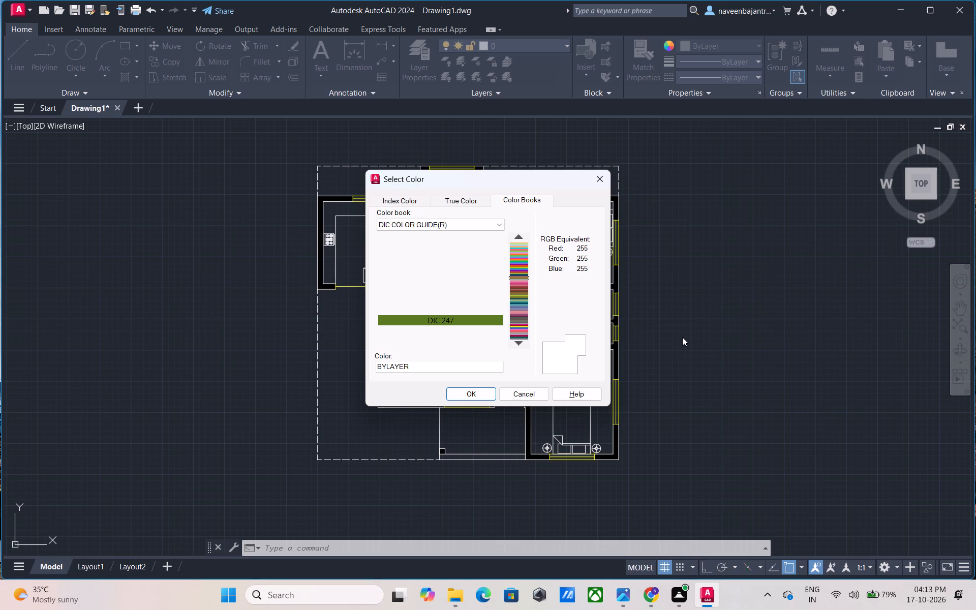
key("Up")
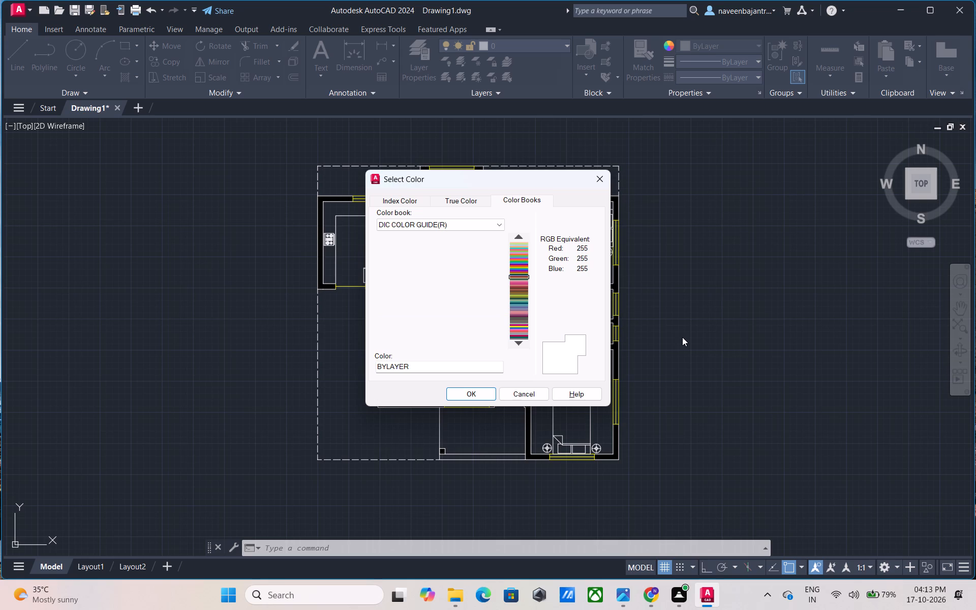
key("Up")
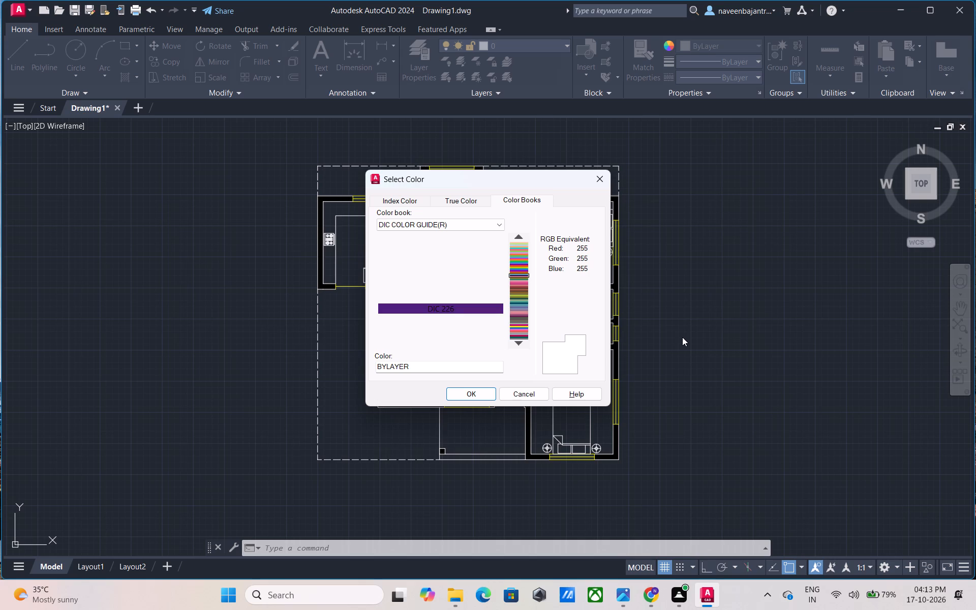
key("Up")
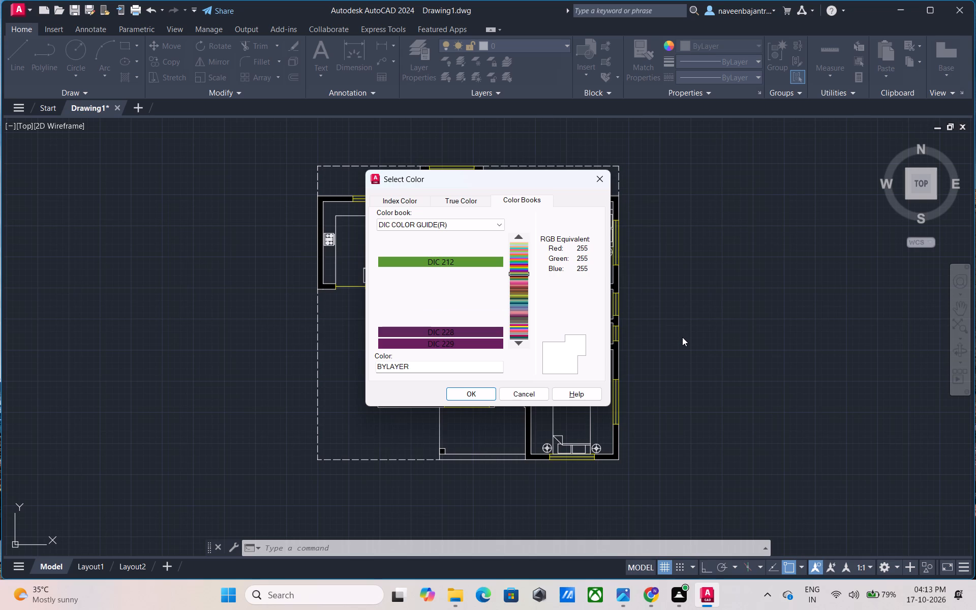
key("Up")
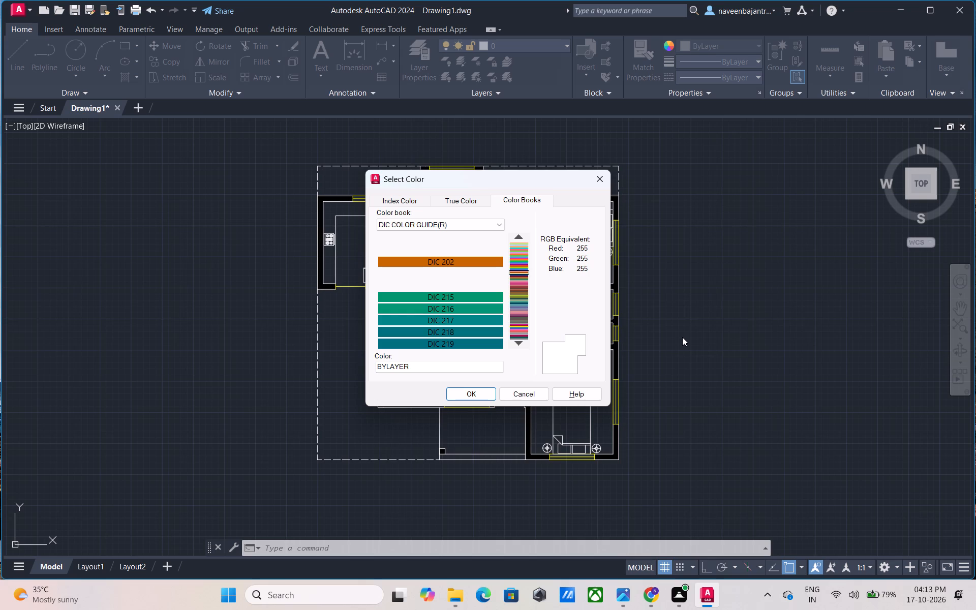
key("Up")
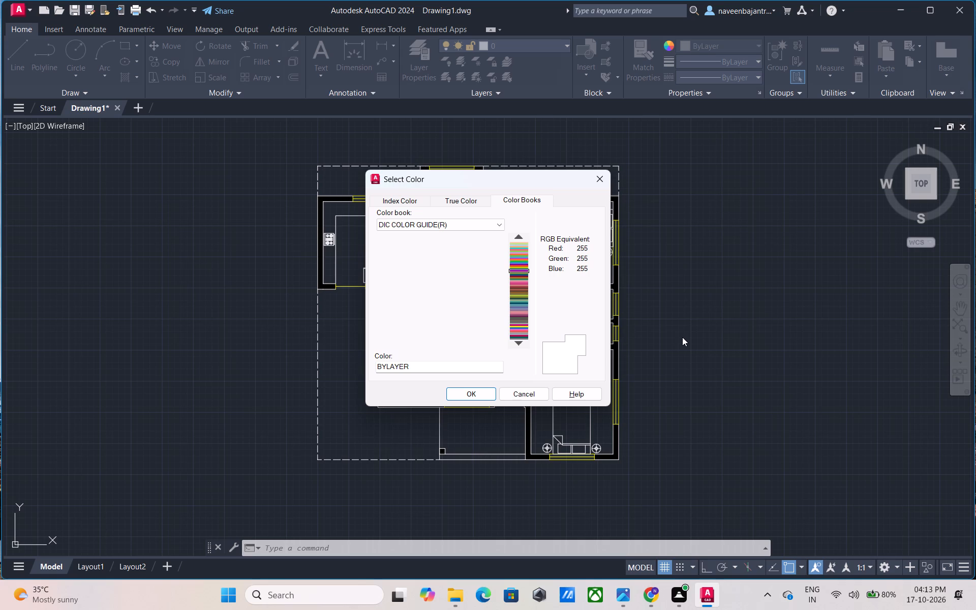
key("Up")
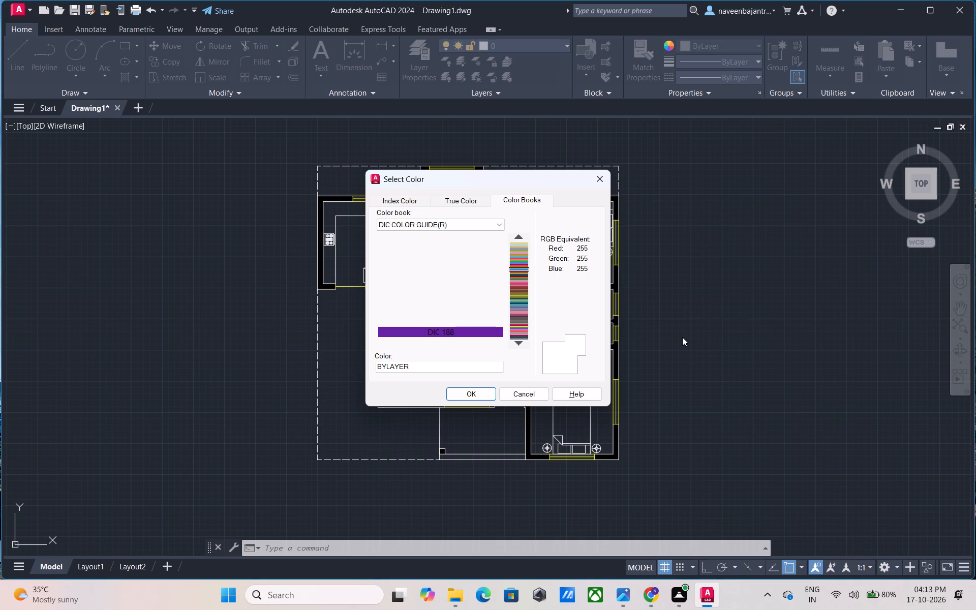
key("Up")
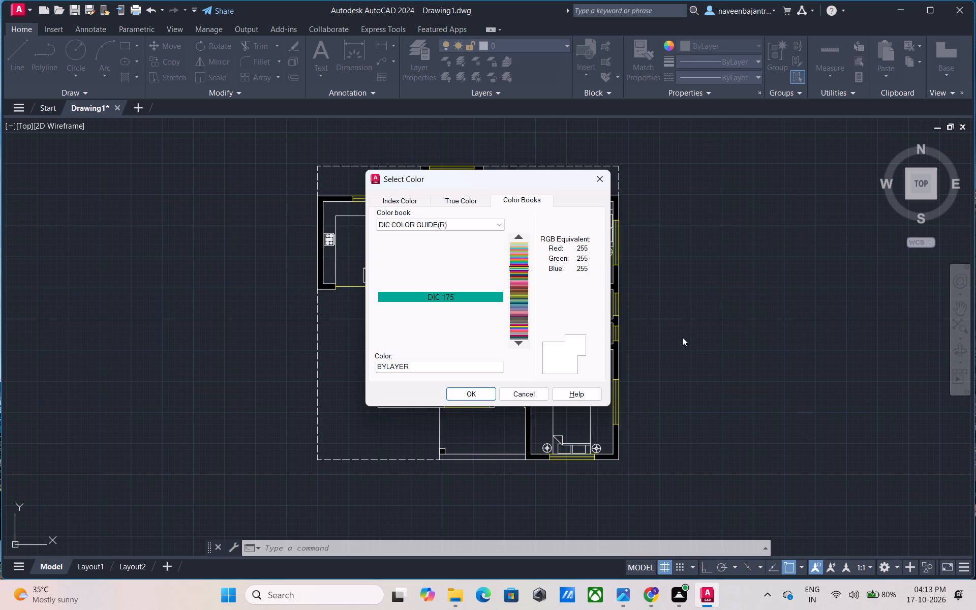
key("Up")
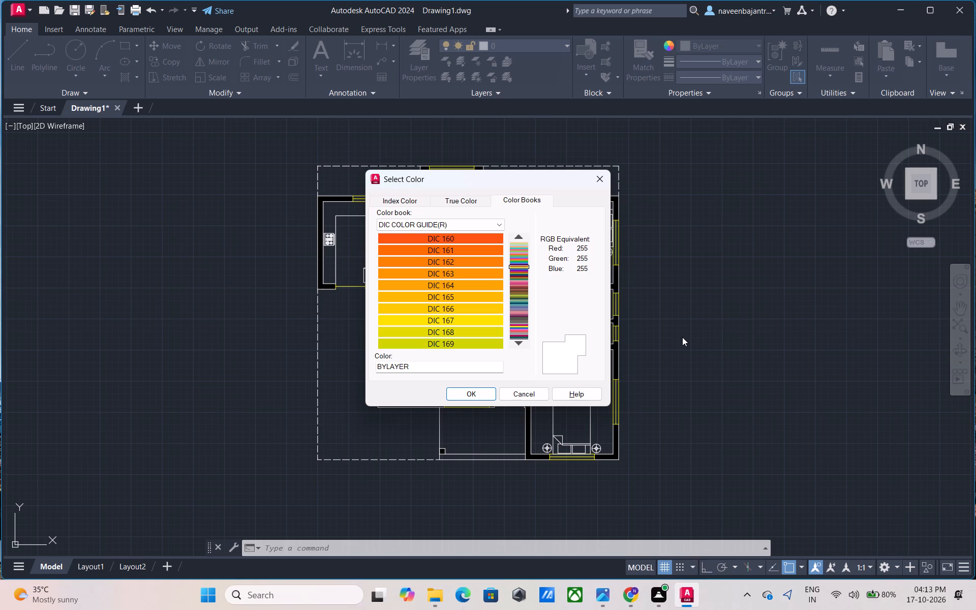
key("Up")
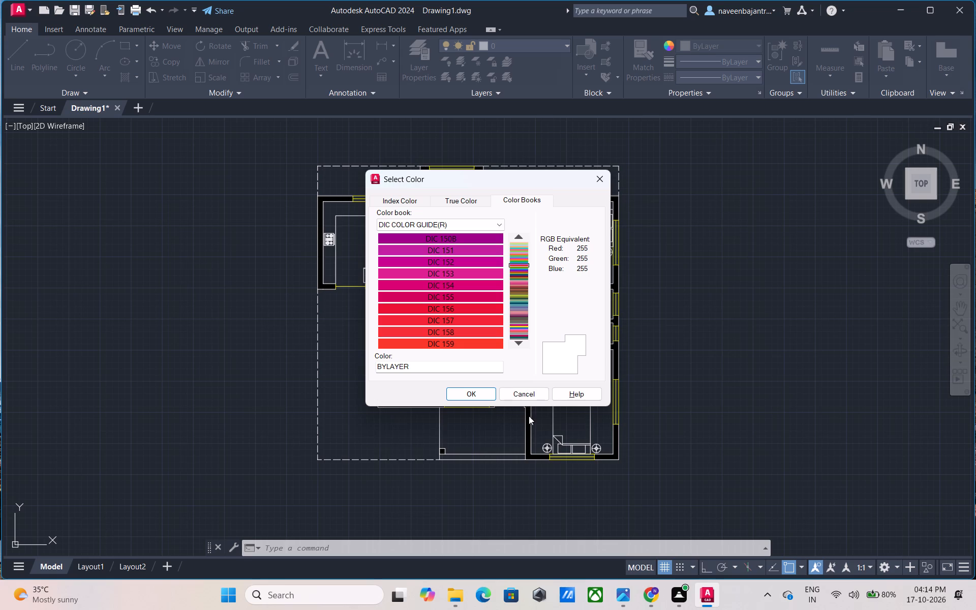
left_click(529, 397)
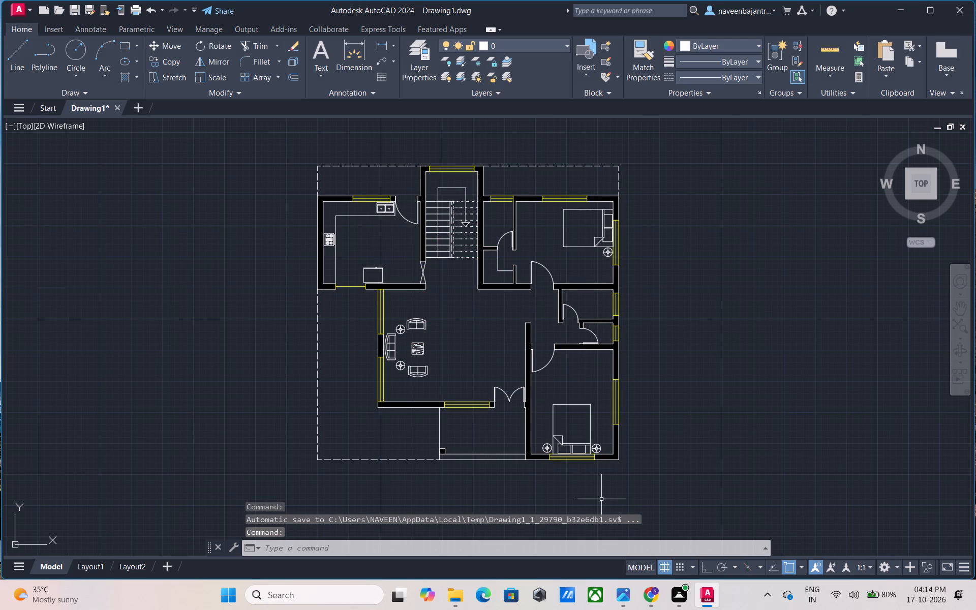
Add a multiline text label in the kitchen with 7" text height, reading KITCHEN with 13'0"x11'0" on the second line.
left_click(329, 56)
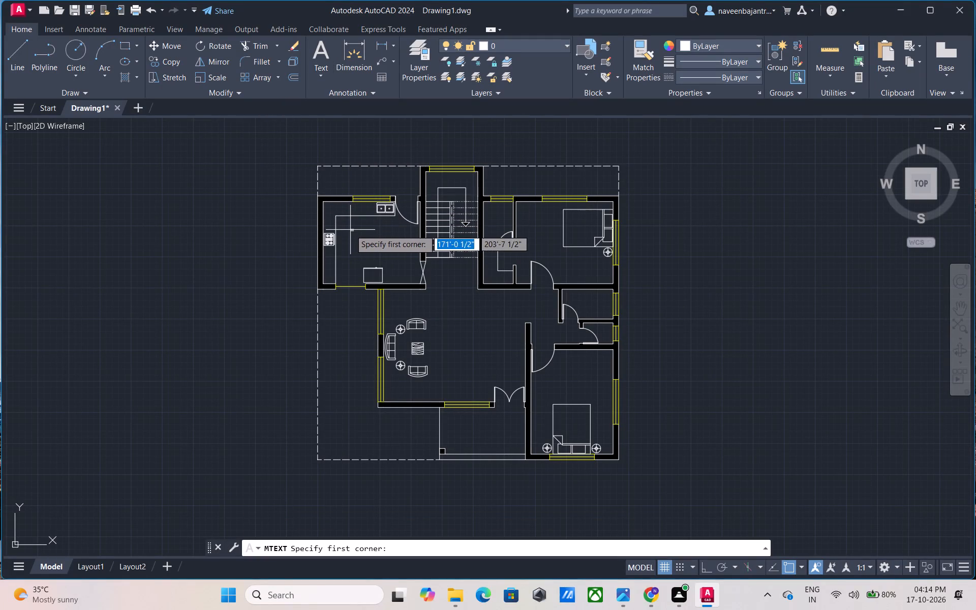
left_click(343, 227)
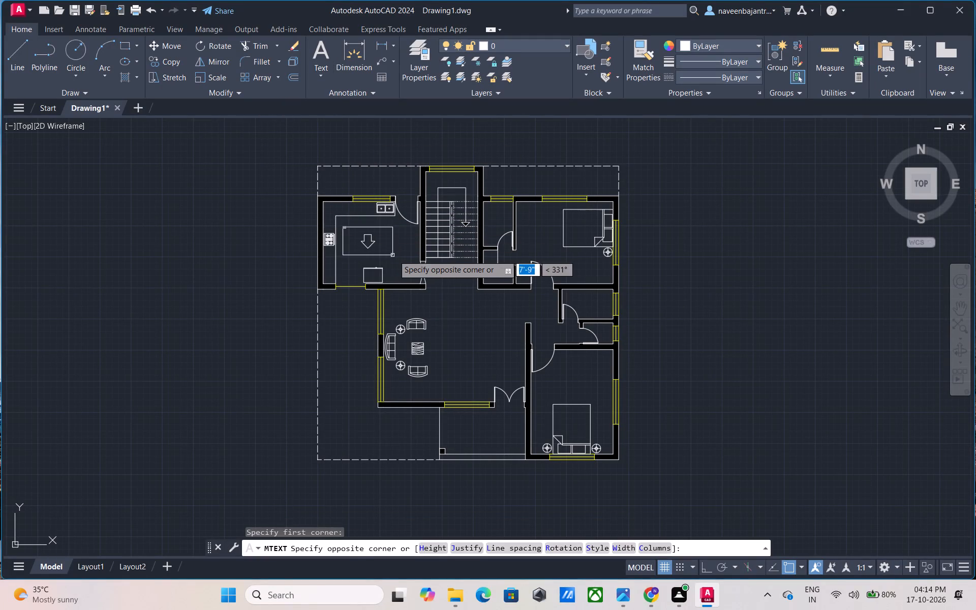
left_click(406, 255)
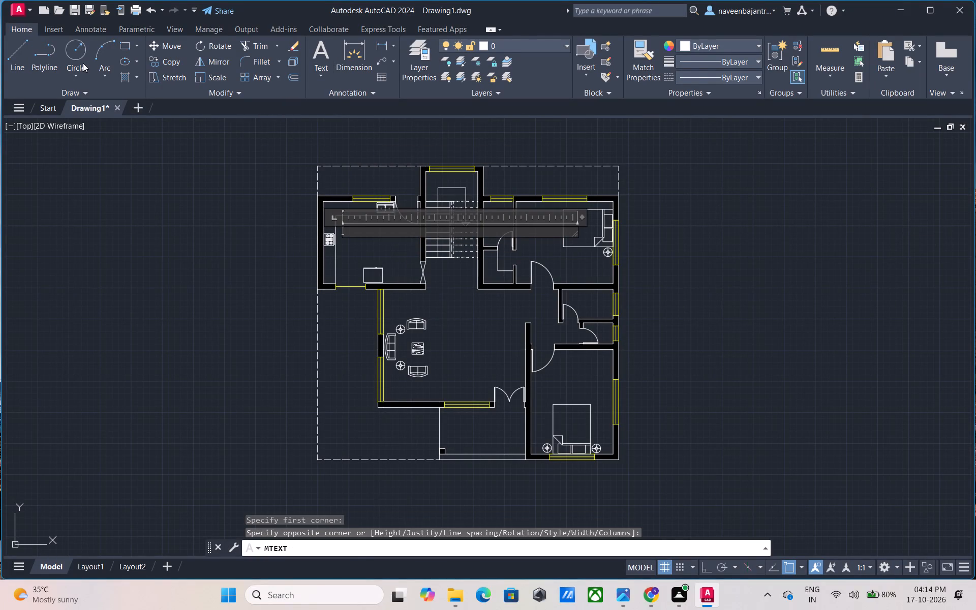
left_click(147, 62)
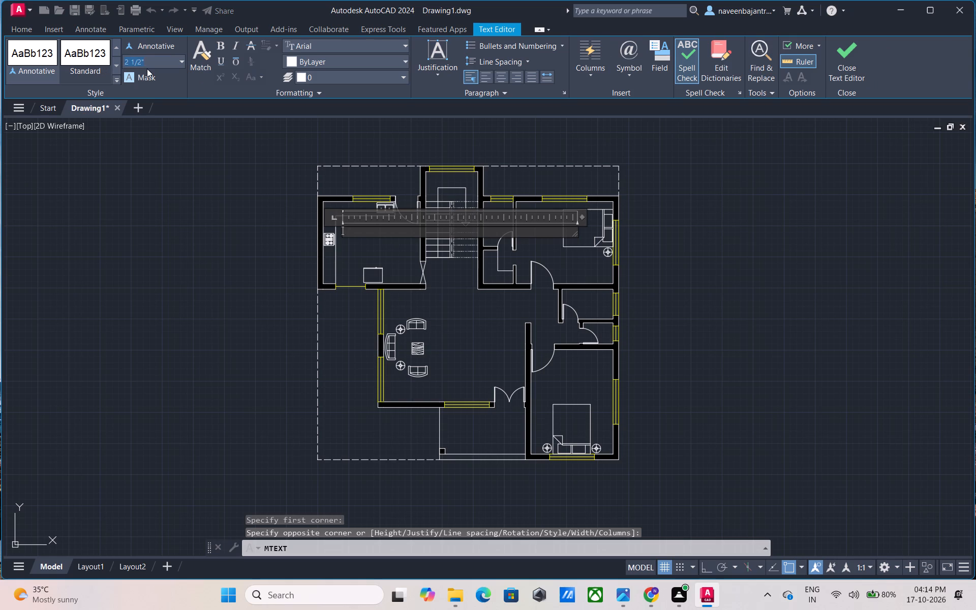
key("7")
key("shift+quotedbl")
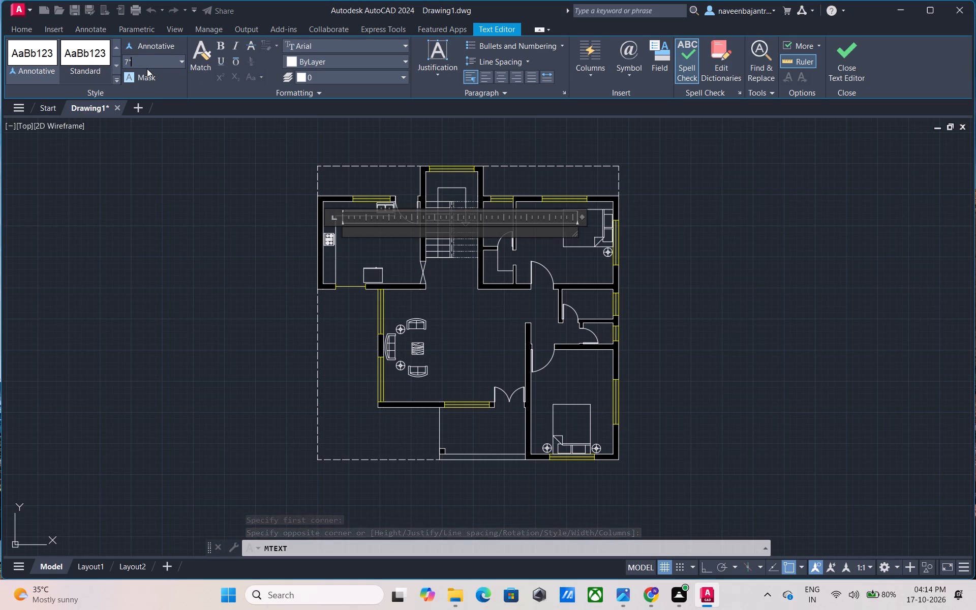
key("Return")
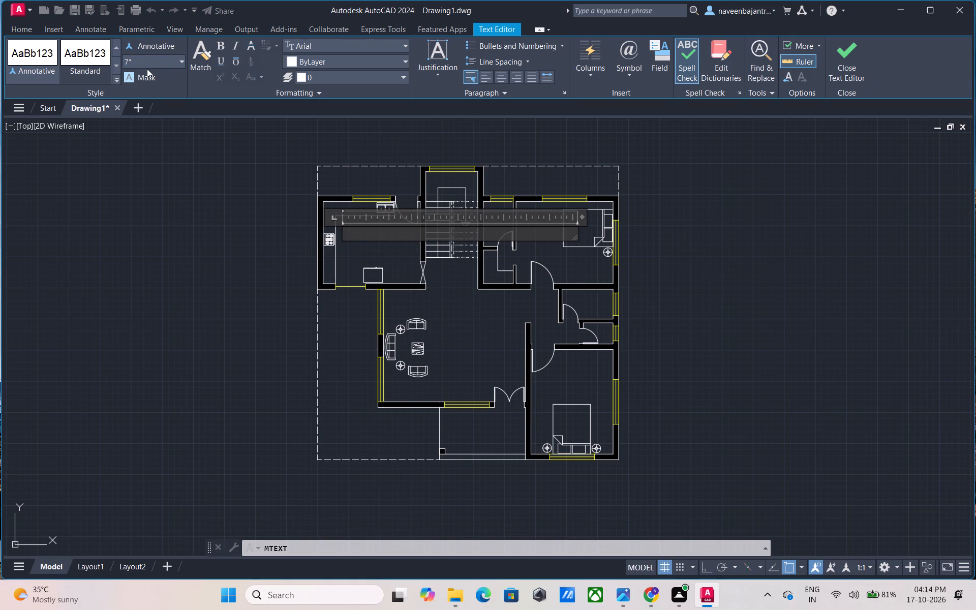
type("KITCHEN")
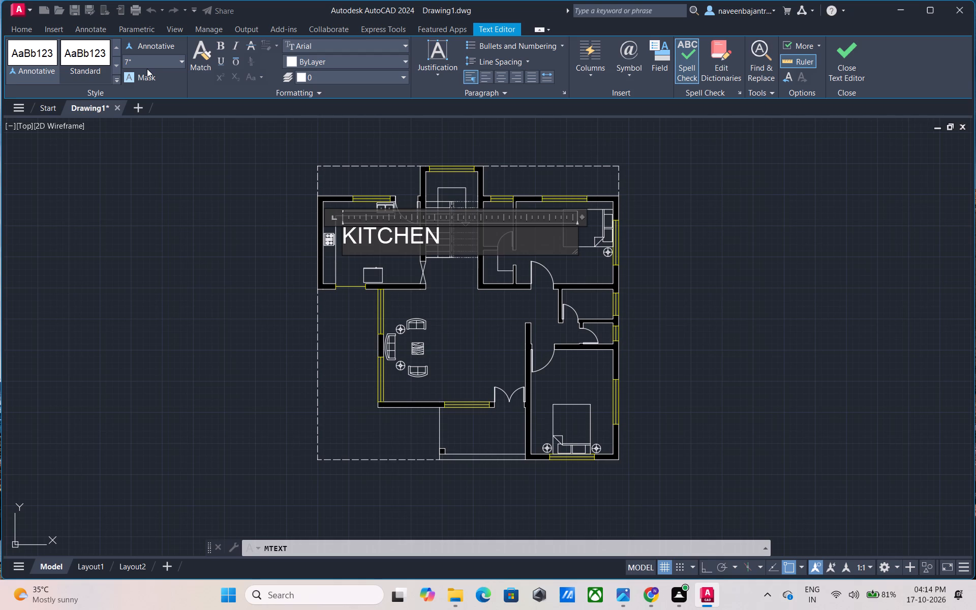
key("Return")
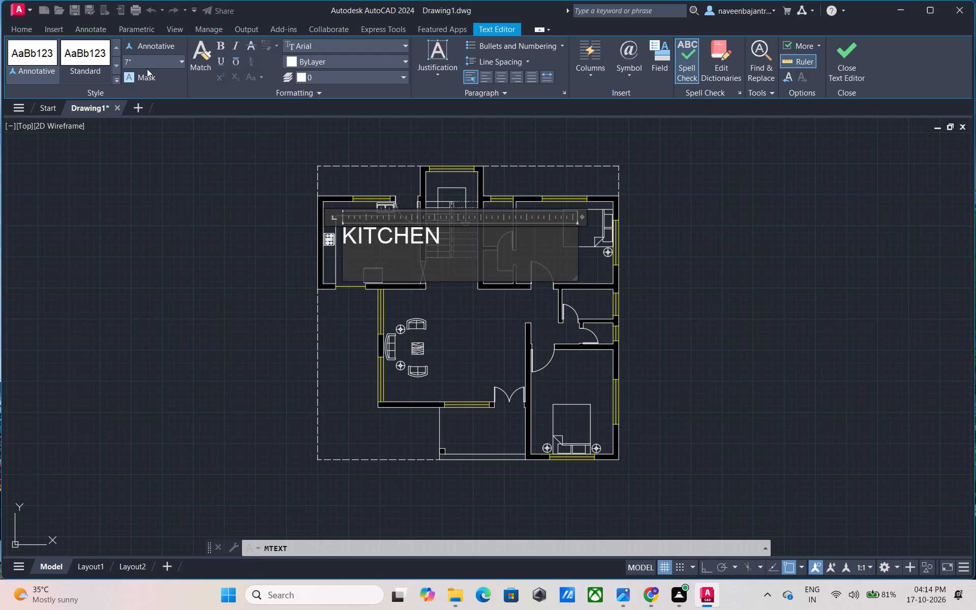
type("13'")
type("0\"")
key("x")
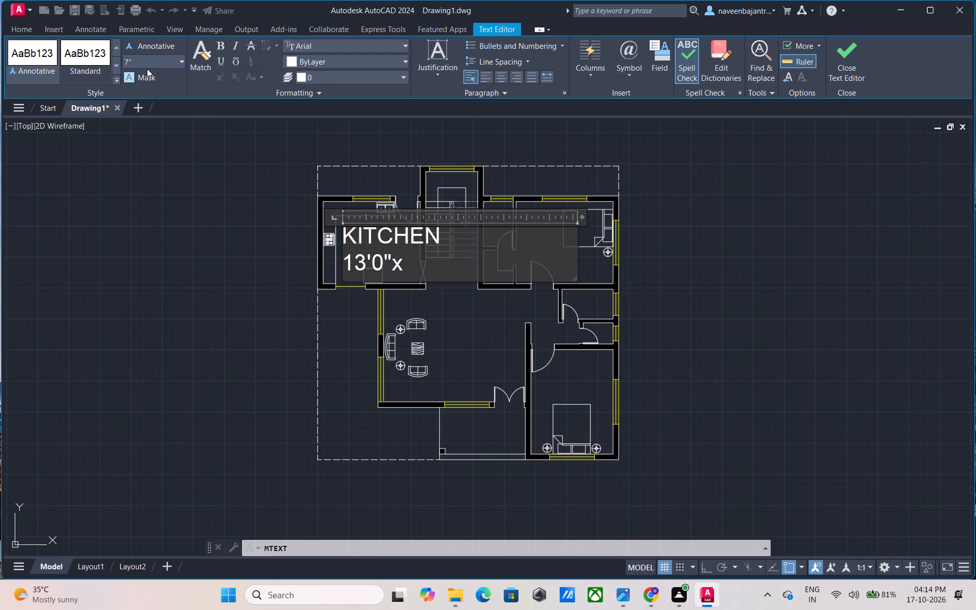
type("11'0\"")
Centre both lines of the kitchen label, make them bold, and finish the text edit.
left_click_drag(454, 261, 340, 238)
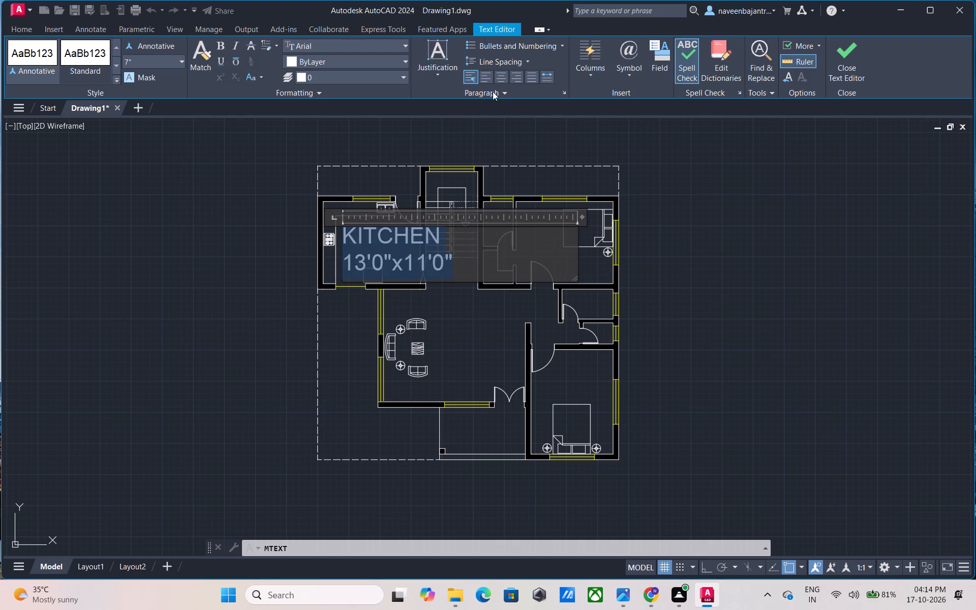
left_click(501, 76)
left_click(222, 43)
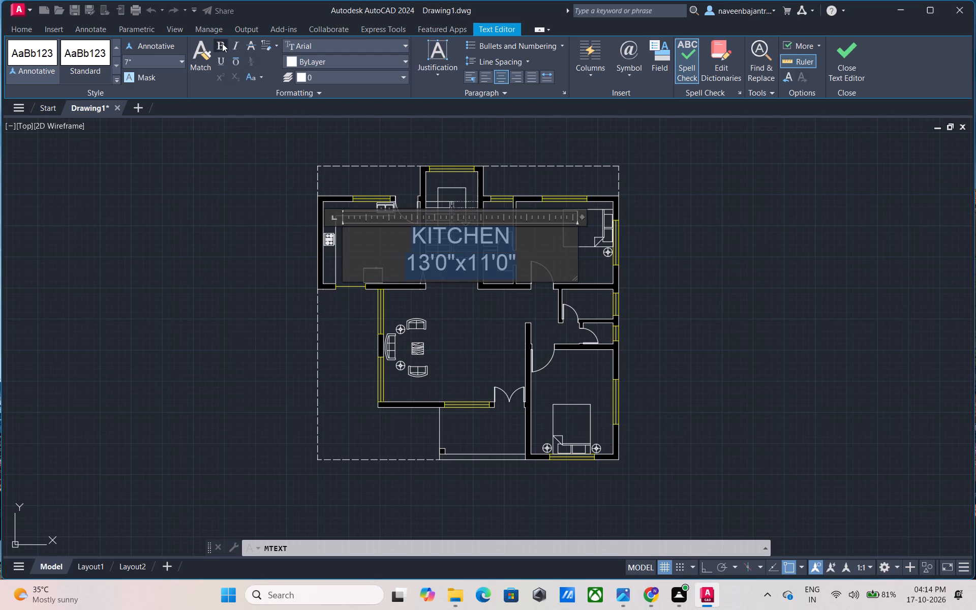
left_click(840, 70)
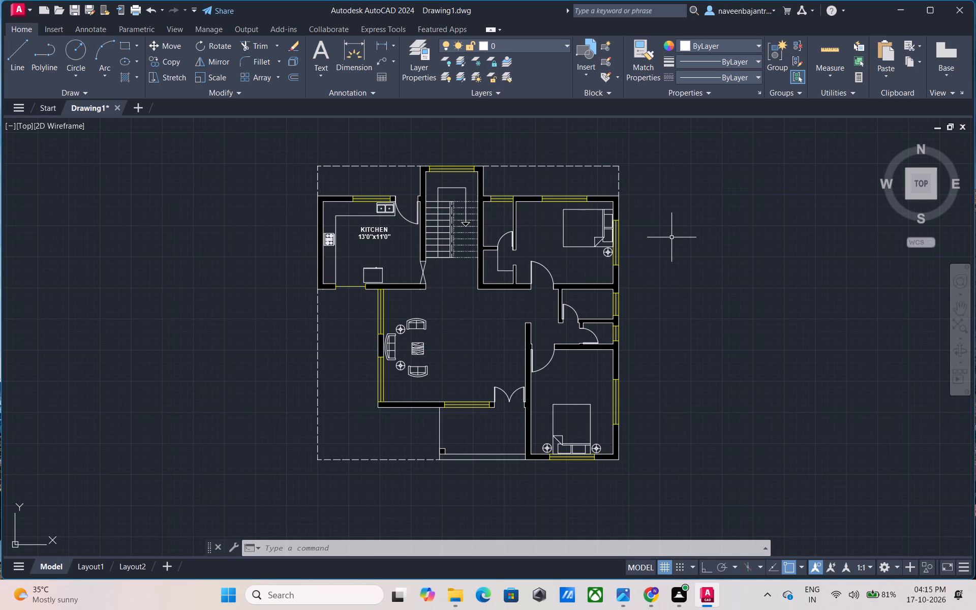
Add a multiline text label in the small room beside the staircase with 7" text height, reading TOILET with 4'0"x6'0" below.
scroll(672, 237, "up", 2)
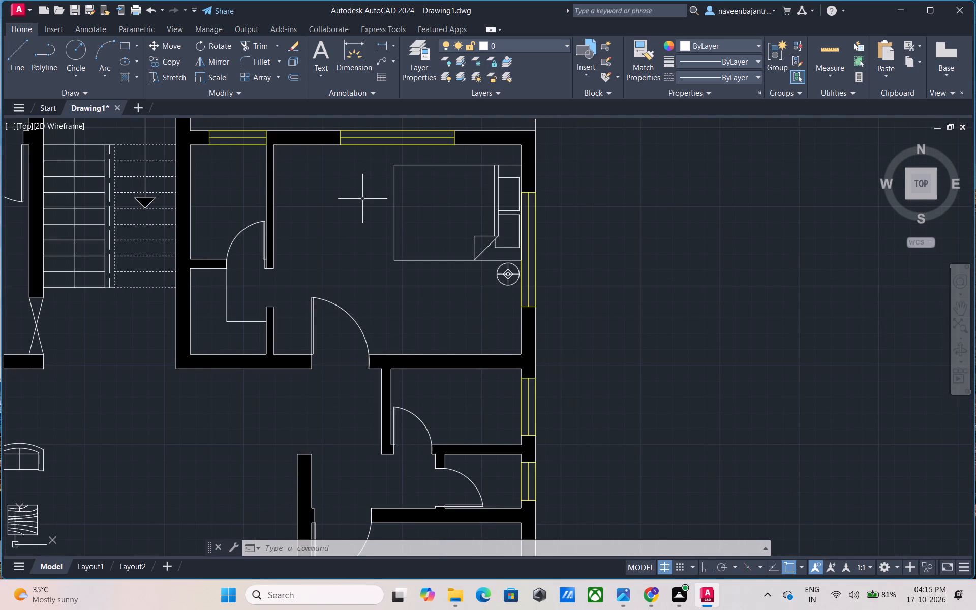
middle_click_drag(362, 199, 437, 216)
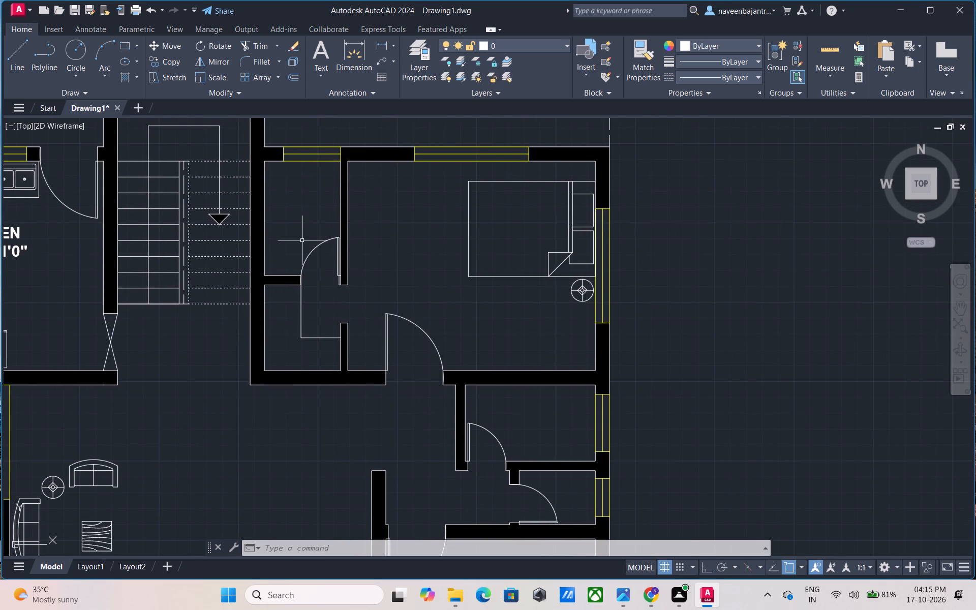
left_click(316, 56)
left_click(271, 225)
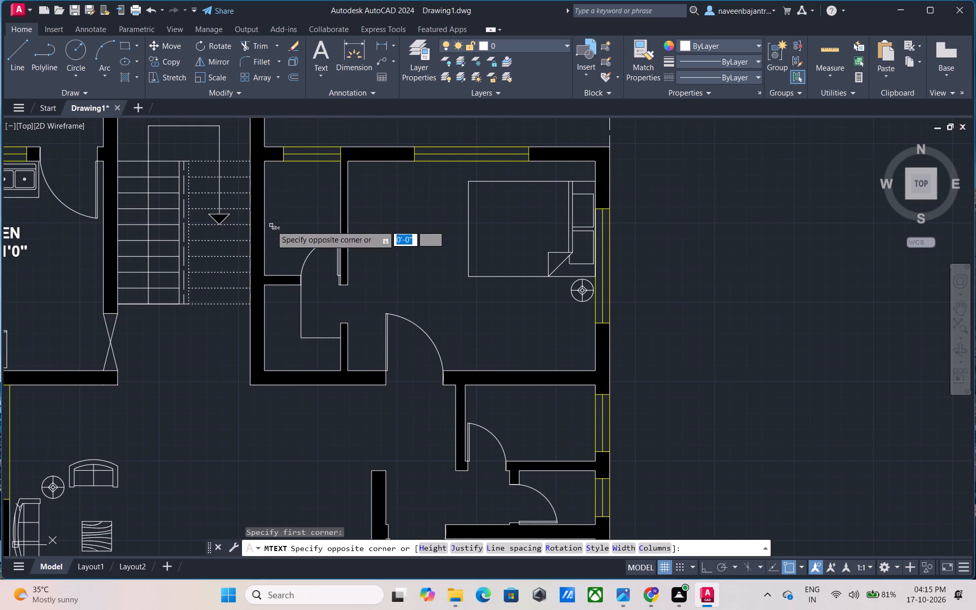
left_click(331, 266)
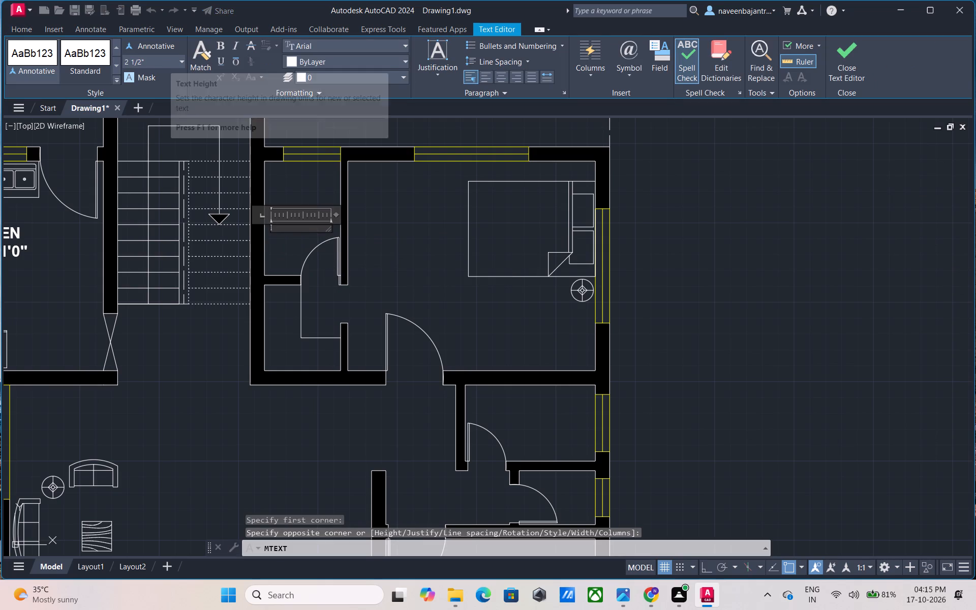
left_click(168, 59)
key("BackSpace")
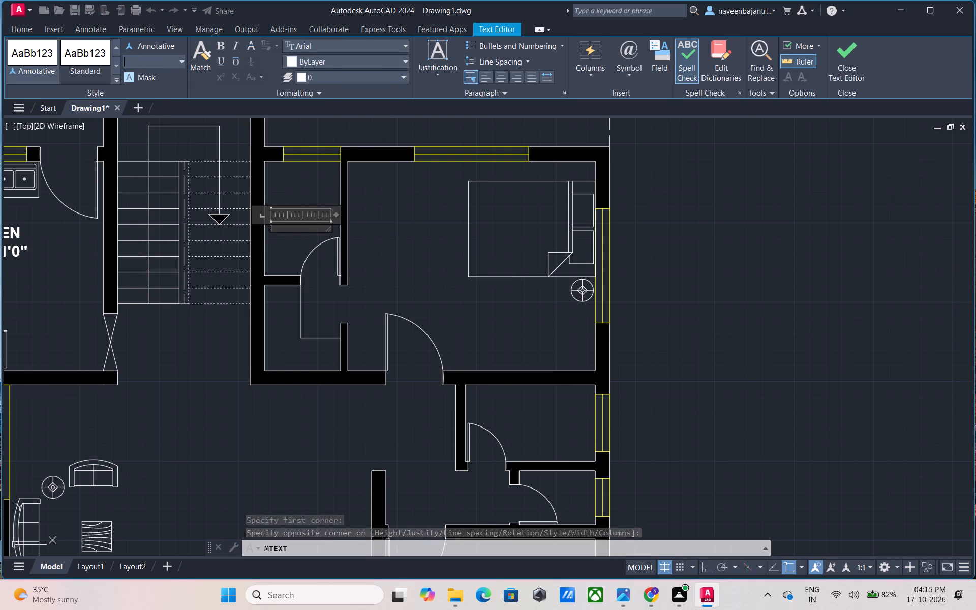
key("7")
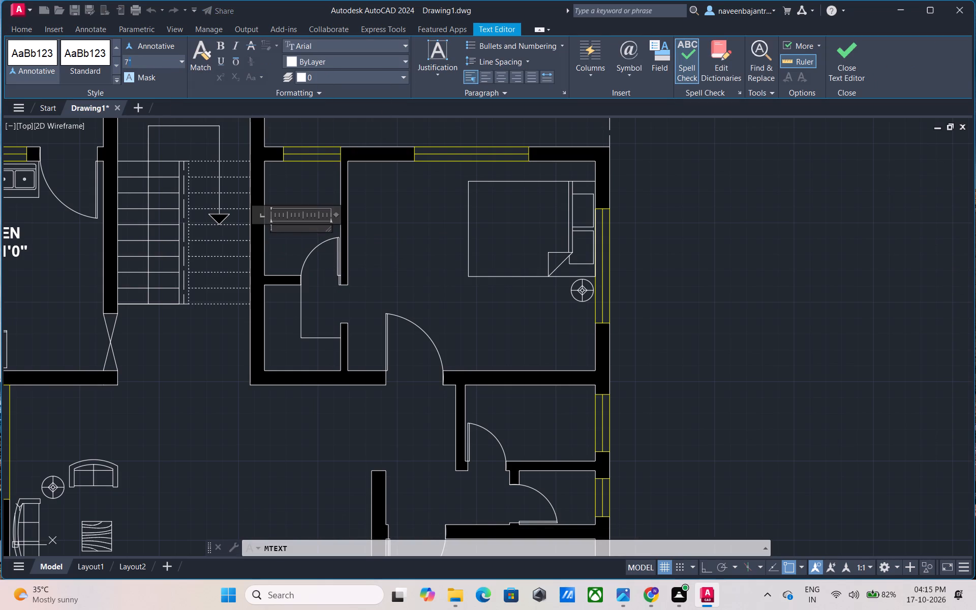
key("shift+quotedbl")
key("Return")
type("TOILET")
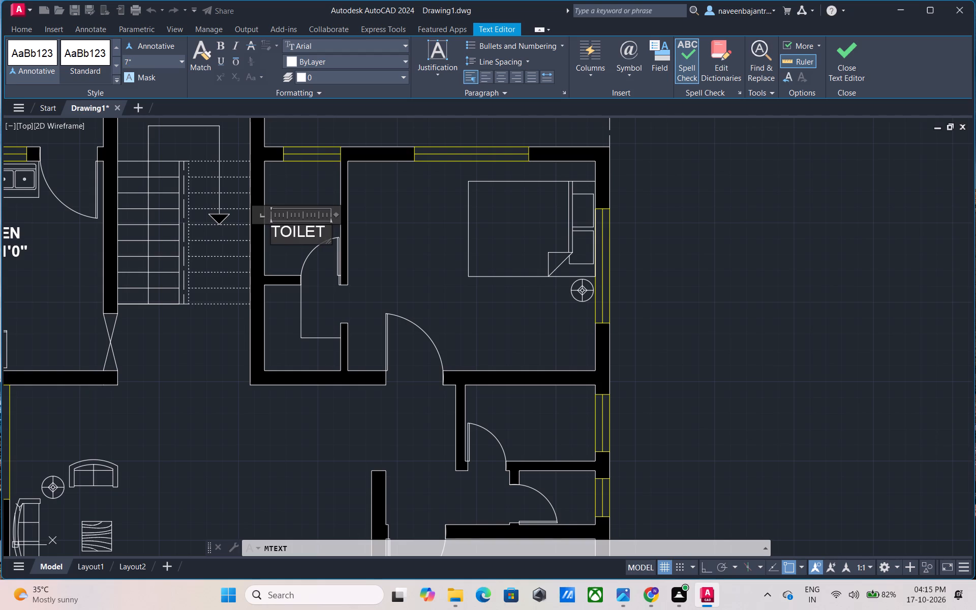
key("Return")
type("4'")
type("0\"")
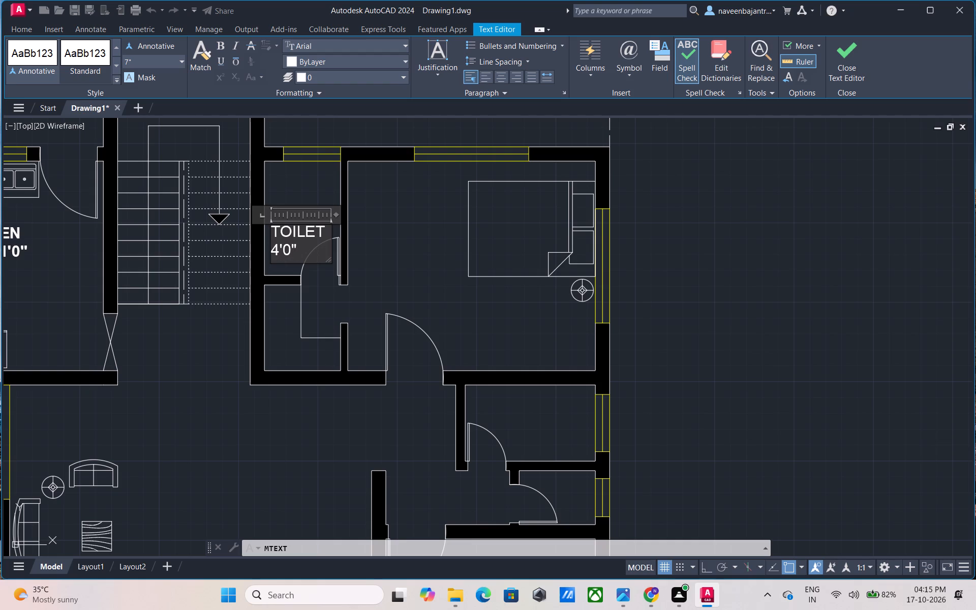
key("x")
type("6'")
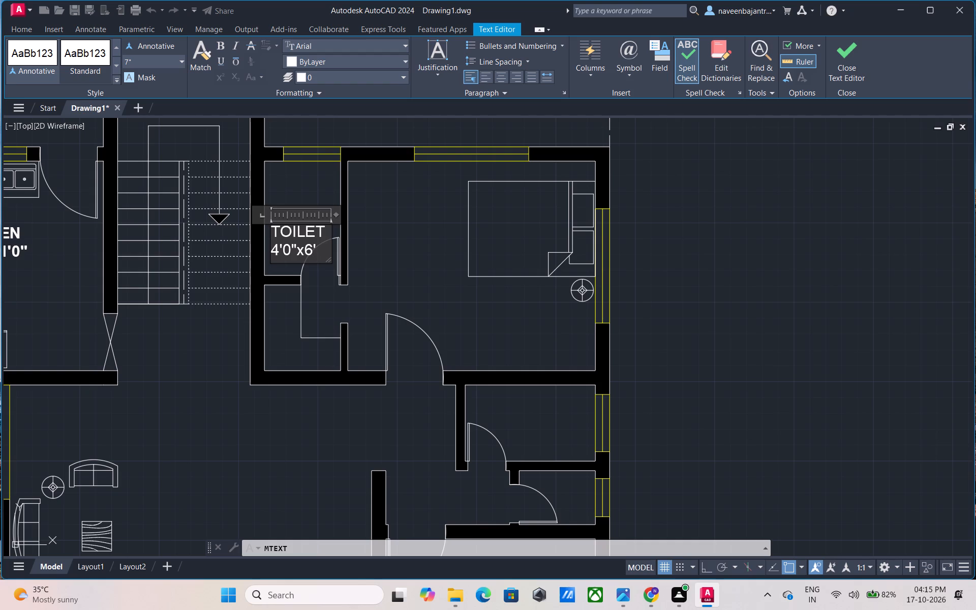
type("0\"")
Centre both lines of the toilet label, make them bold, and finish the text edit.
left_click_drag(328, 247, 265, 235)
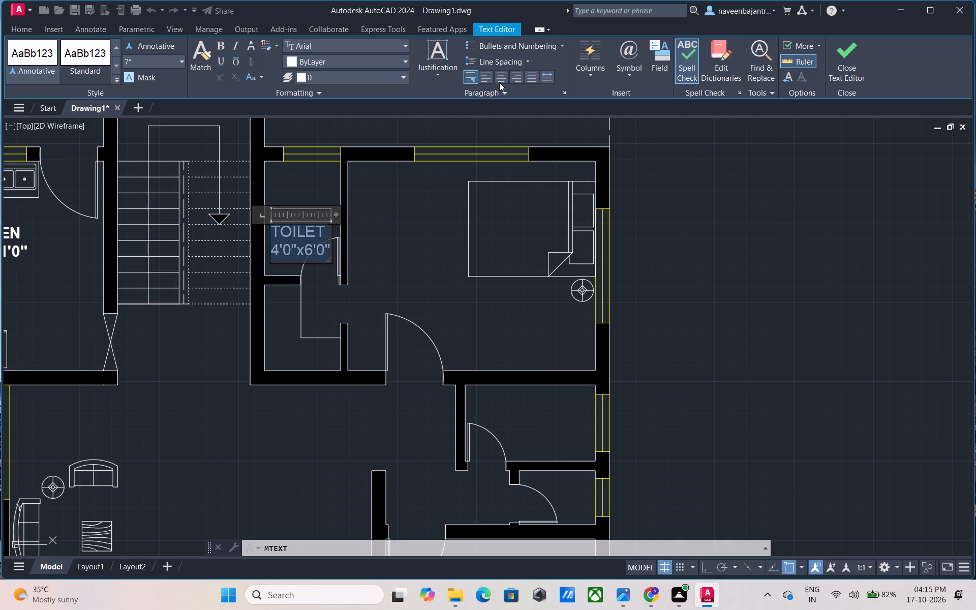
left_click(499, 82)
left_click(216, 48)
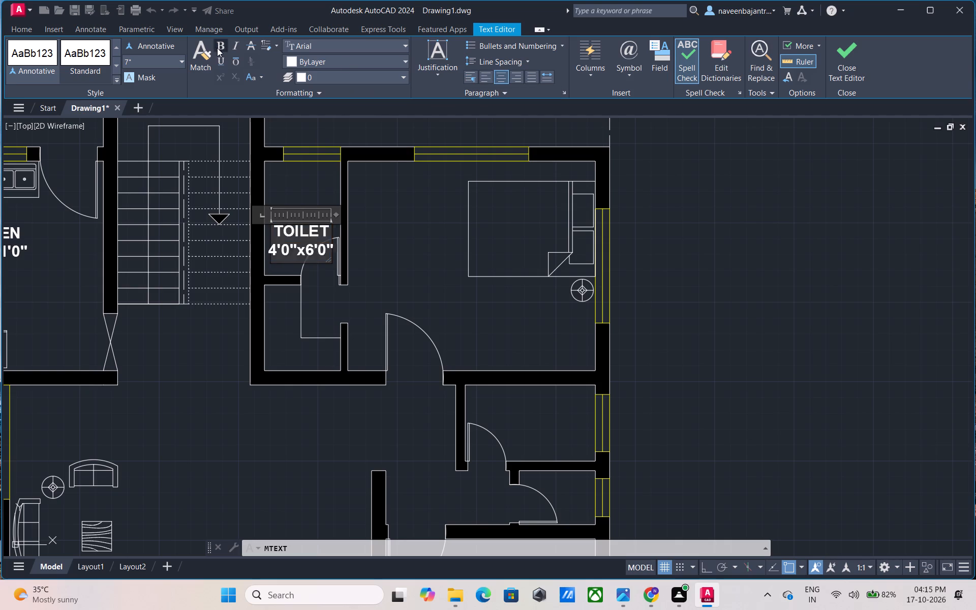
left_click(841, 63)
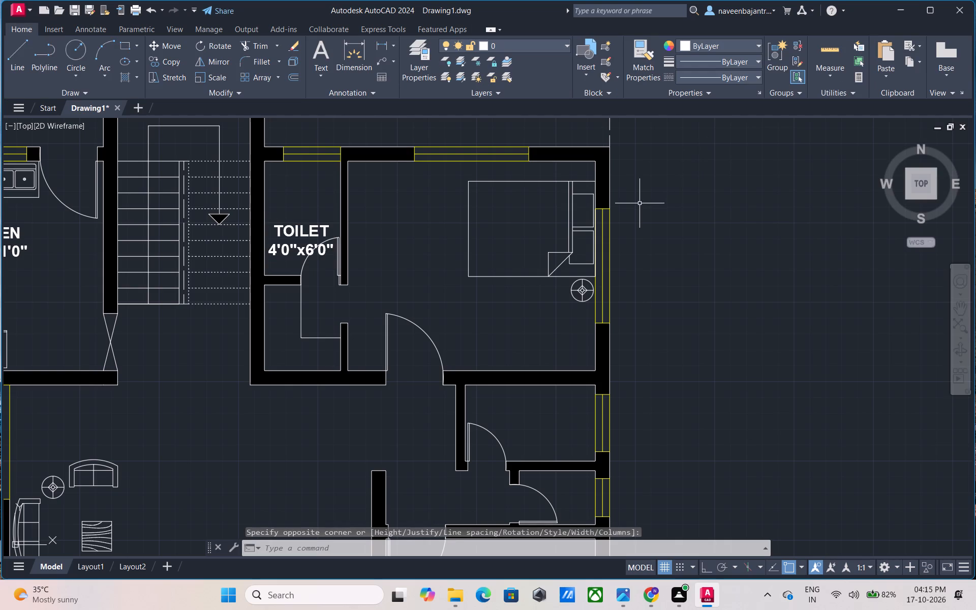
Add a multiline text label in the small room south of the toilet with 7" text height, reading DRESS with 4'0"x4'8" below.
scroll(638, 209, "down", 1)
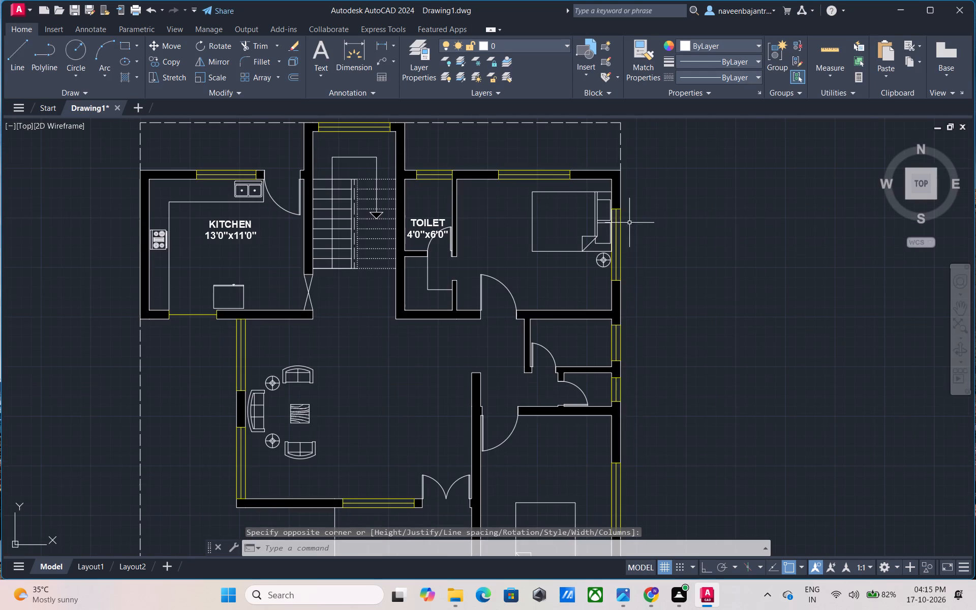
scroll(420, 288, "up", 2)
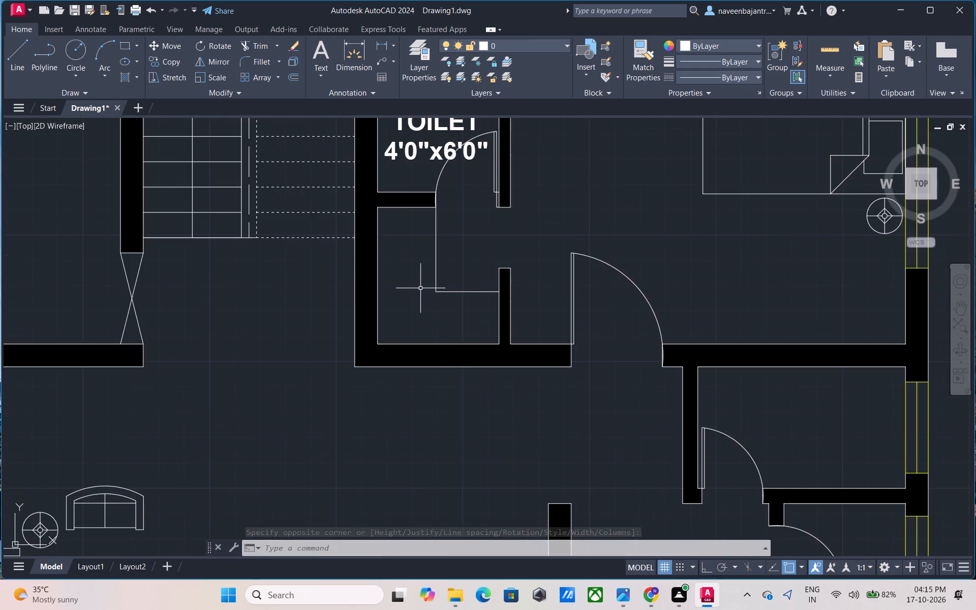
scroll(420, 288, "up", 1)
middle_click_drag(422, 253, 386, 288)
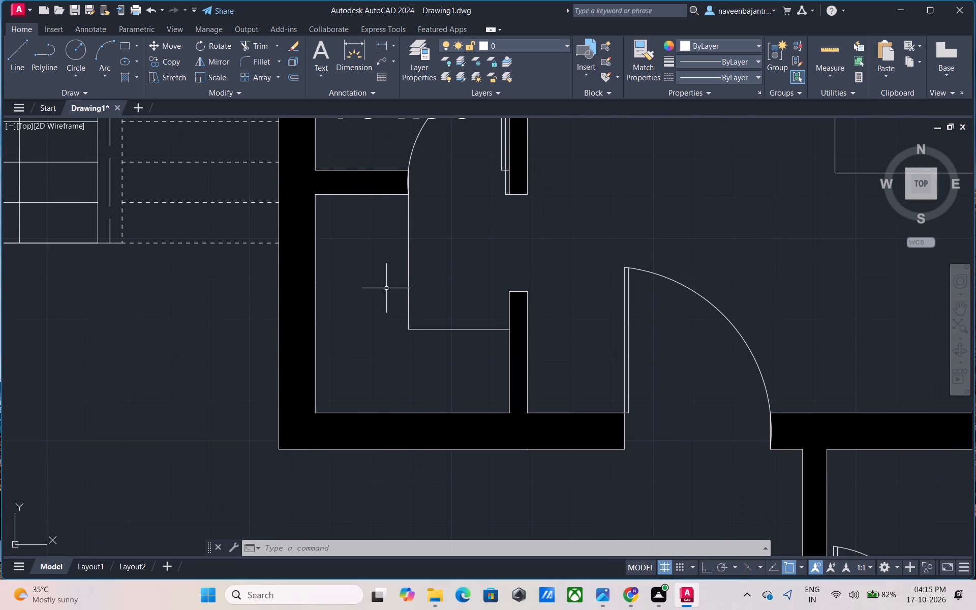
left_click(325, 49)
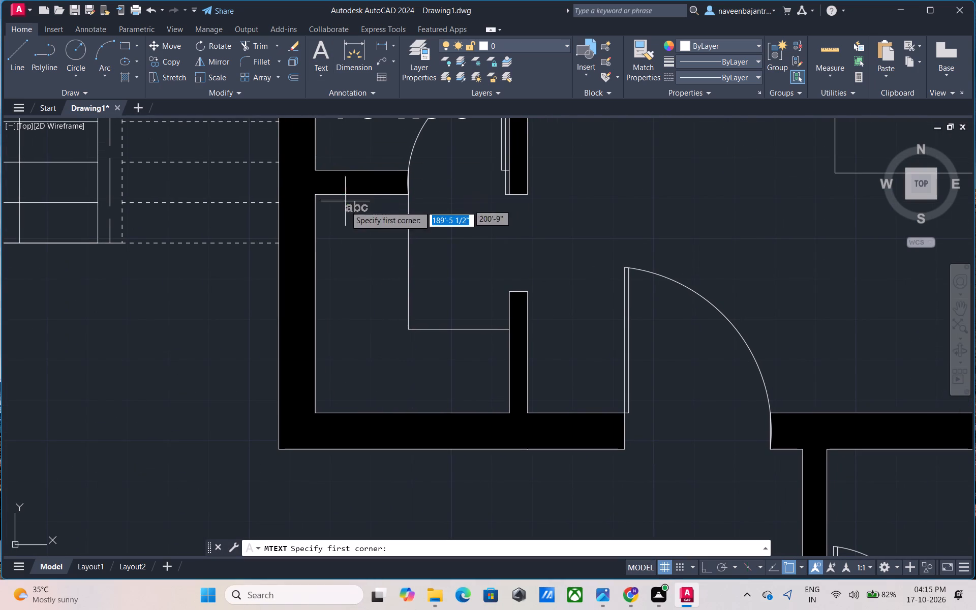
left_click(334, 256)
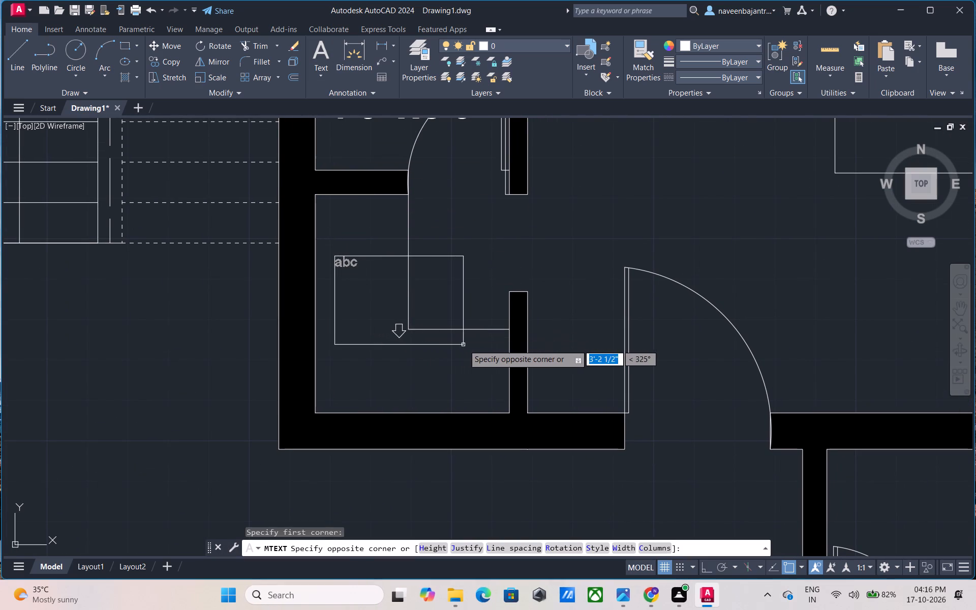
left_click(481, 345)
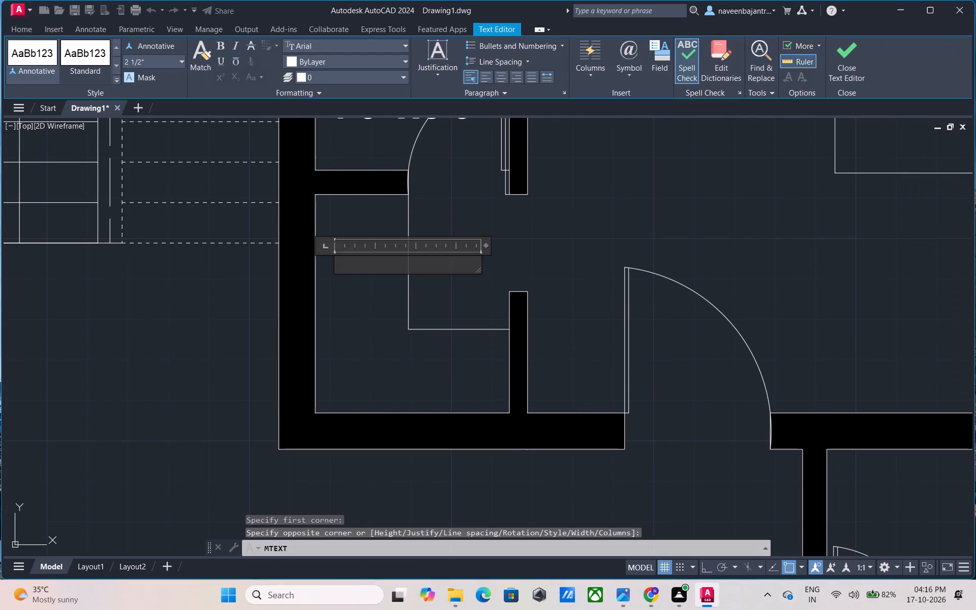
left_click(146, 58)
type("7\"")
key("Return")
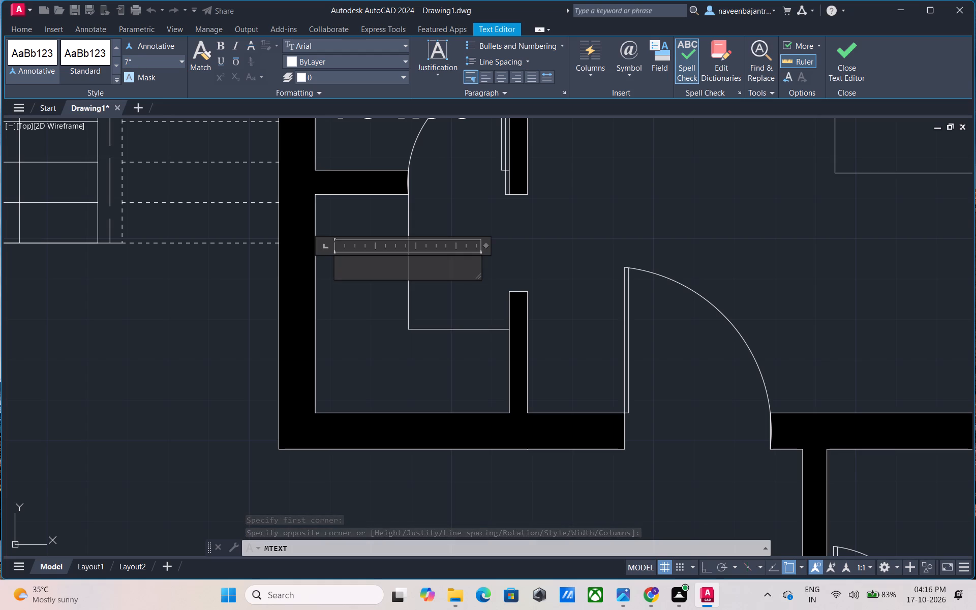
type("DRESS")
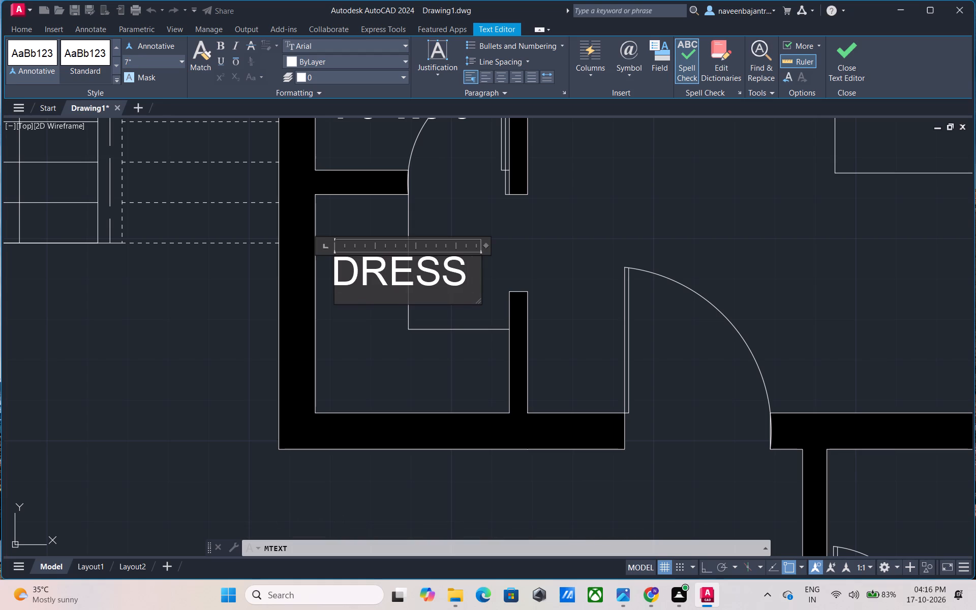
key("Return")
type("4'")
type("0\"")
key("x")
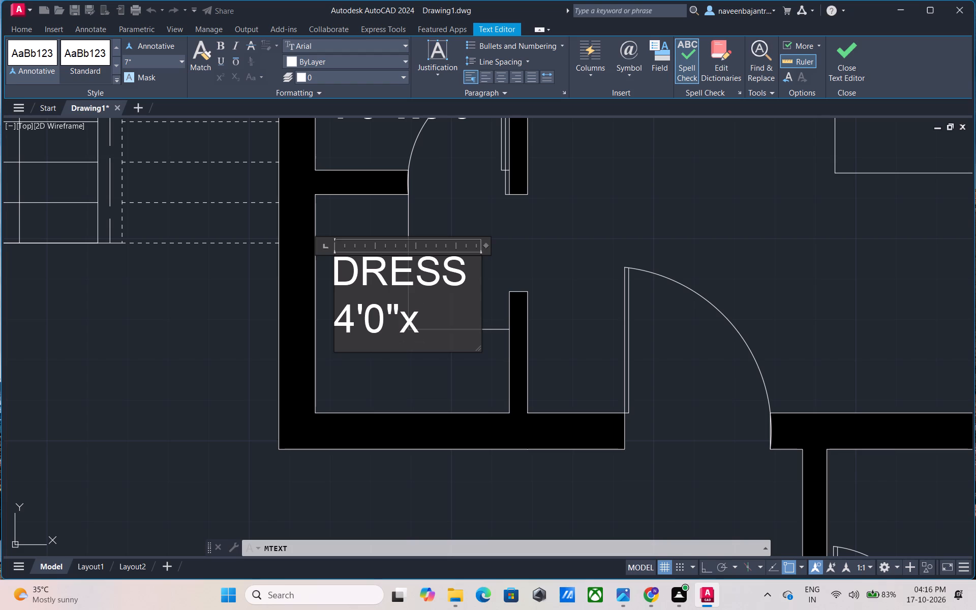
type("4'")
key("8")
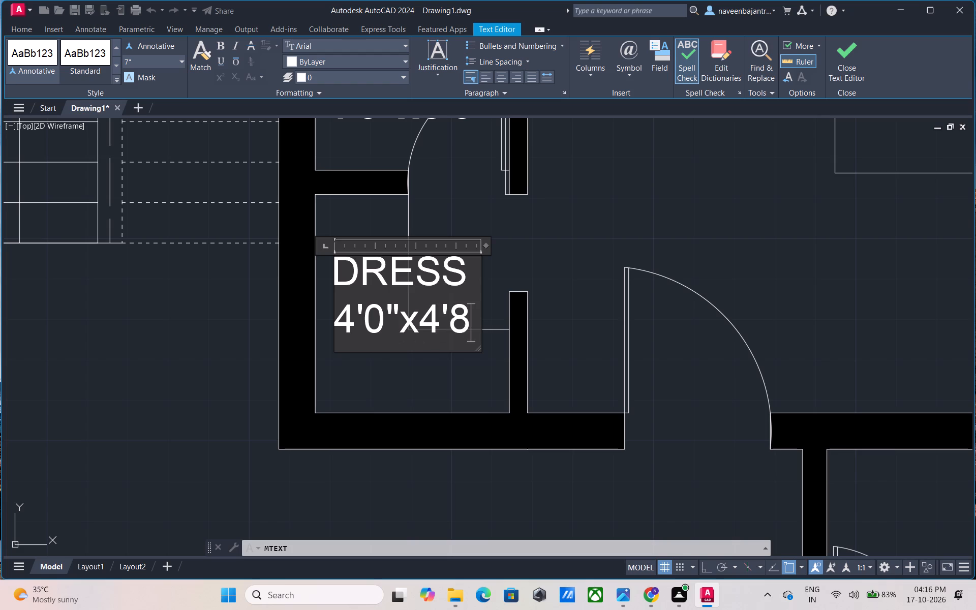
key("shift+quotedbl")
Centre both lines of the dress label, make them bold, and finish the text edit.
left_click_drag(479, 329, 331, 290)
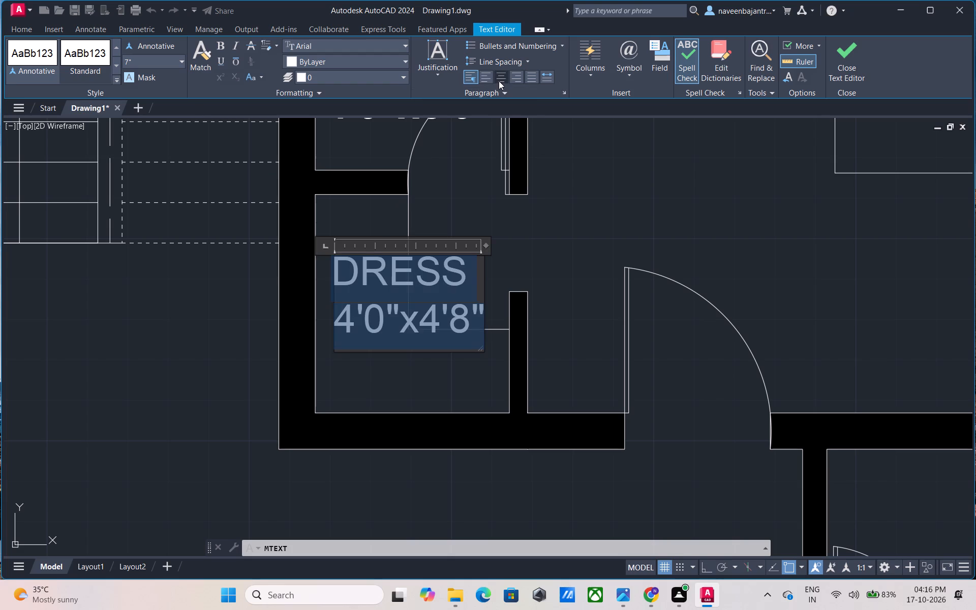
left_click(499, 80)
left_click(222, 45)
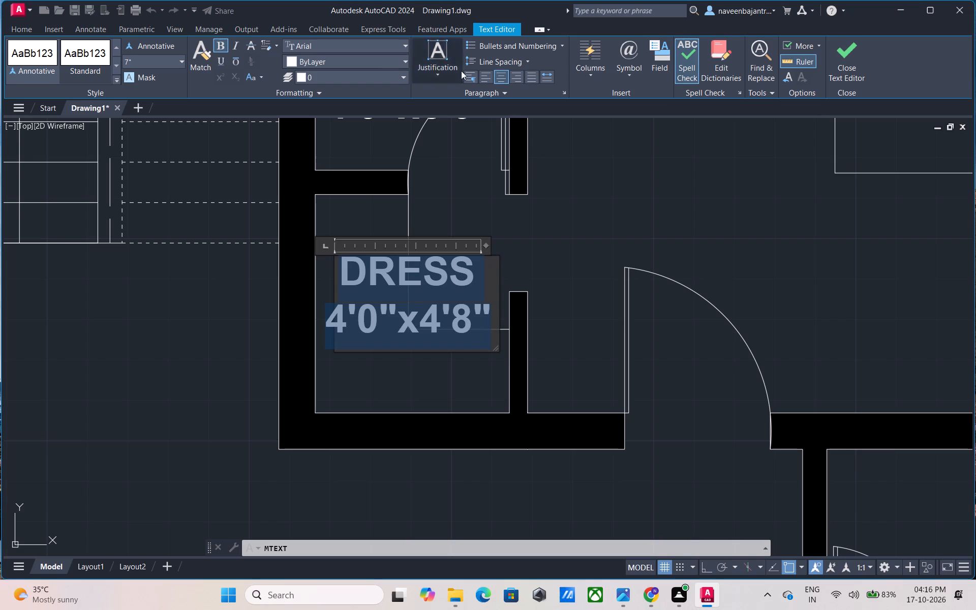
left_click(852, 74)
Add a multiline text label beside the bed in the northeast room with 7" text height, reading BED ROOM with 13'0"x11'0" below.
scroll(721, 182, "down", 2)
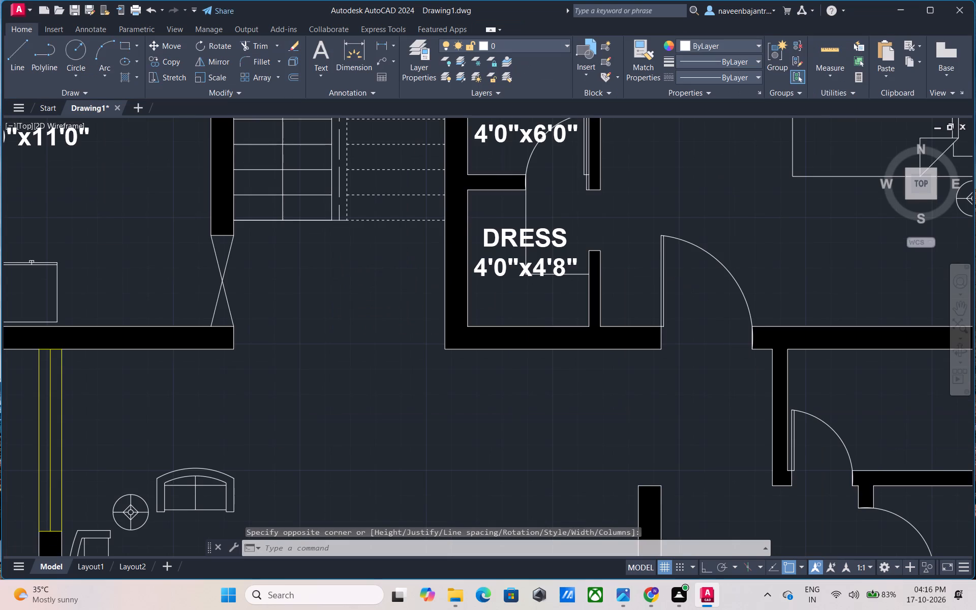
middle_click_drag(721, 185, 638, 267)
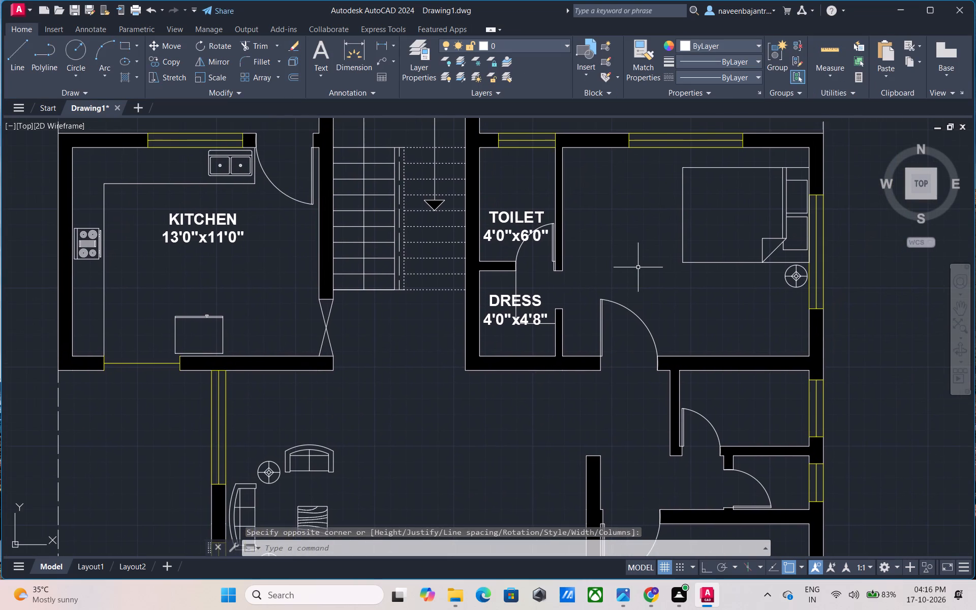
middle_click_drag(625, 235, 572, 280)
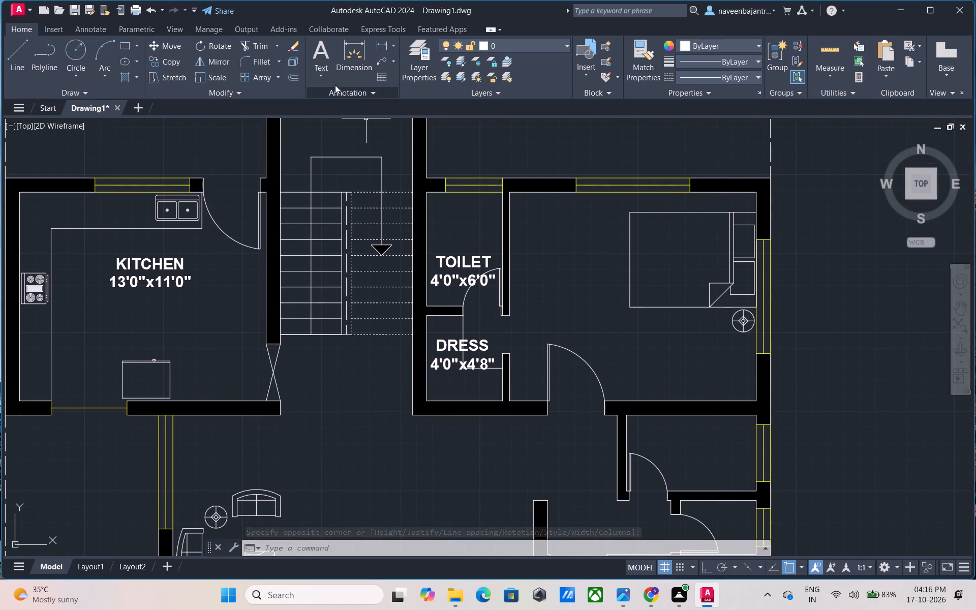
left_click(326, 55)
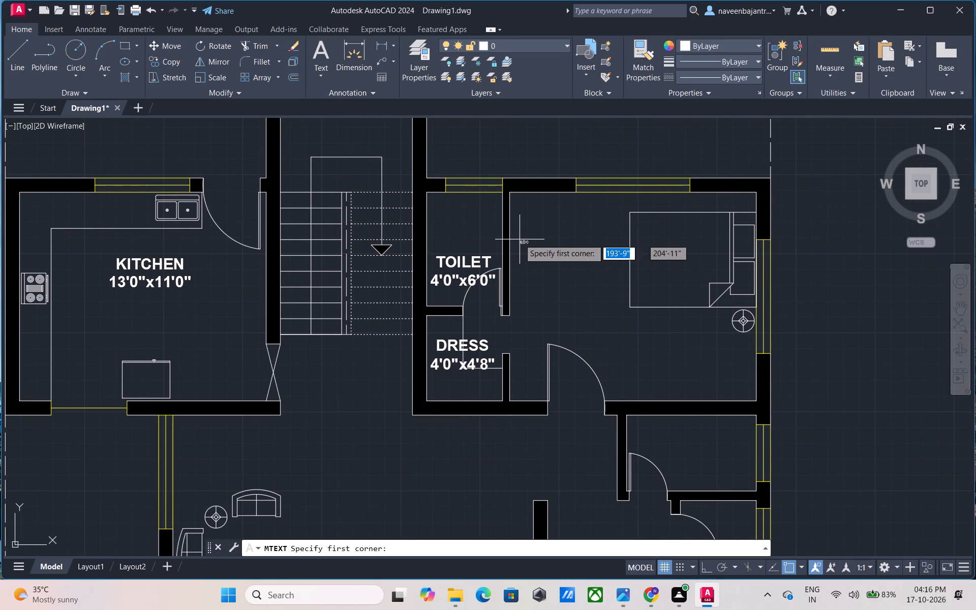
left_click(517, 236)
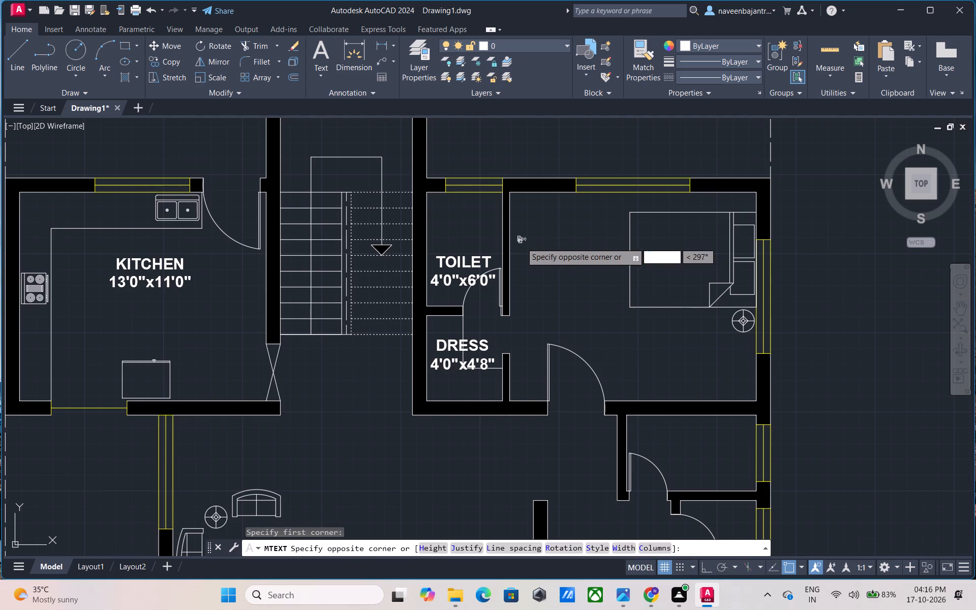
left_click(617, 274)
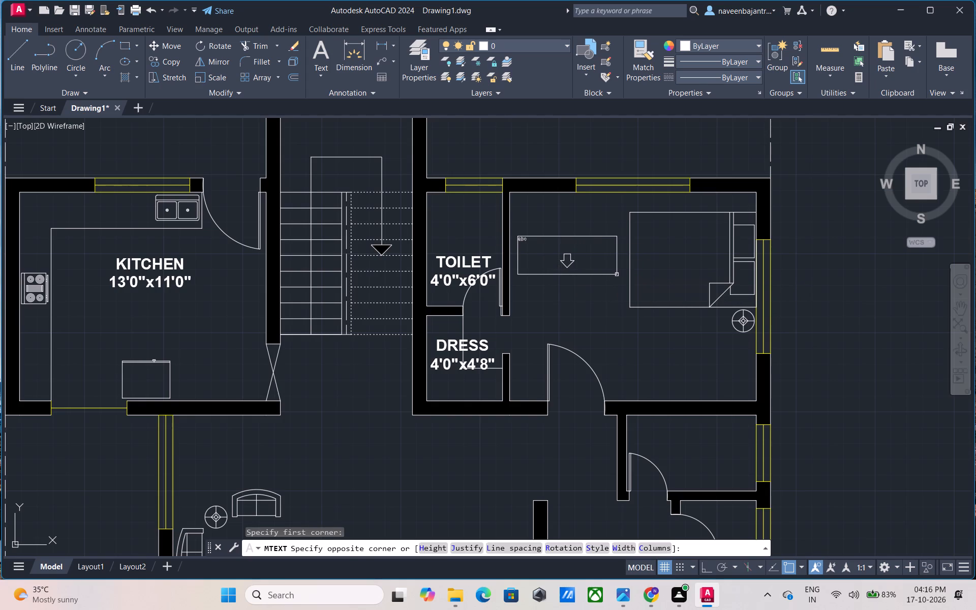
left_click(146, 60)
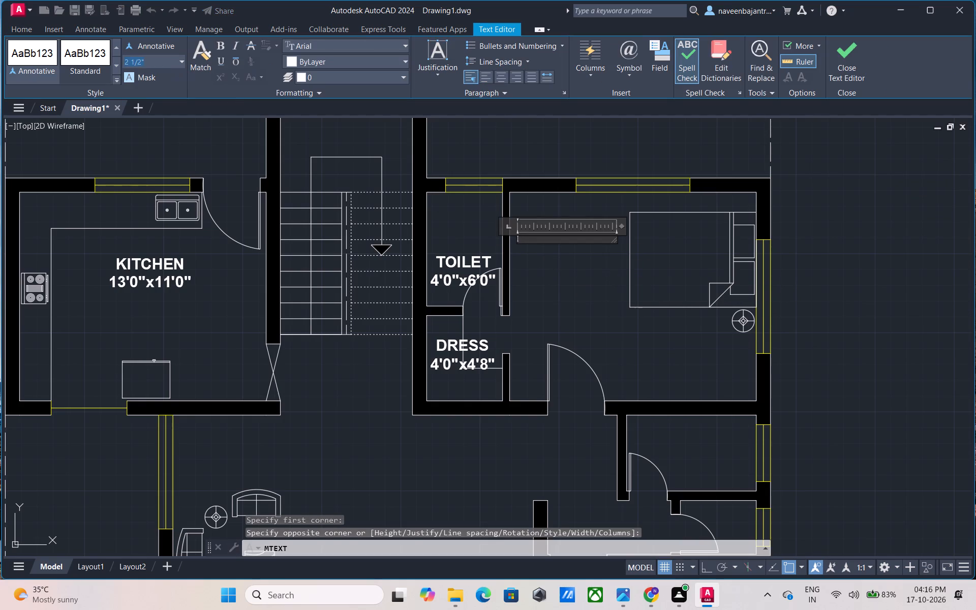
type("7\"")
key("Return")
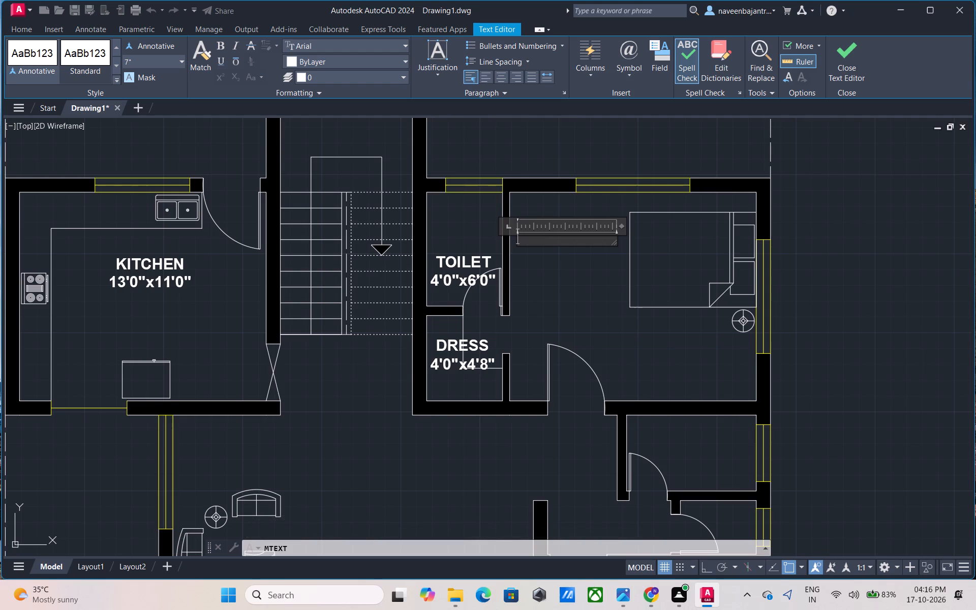
type("BED")
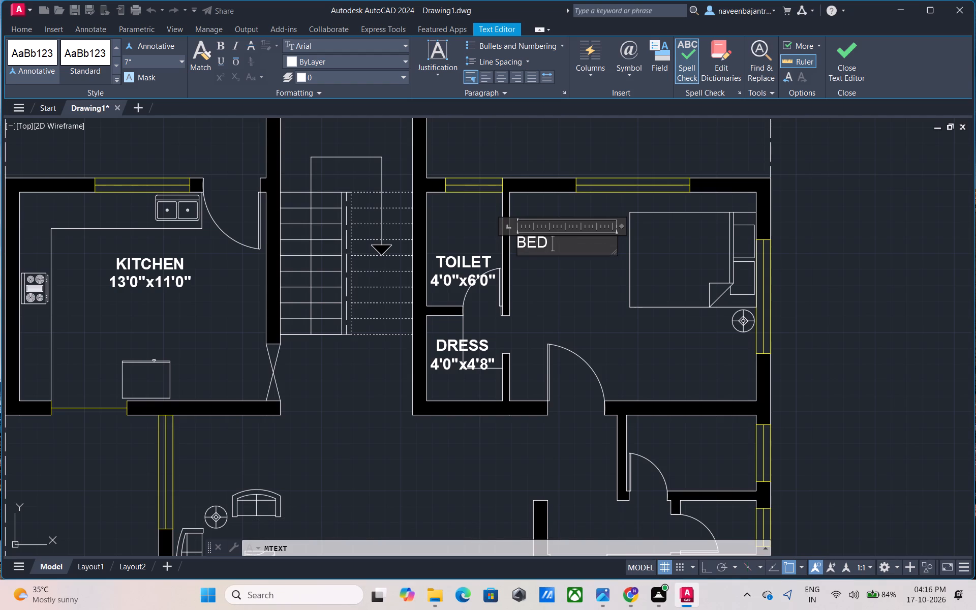
key("space")
type("ROOM")
key("Return")
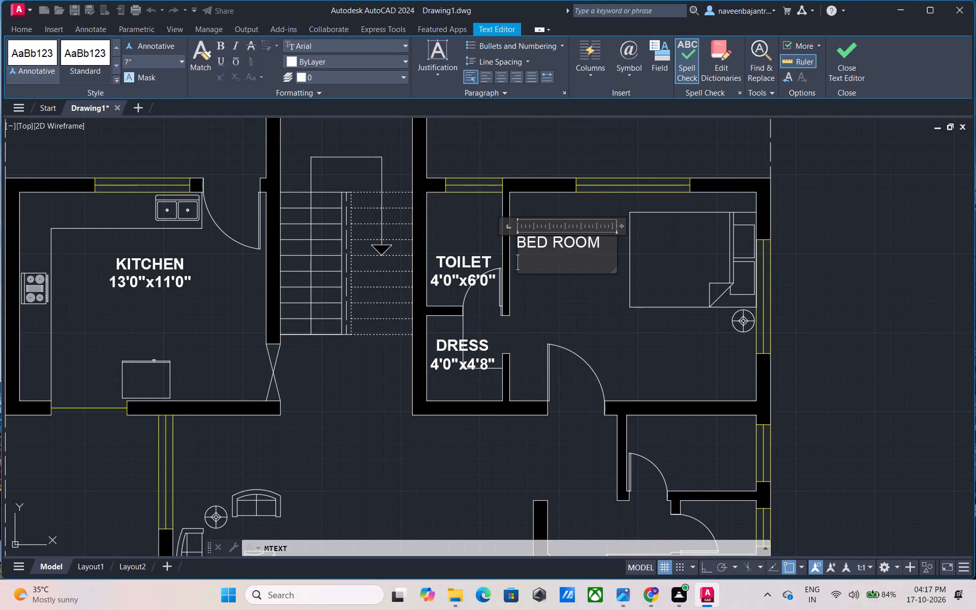
type("13")
type("'0\"'")
key("BackSpace")
type("11'0")
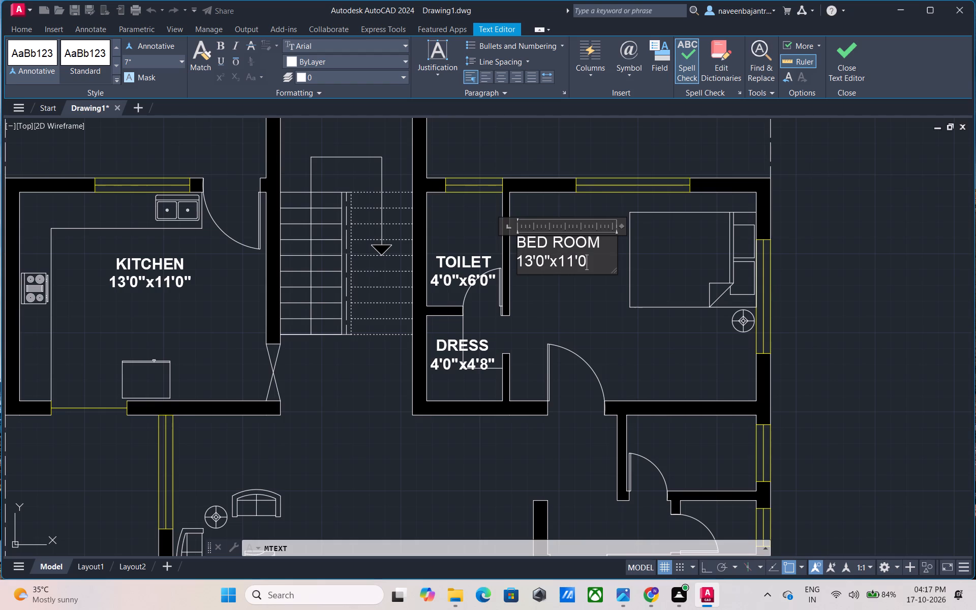
key("shift+quotedbl")
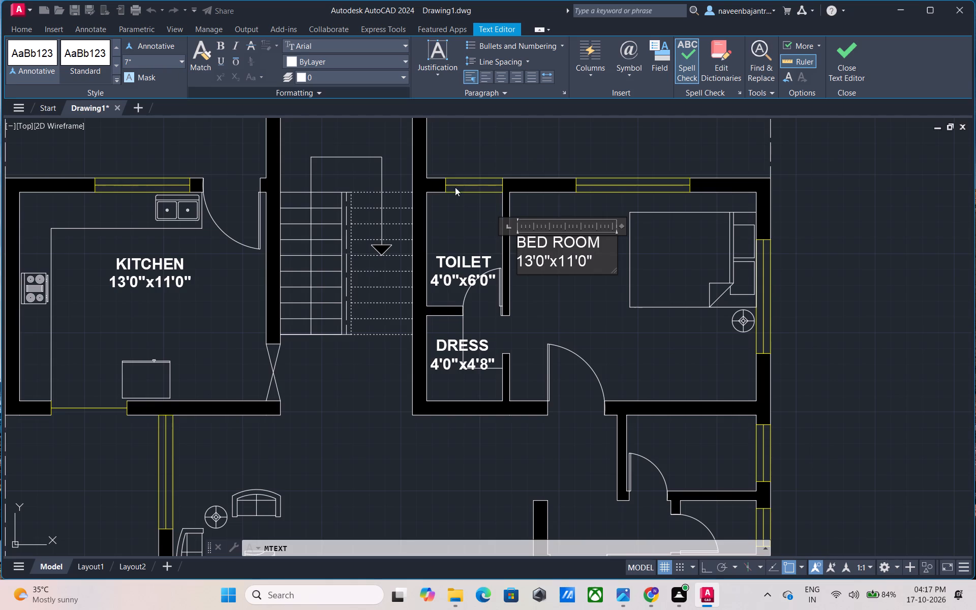
Centre both lines of the bedroom label, make them bold, and finish the text edit.
left_click_drag(595, 262, 512, 251)
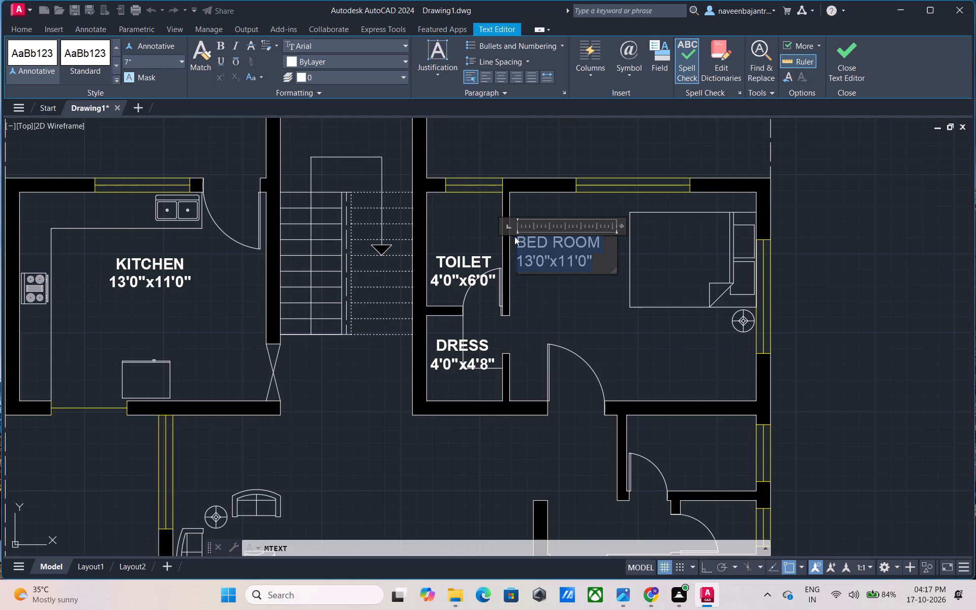
left_click(499, 78)
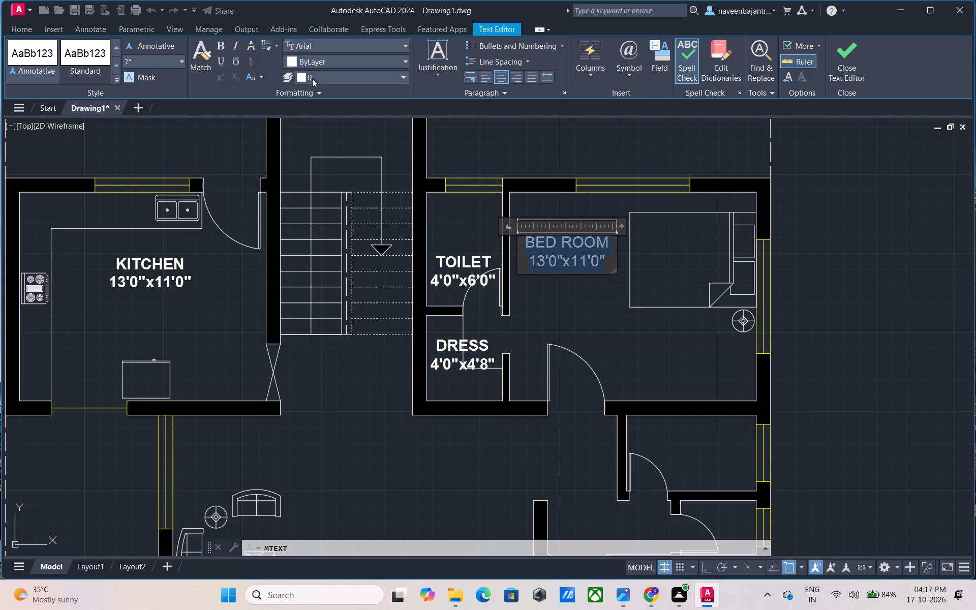
left_click(221, 45)
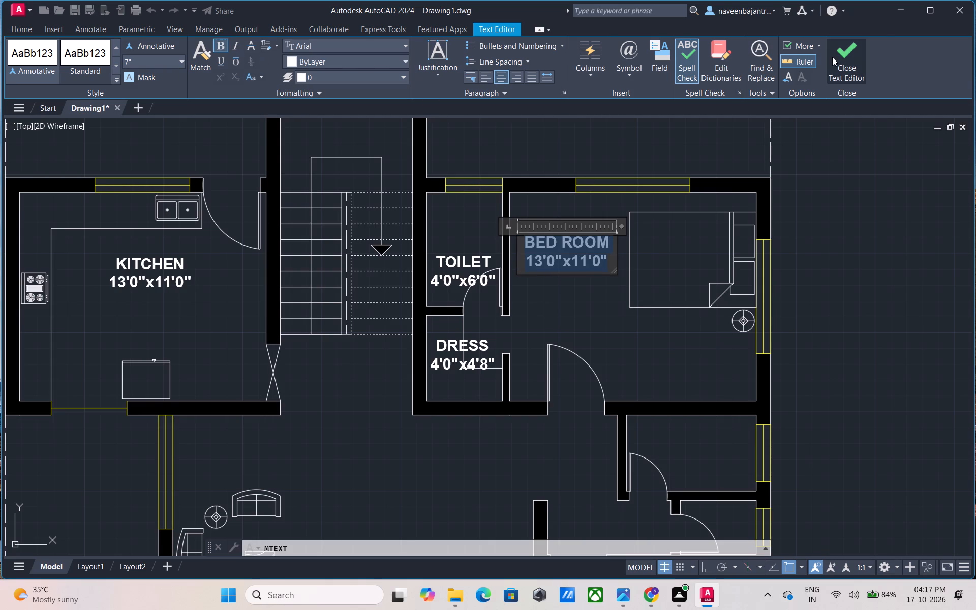
left_click(832, 57)
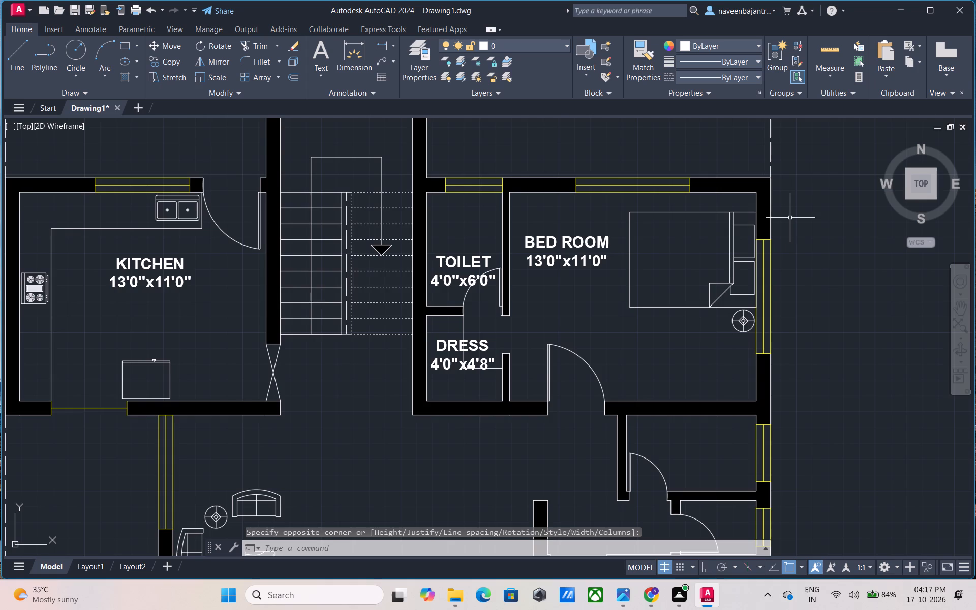
scroll(790, 219, "down", 1)
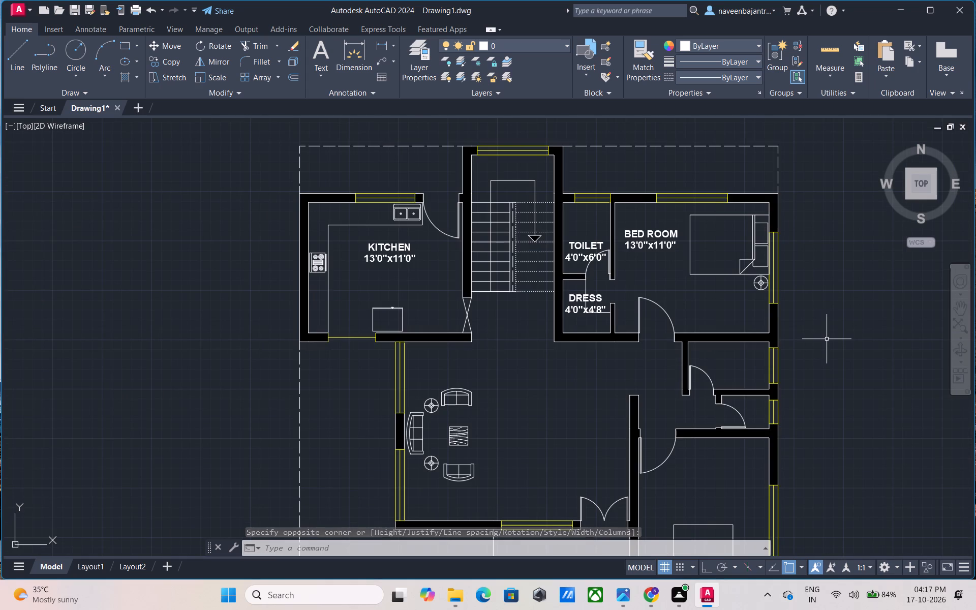
Add a multiline text label in the small room directly south of the northeast bedroom with 7" text height, reading BATH with 4'0"x6'10" below.
middle_click_drag(827, 339, 812, 280)
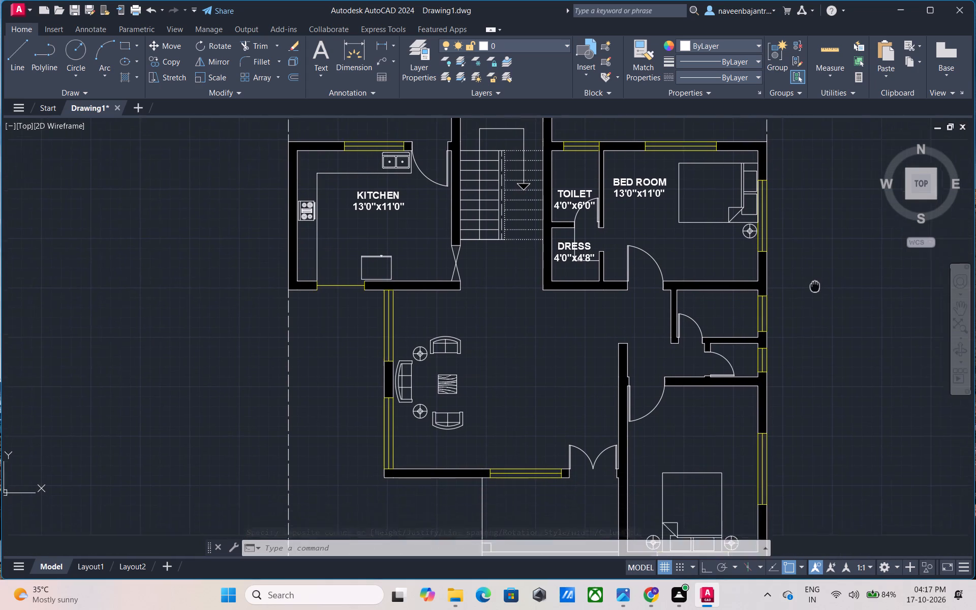
middle_click_drag(812, 280, 807, 263)
scroll(737, 317, "up", 1)
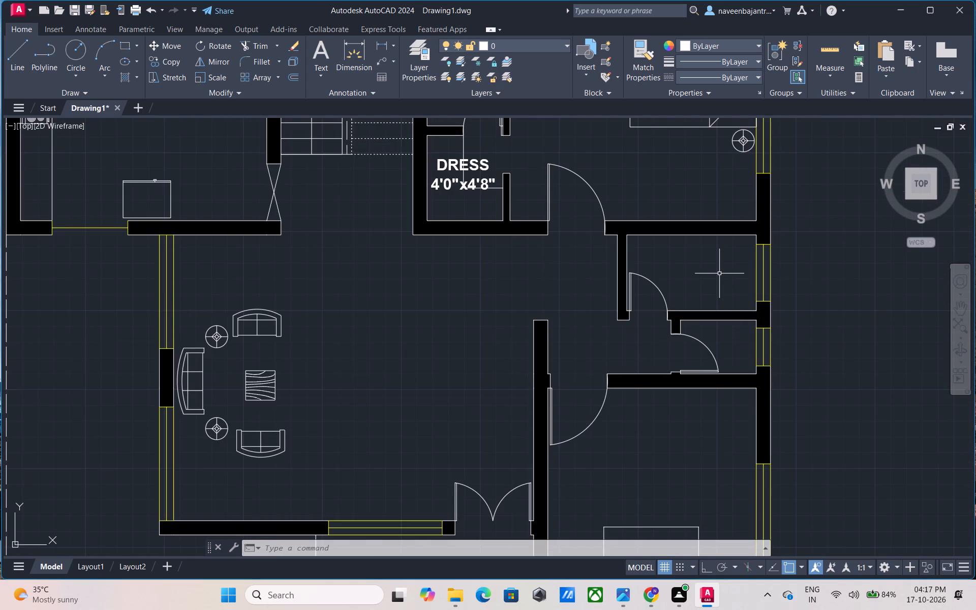
middle_click_drag(708, 273, 589, 277)
scroll(589, 277, "up", 1)
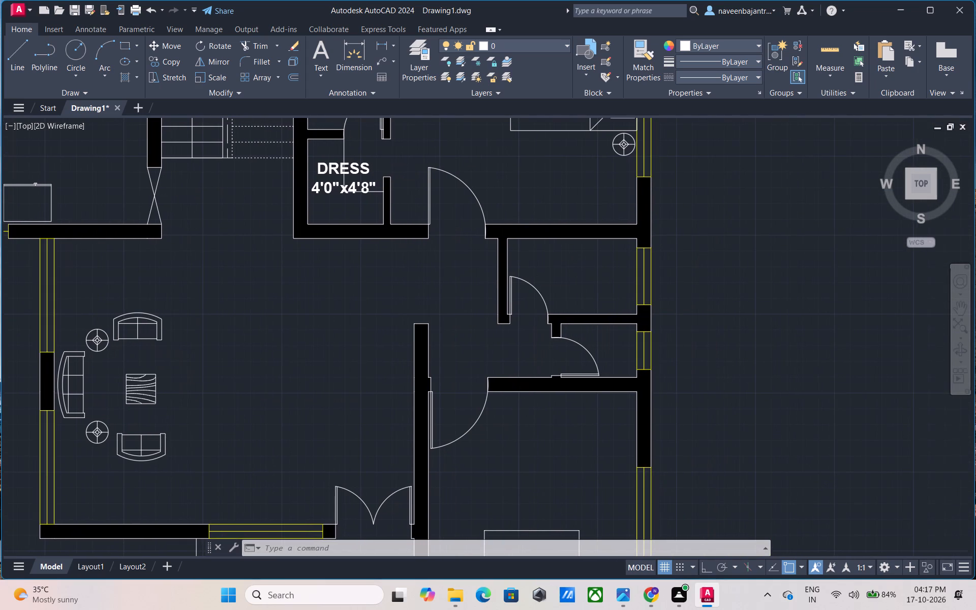
left_click(321, 54)
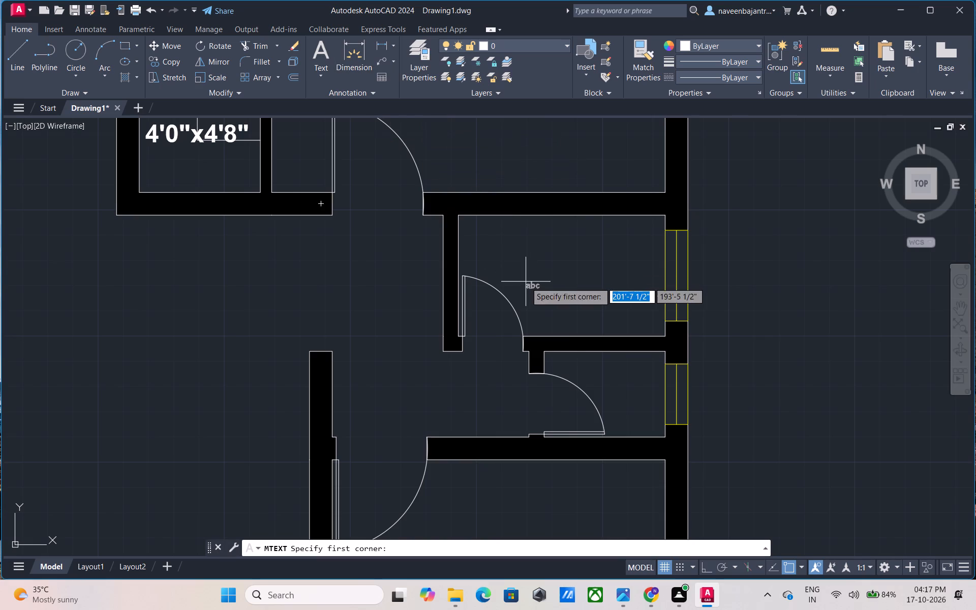
left_click(529, 253)
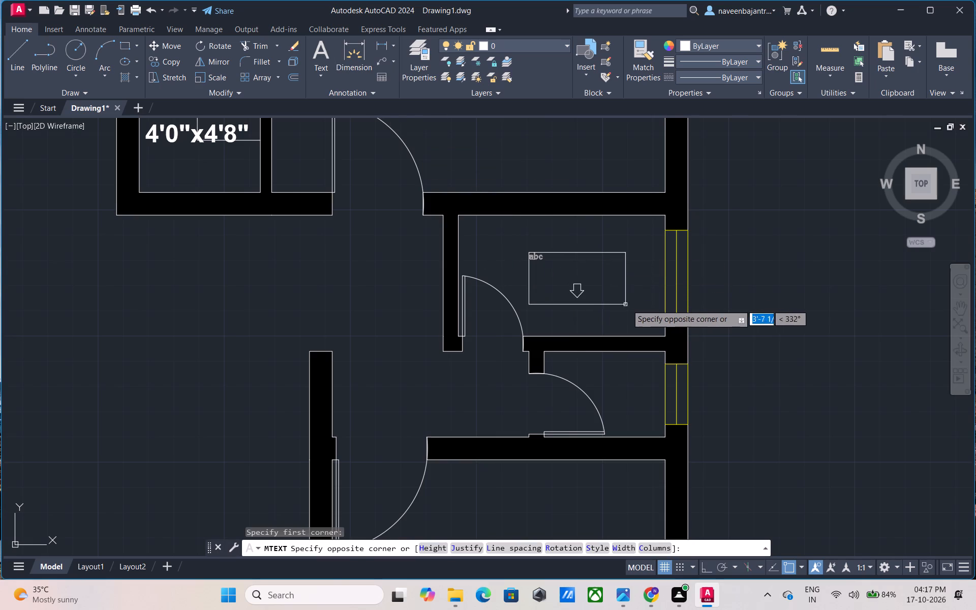
left_click(653, 303)
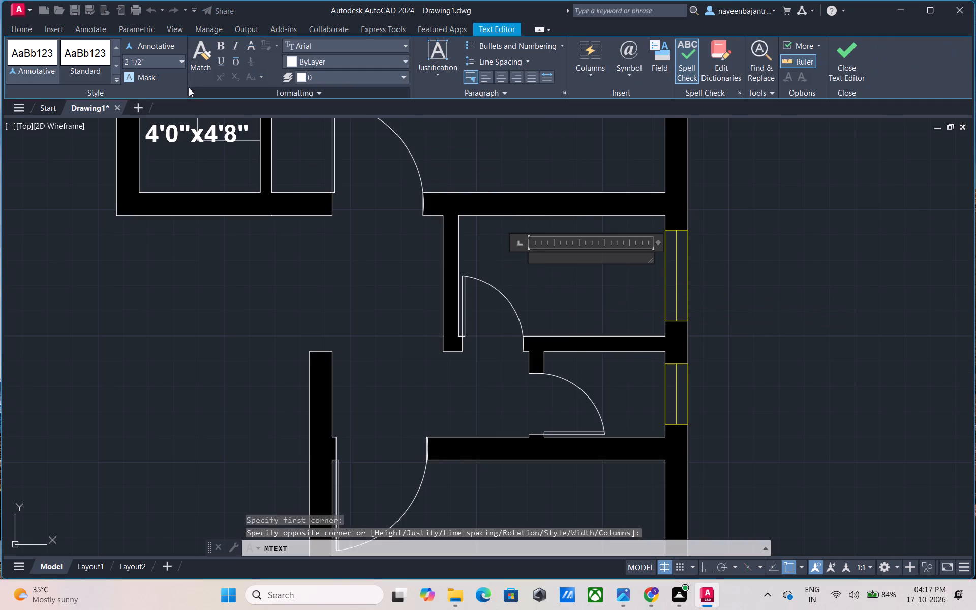
left_click(165, 62)
key("7")
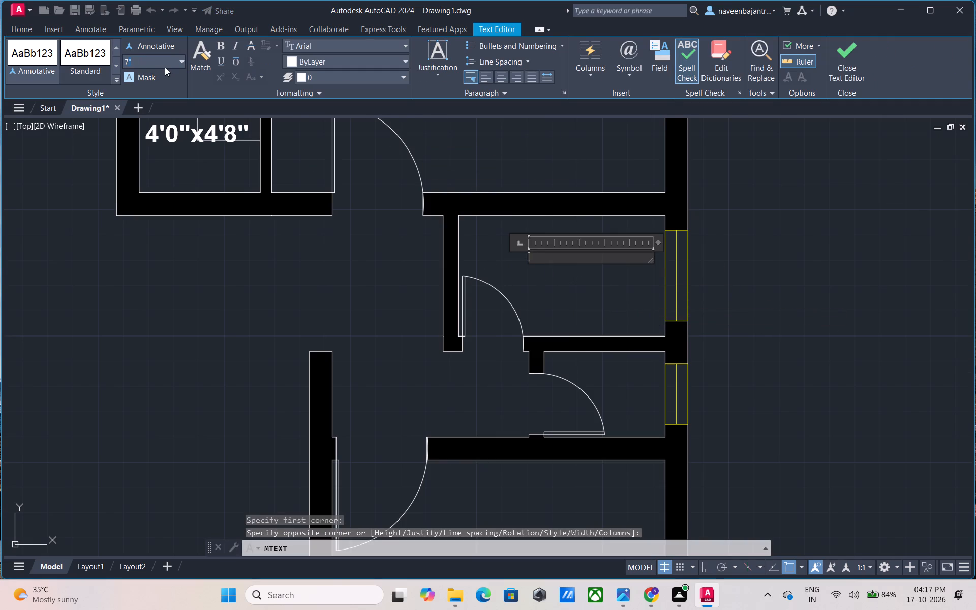
key("shift+quotedbl")
key("Return")
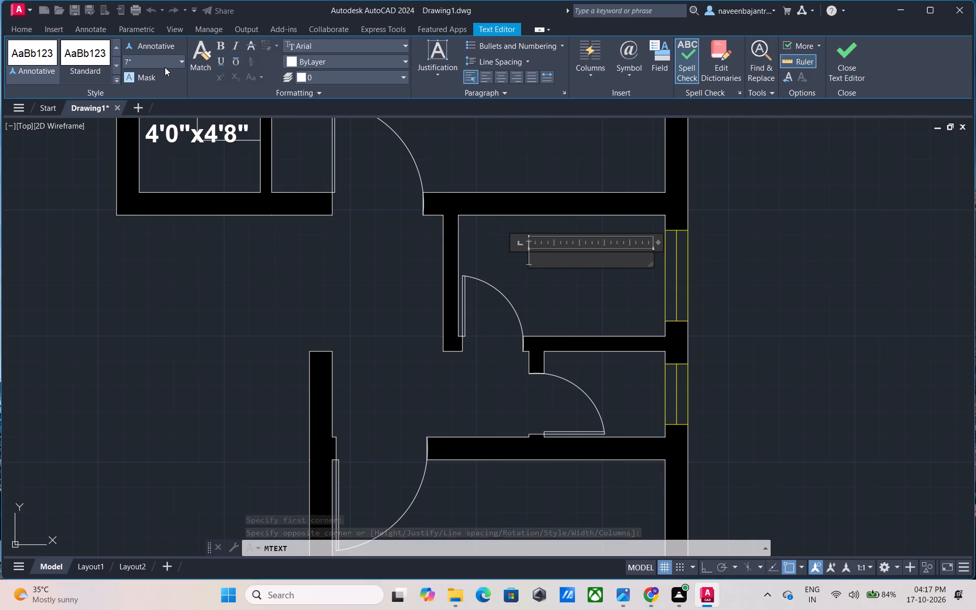
type("BATH")
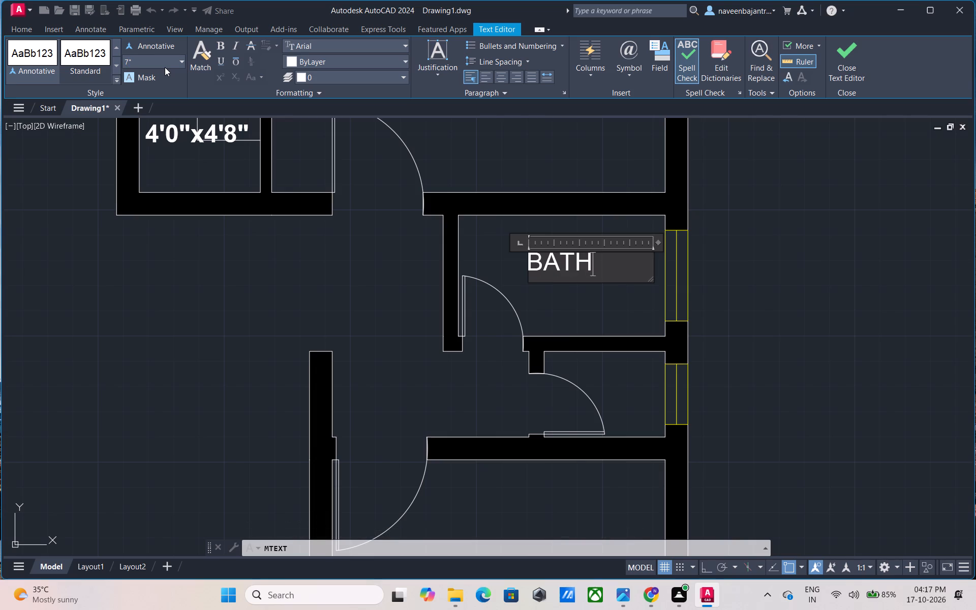
key("Return")
type("4'")
type("0\"")
key("x")
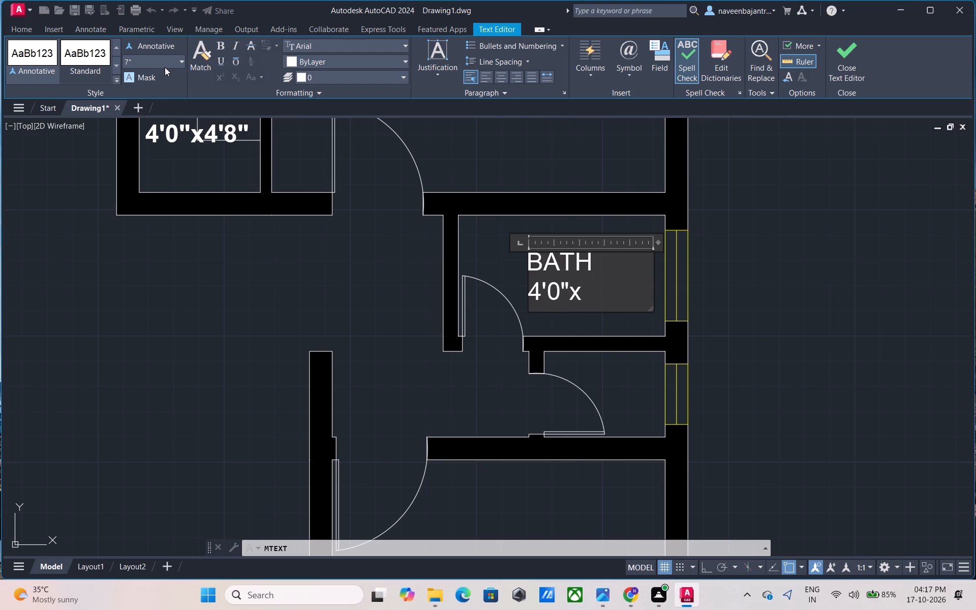
key("6")
key("apostrophe")
type("10")
key("shift+quotedbl")
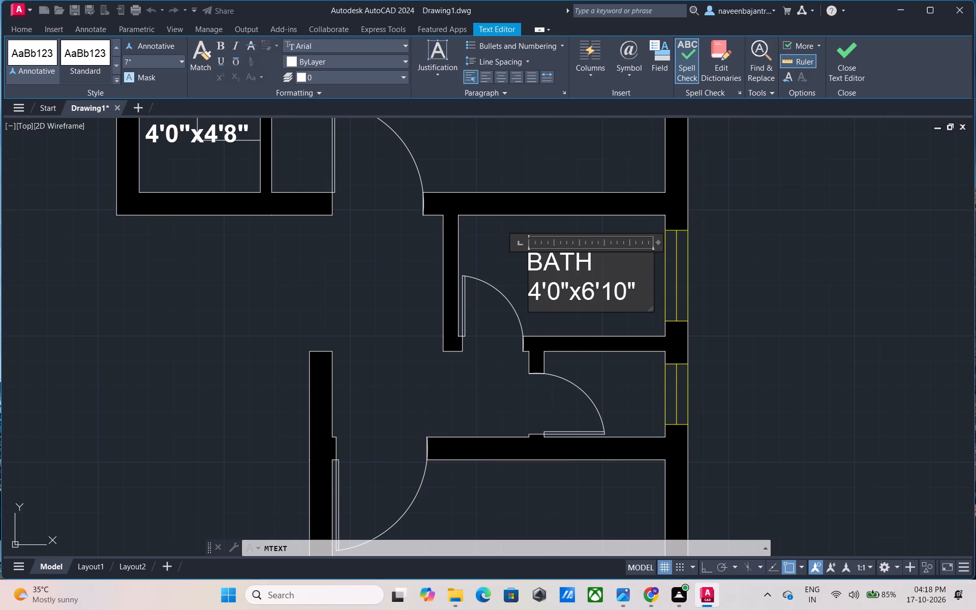
Centre both lines of the bath label, make them bold, and finish the text edit.
left_click_drag(639, 289, 529, 266)
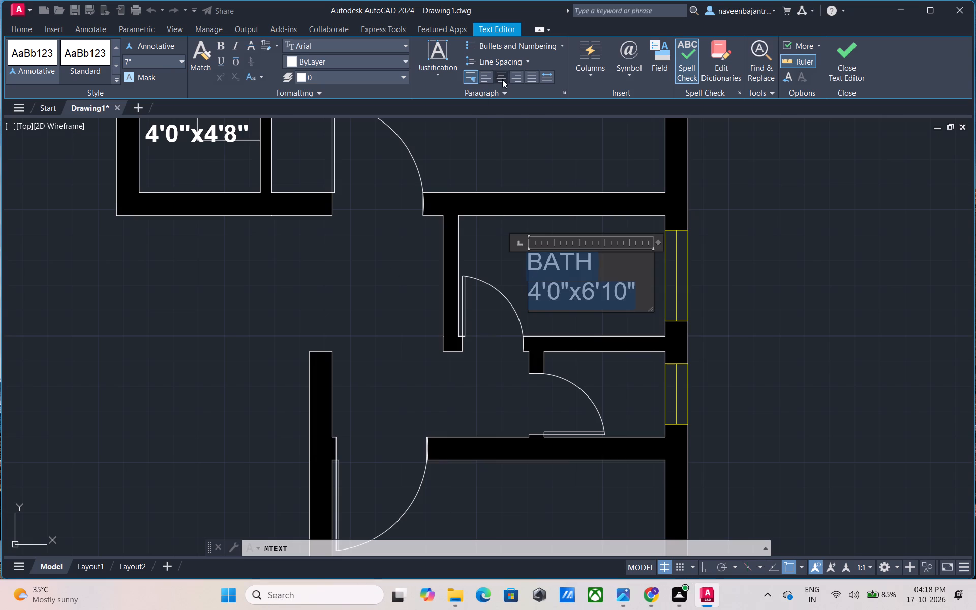
left_click(502, 79)
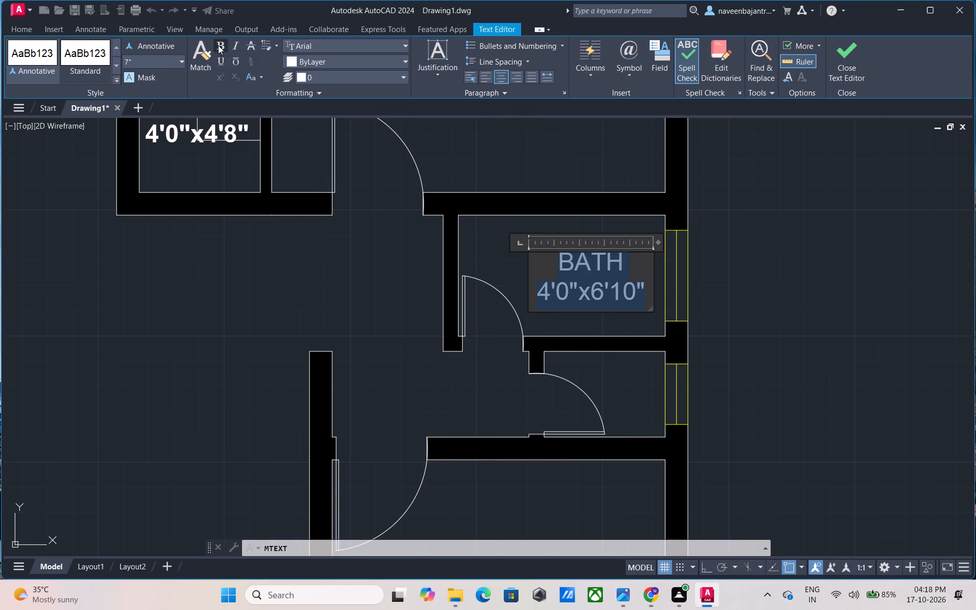
left_click(218, 45)
left_click(859, 81)
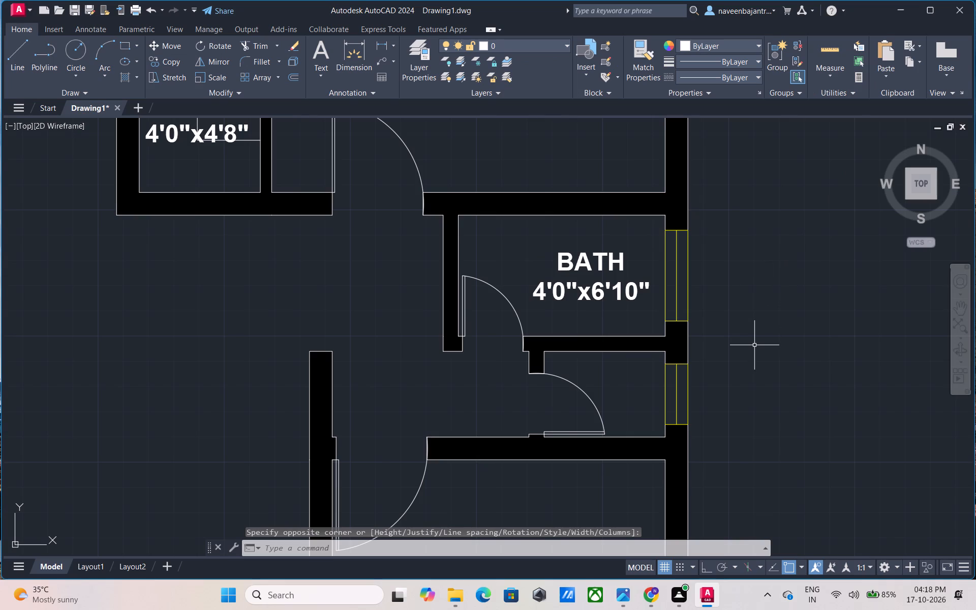
Measure the north-south inner width of the small room south of the bath with the Dimension tool, without placing a dimension.
middle_click_drag(754, 345, 750, 295)
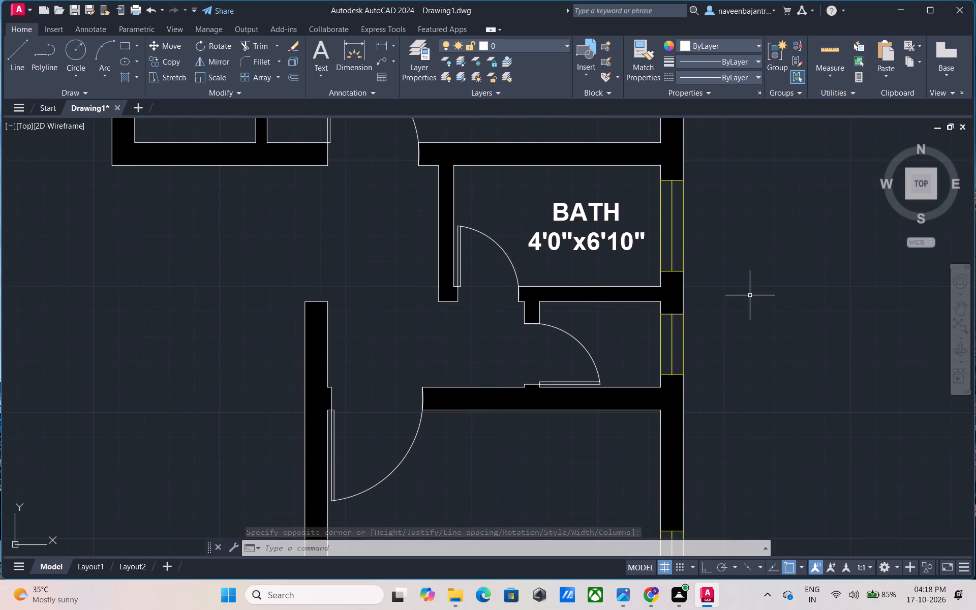
key("Escape")
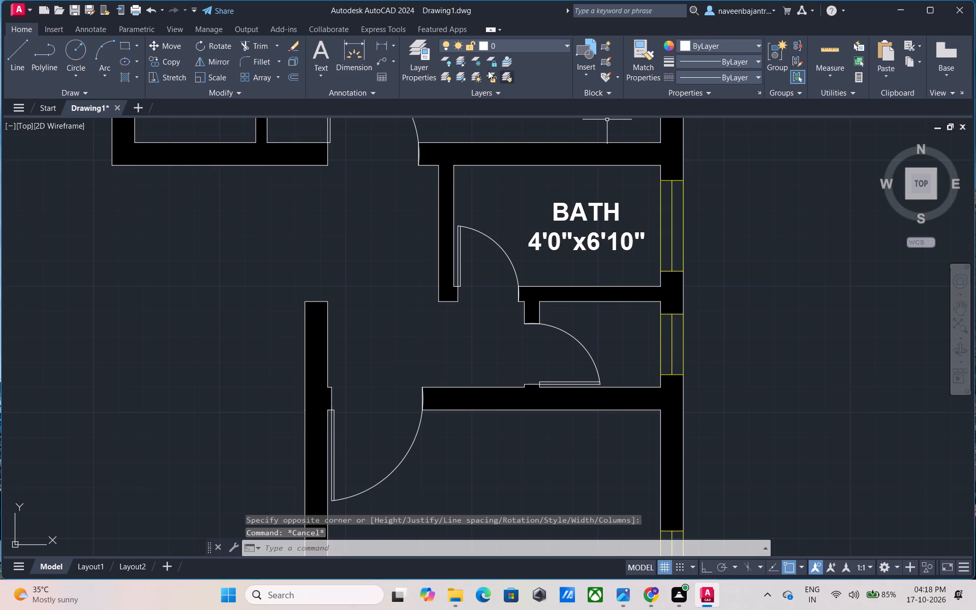
left_click(359, 53)
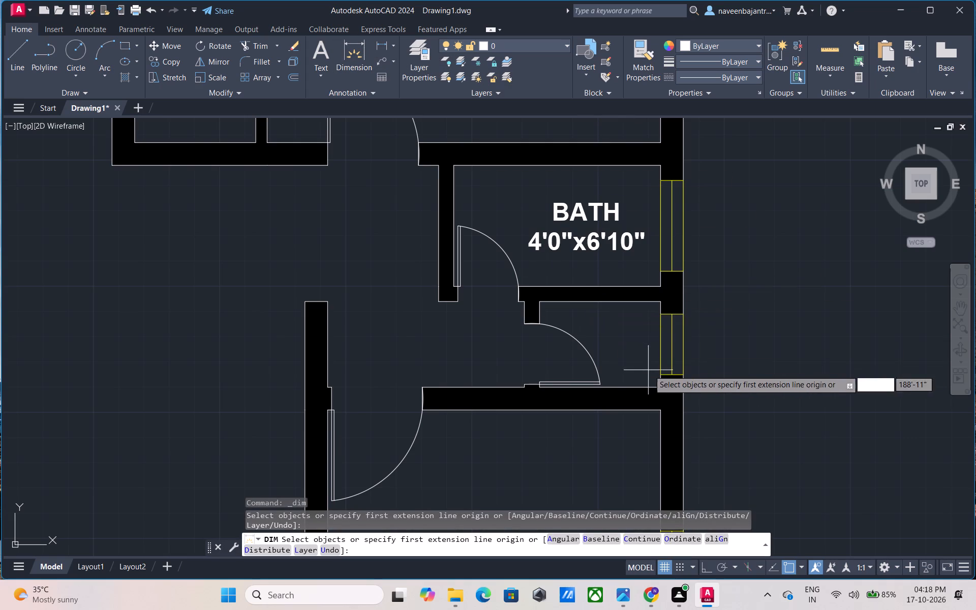
left_click(659, 386)
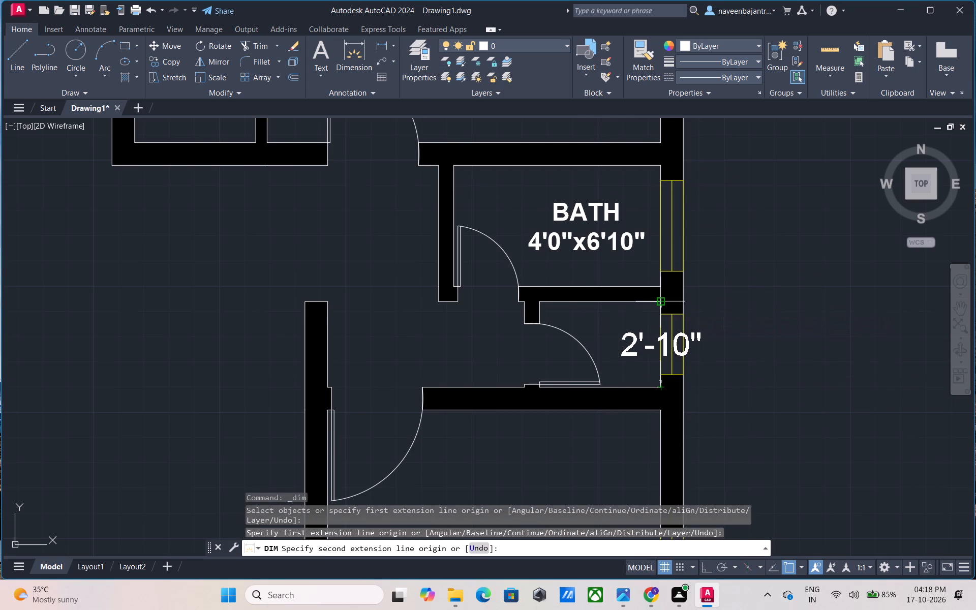
key("Escape")
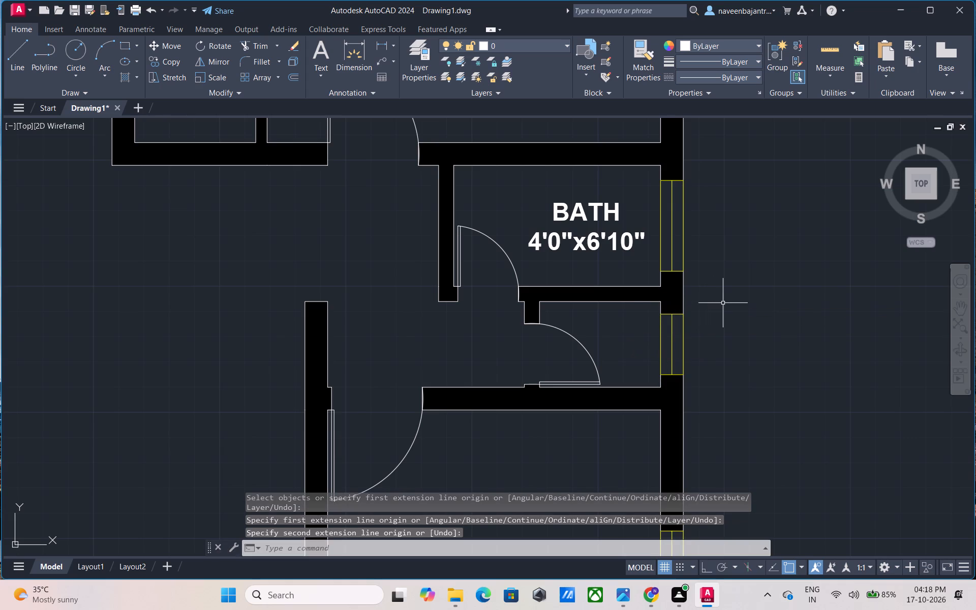
key("Escape")
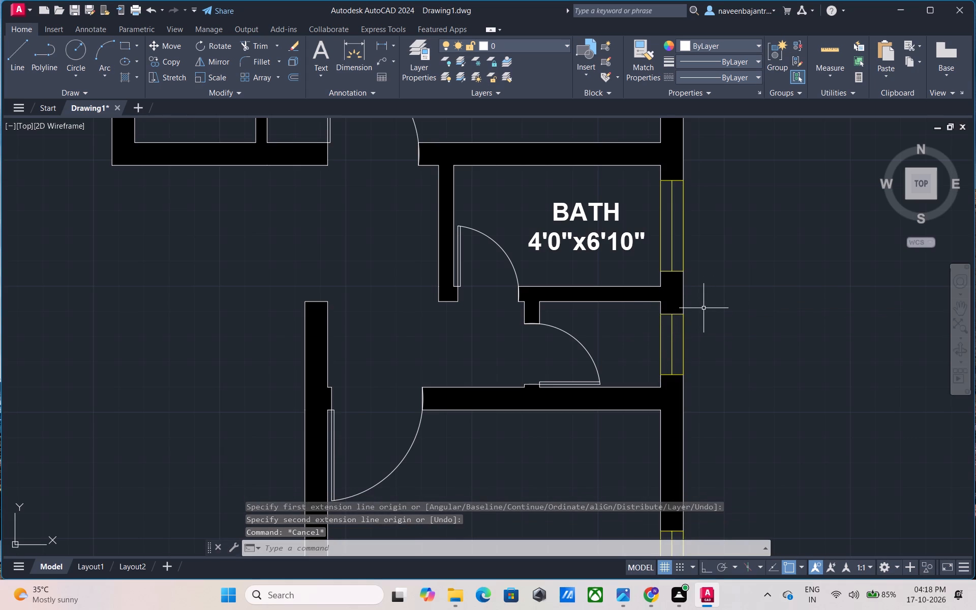
Add a multiline text label in the small room south of the bath with 7" text height, reading TOILET with 4'0"x2'10" below, and finish the edit.
left_click(313, 57)
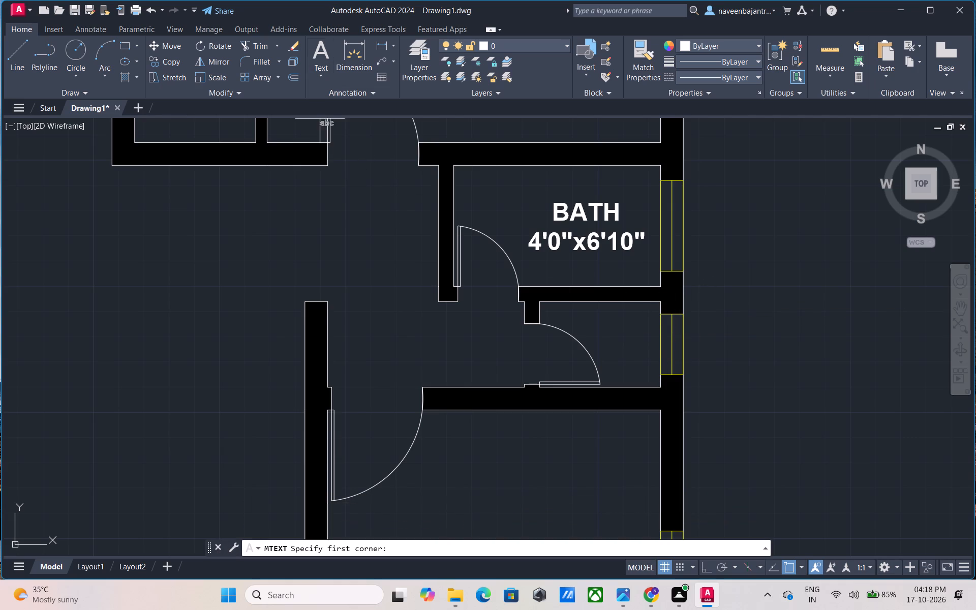
left_click(547, 317)
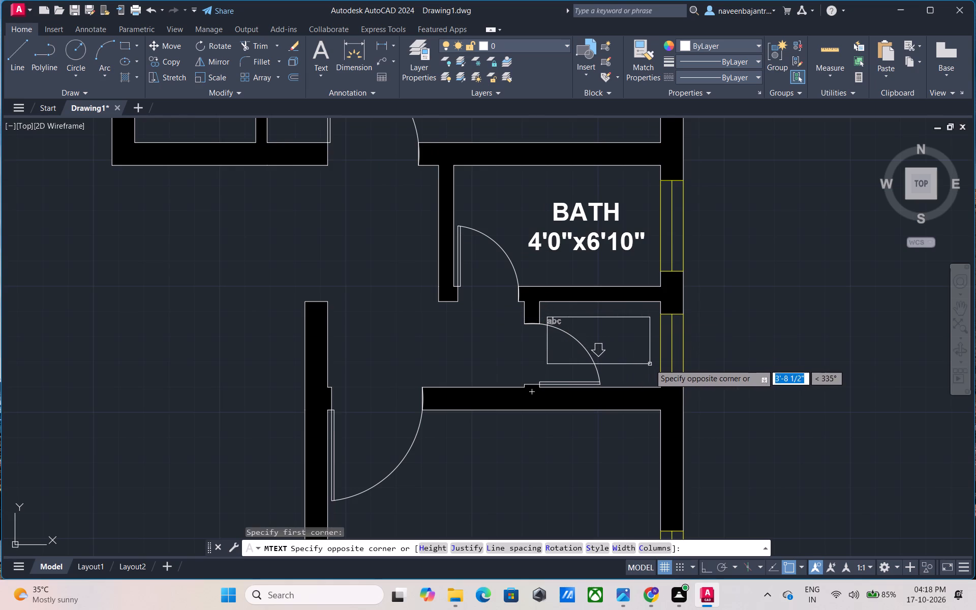
left_click(650, 364)
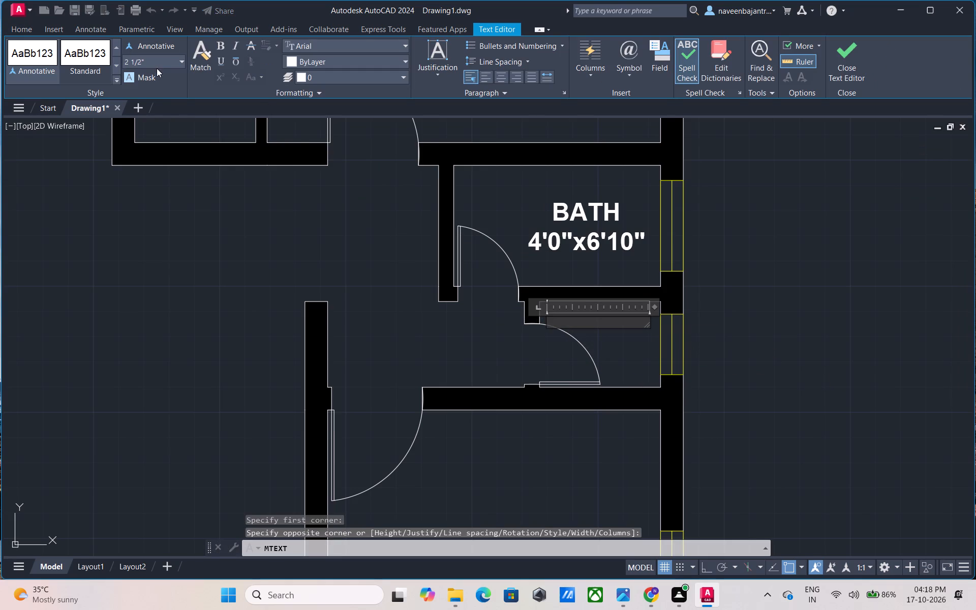
left_click(157, 65)
type("7\"")
key("Return")
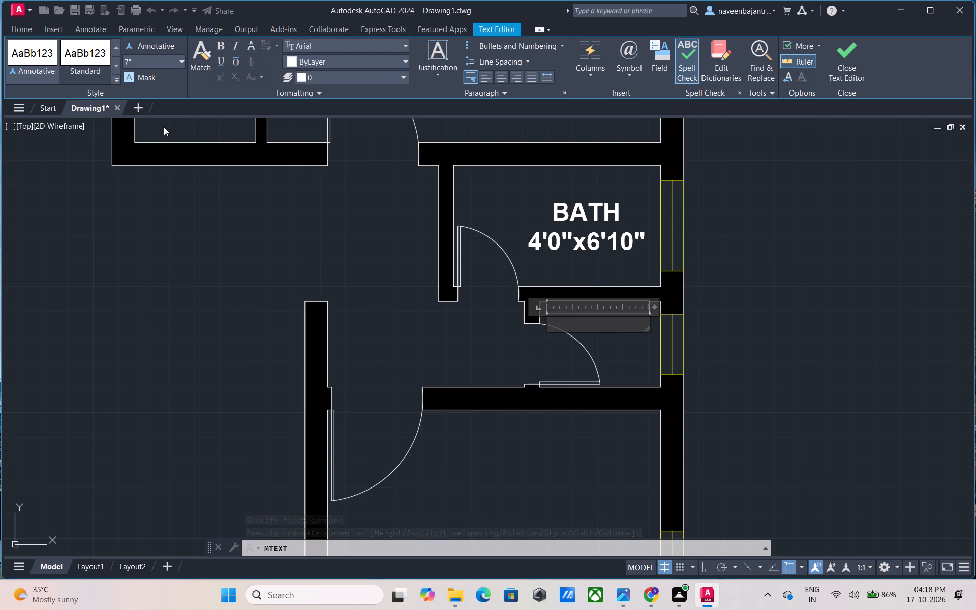
type("TO")
type("IL")
type("ET")
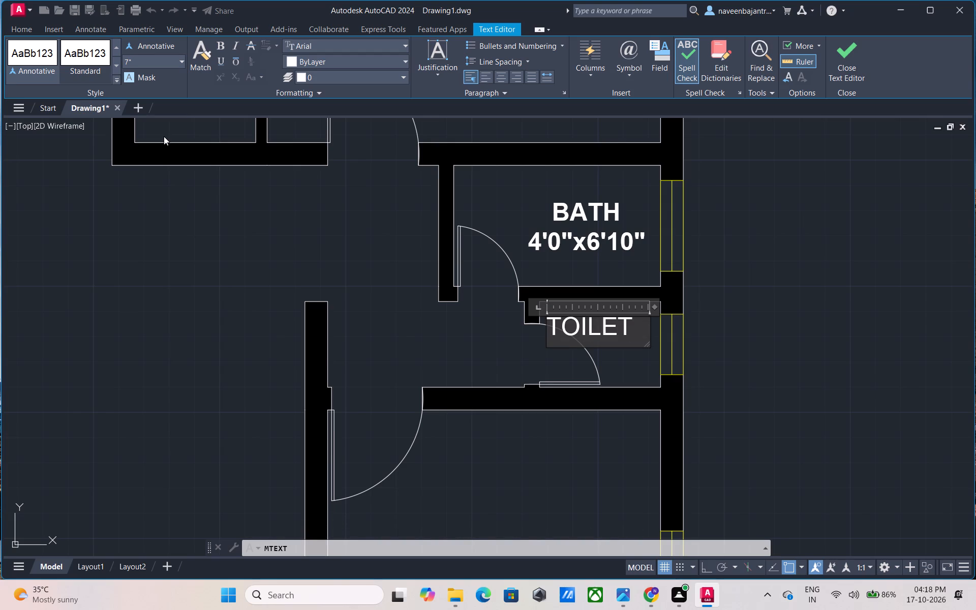
key("Return")
type("4'")
type("0\"")
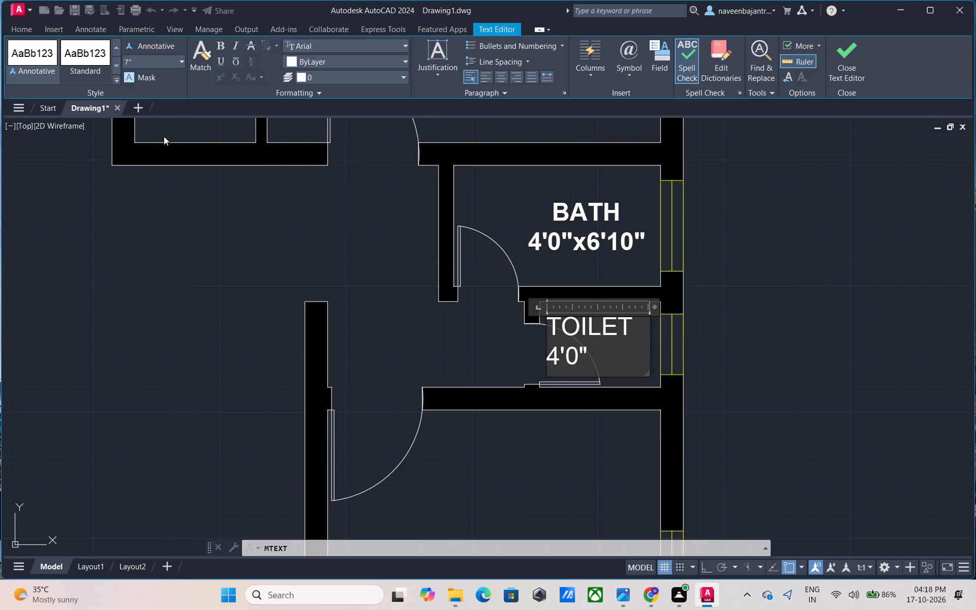
key("z")
key("BackSpace")
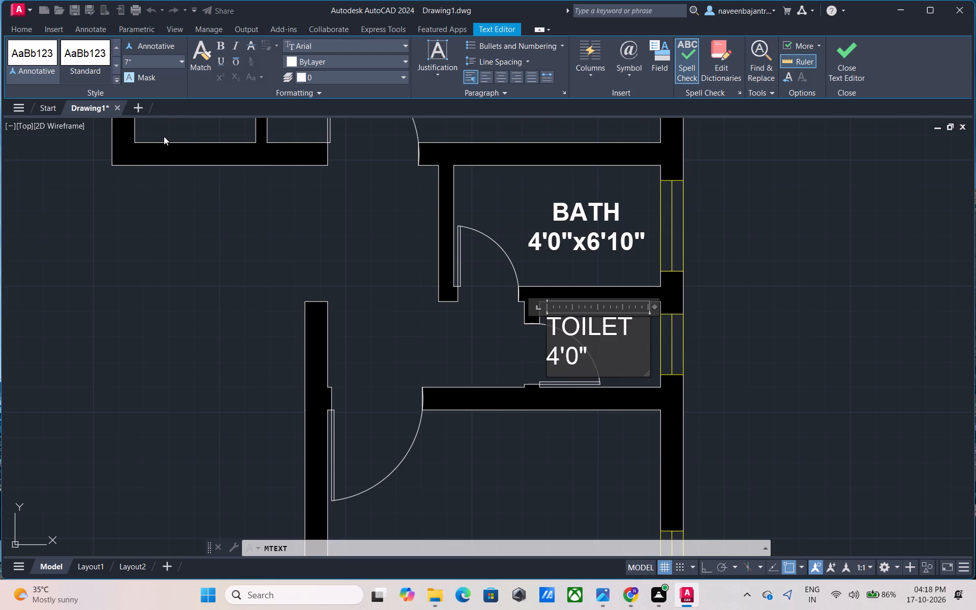
key("x")
type("2'10\"")
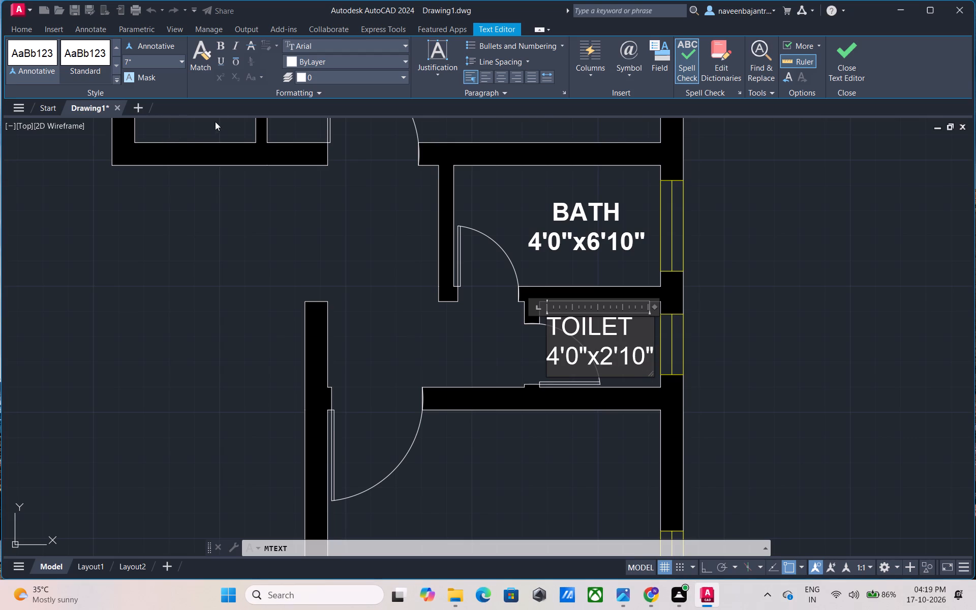
left_click(850, 64)
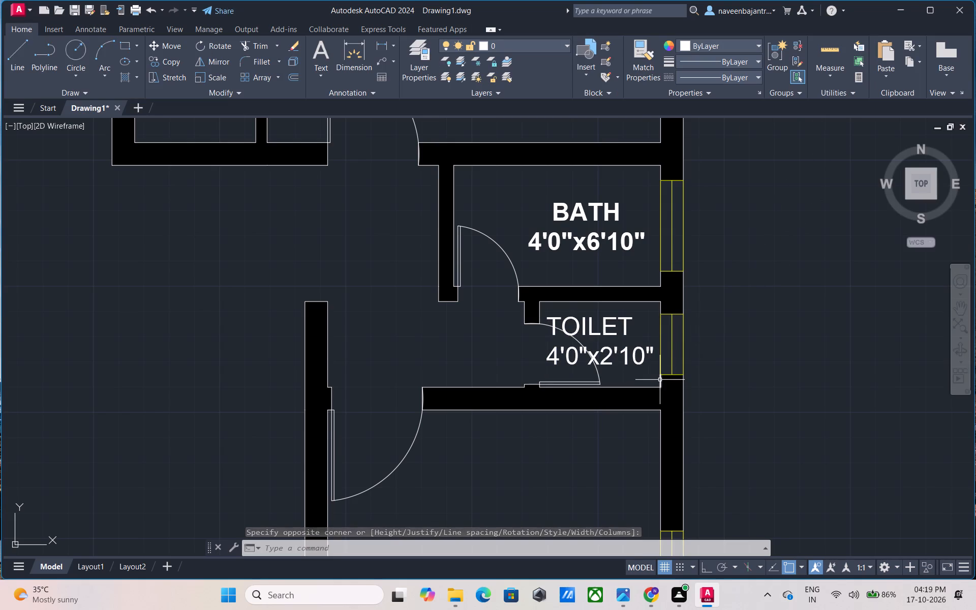
key("Escape")
Check the north-south inner width of the toilet south of the bath with the Dimension tool, without placing a dimension.
left_click(354, 63)
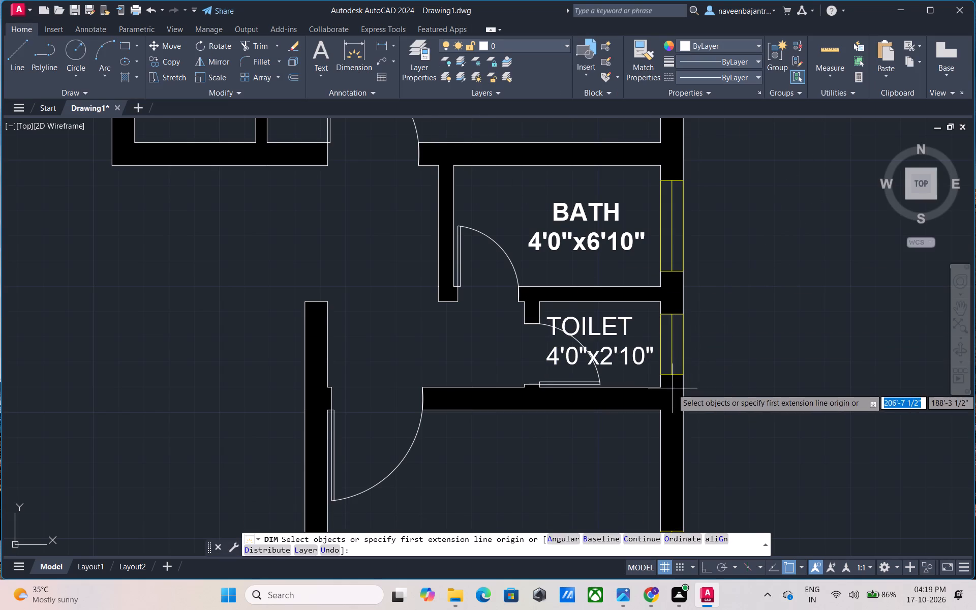
left_click(661, 388)
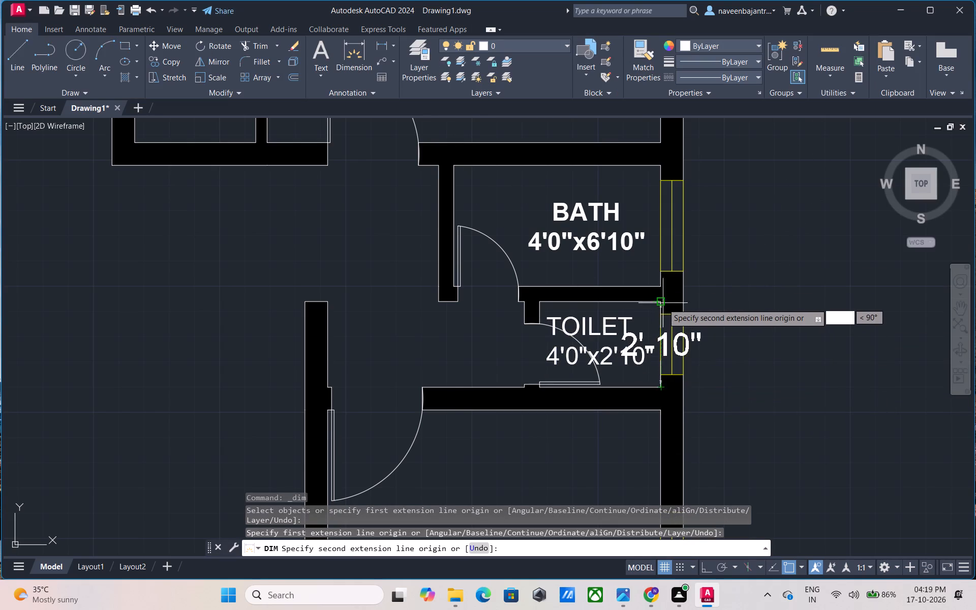
key("Escape")
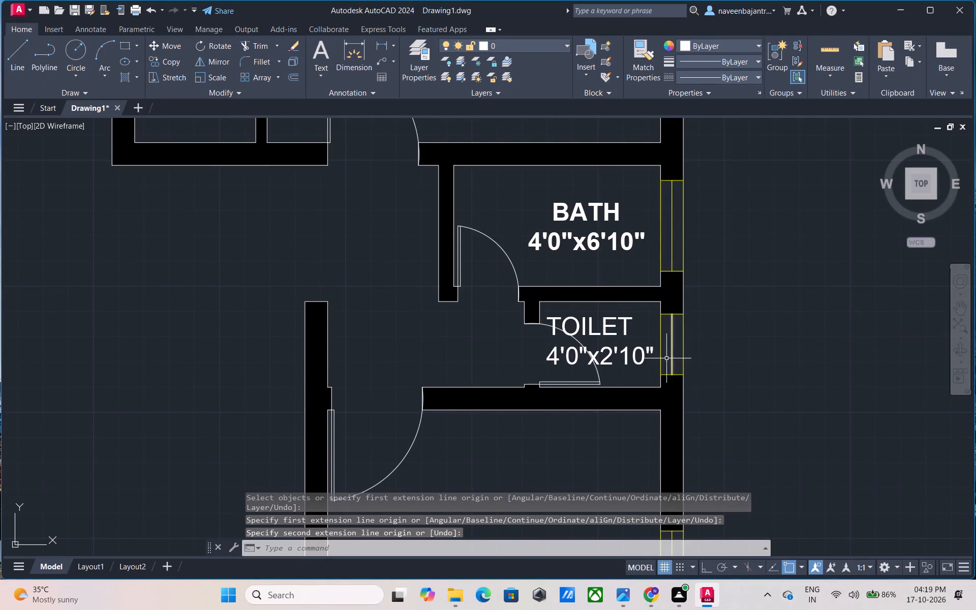
Make the label of the toilet south of the bath bold, centre both its lines, and finish the text edit.
double_click(649, 352)
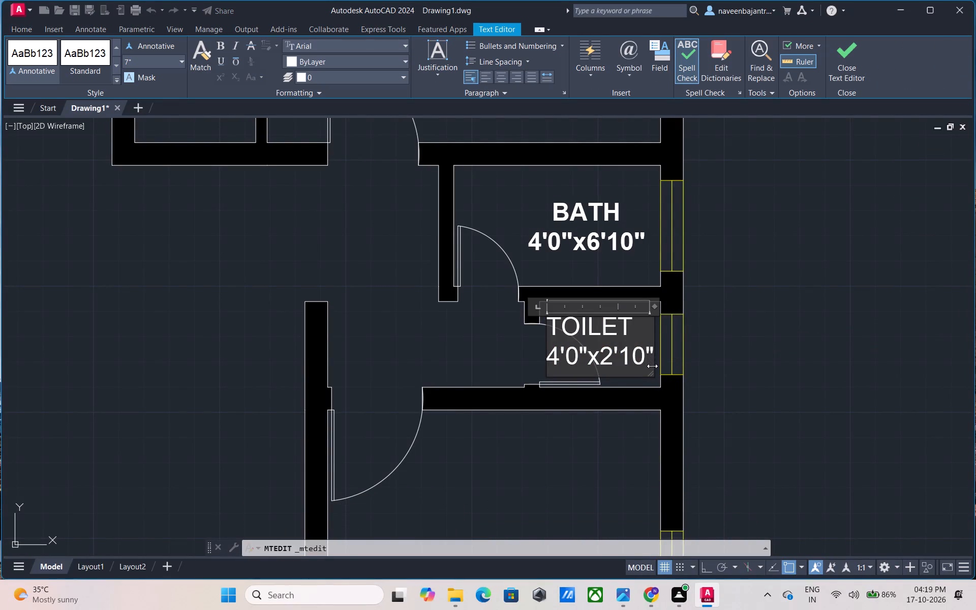
left_click_drag(649, 355, 587, 353)
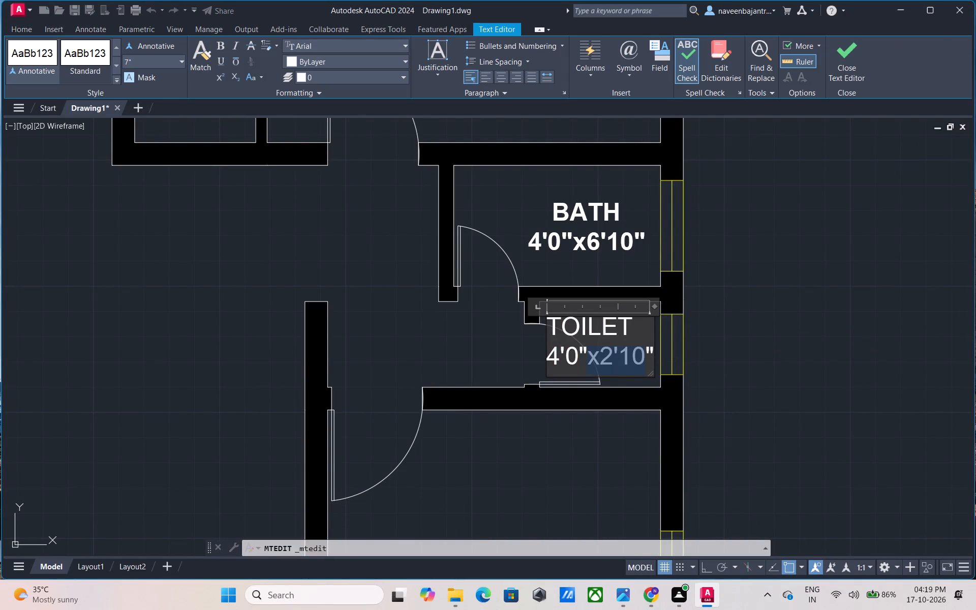
left_click_drag(587, 353, 552, 332)
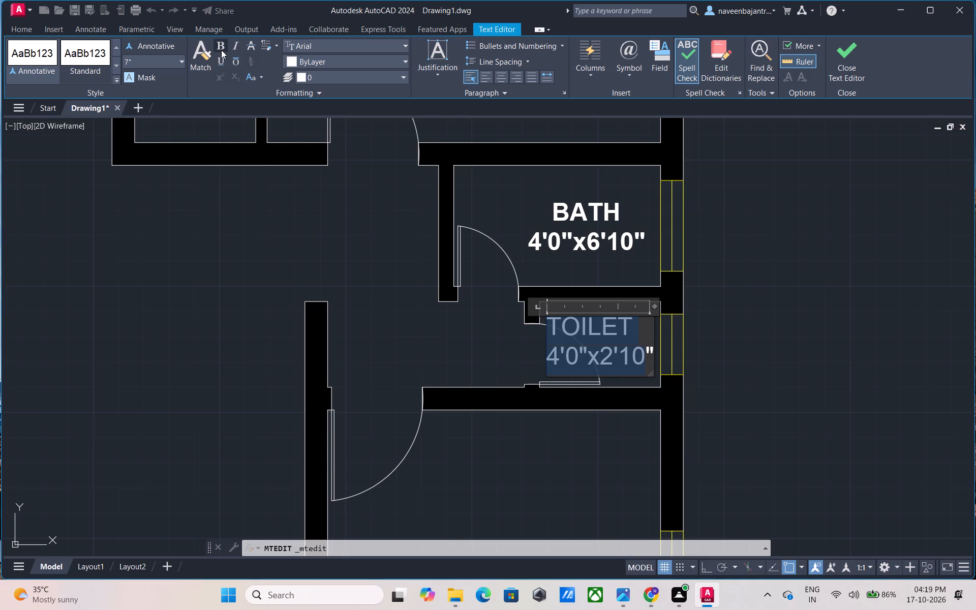
left_click(222, 48)
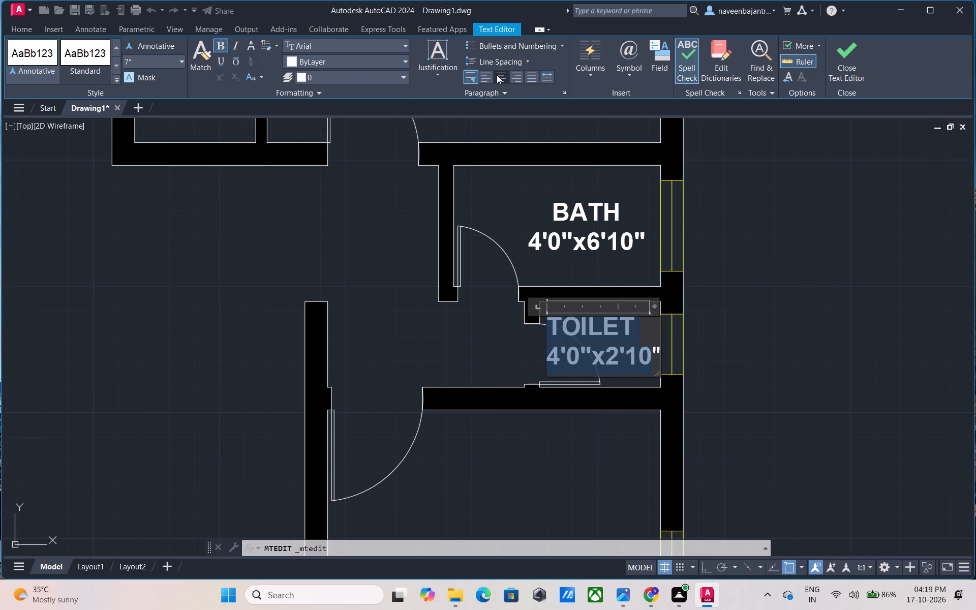
left_click(497, 75)
left_click(830, 77)
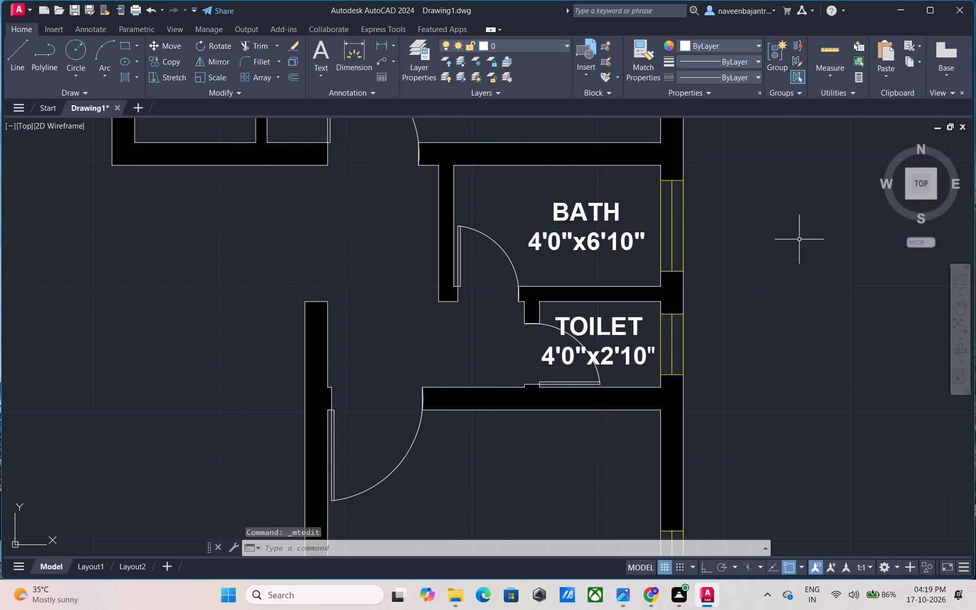
Add a multiline text label above the bed in the southeast bedroom with 7" text height, reading BED ROOM with 11'0"x14'0" below.
scroll(799, 240, "down", 2)
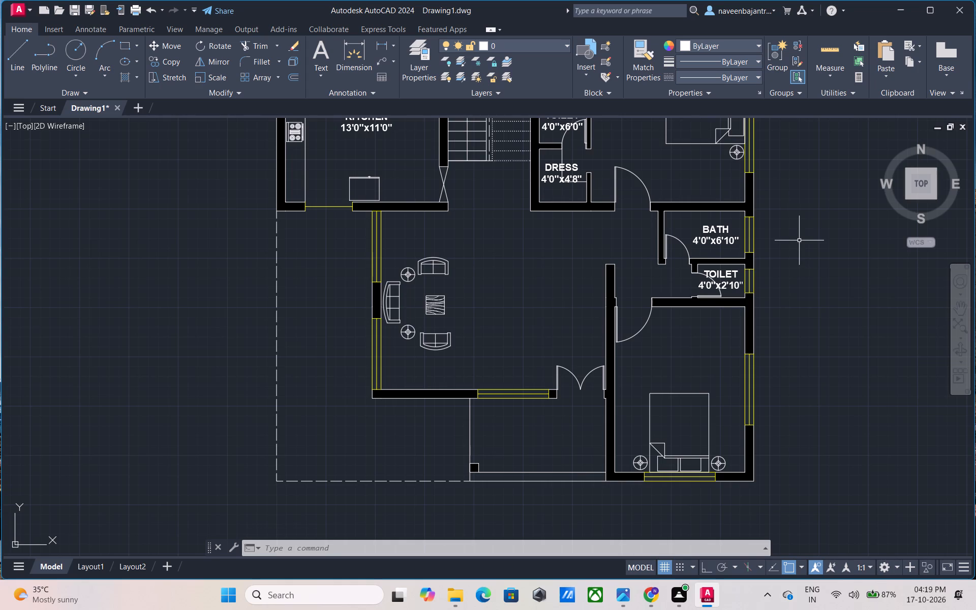
scroll(689, 325, "down", 1)
middle_click_drag(689, 330, 553, 291)
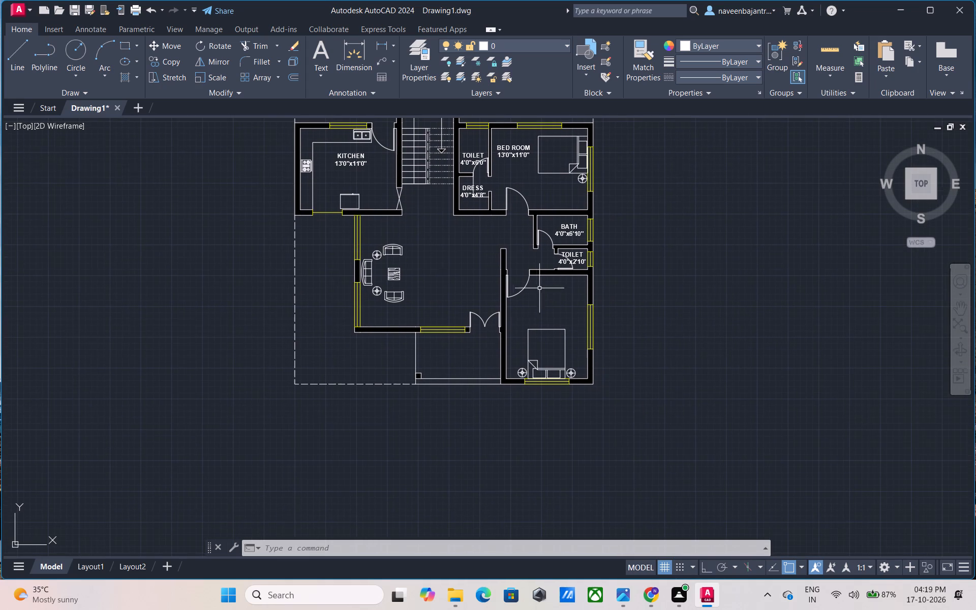
left_click(323, 48)
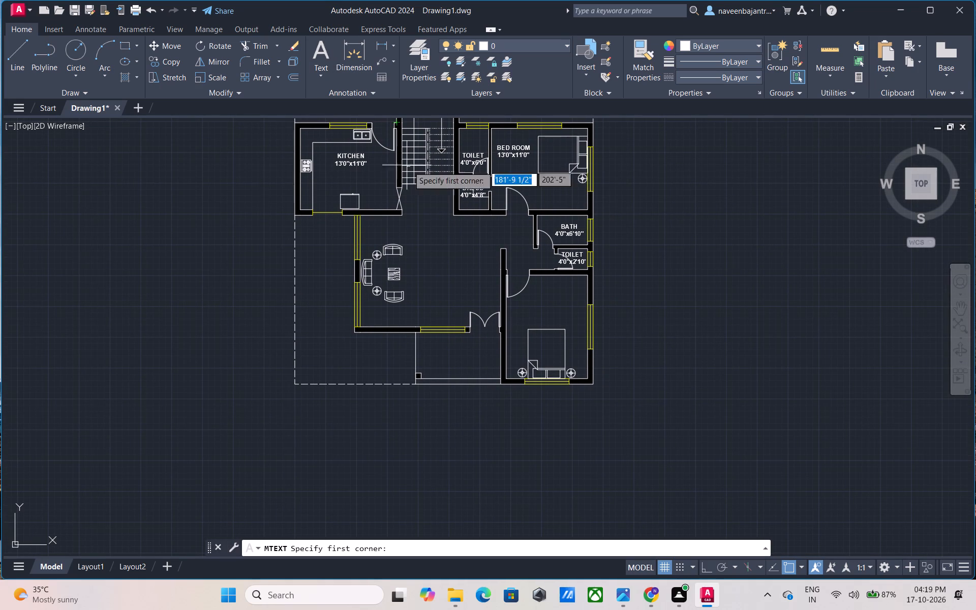
scroll(524, 303, "up", 1)
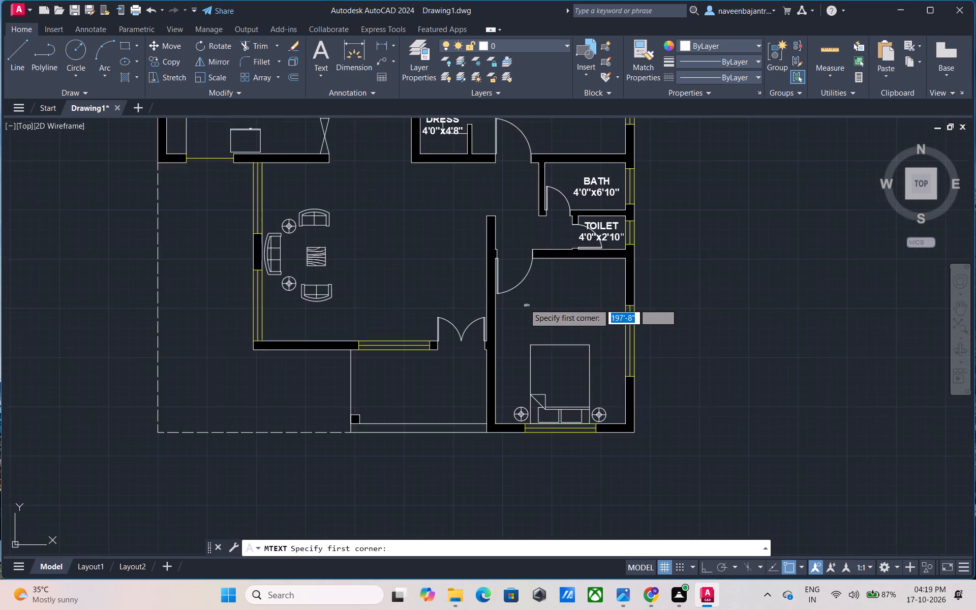
scroll(524, 303, "up", 2)
left_click(513, 282)
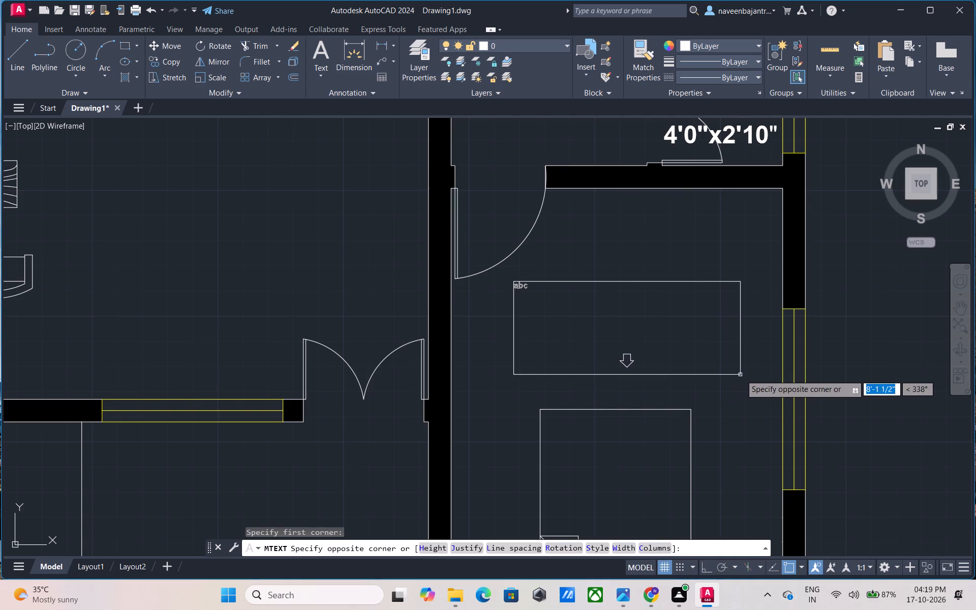
left_click(753, 380)
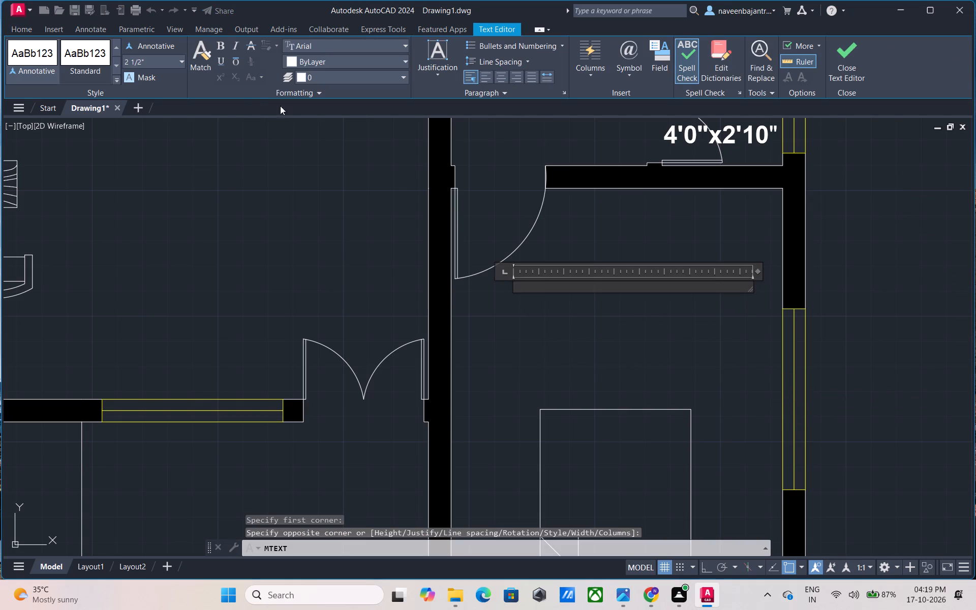
left_click(166, 66)
key("7")
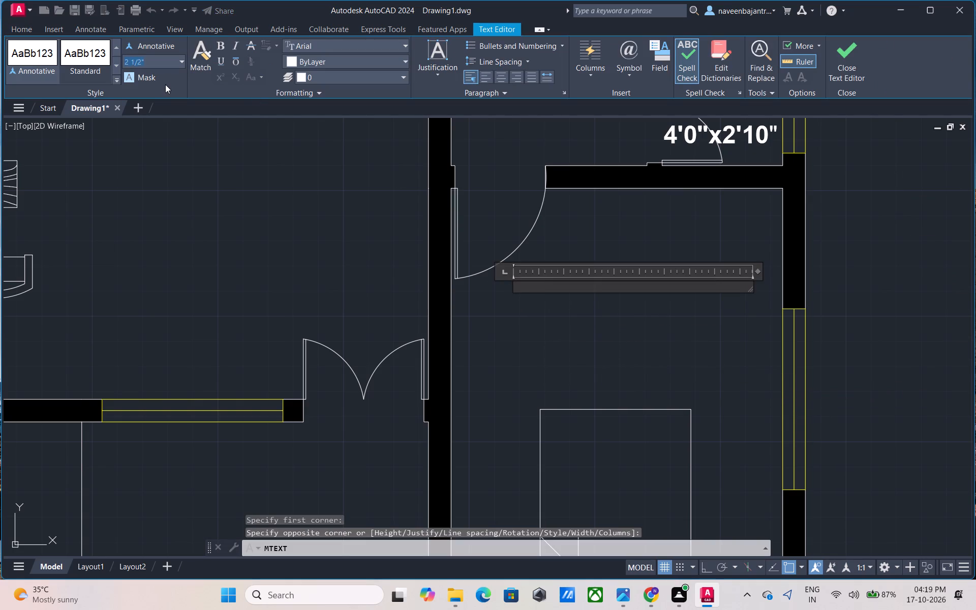
key("shift+quotedbl")
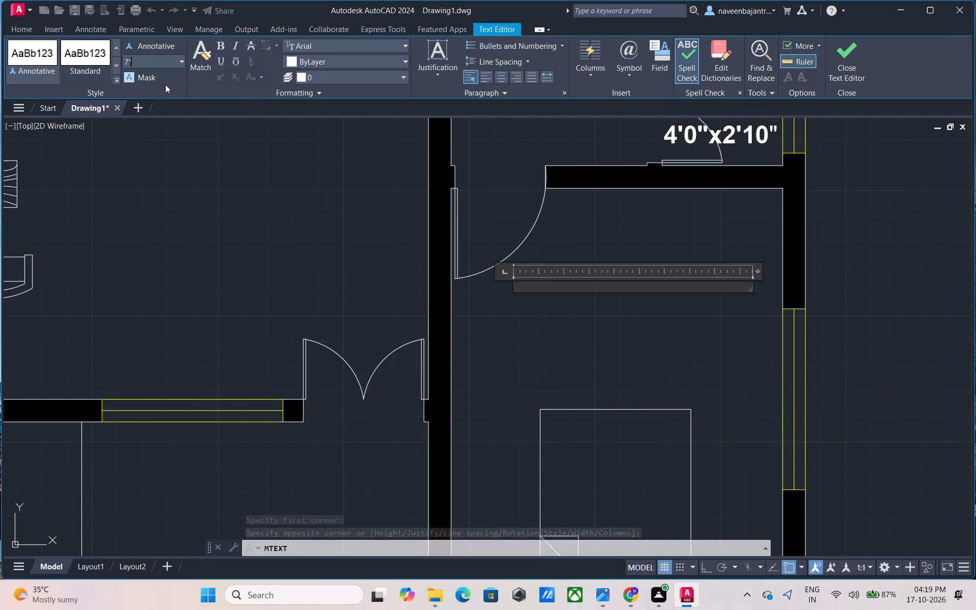
key("Return")
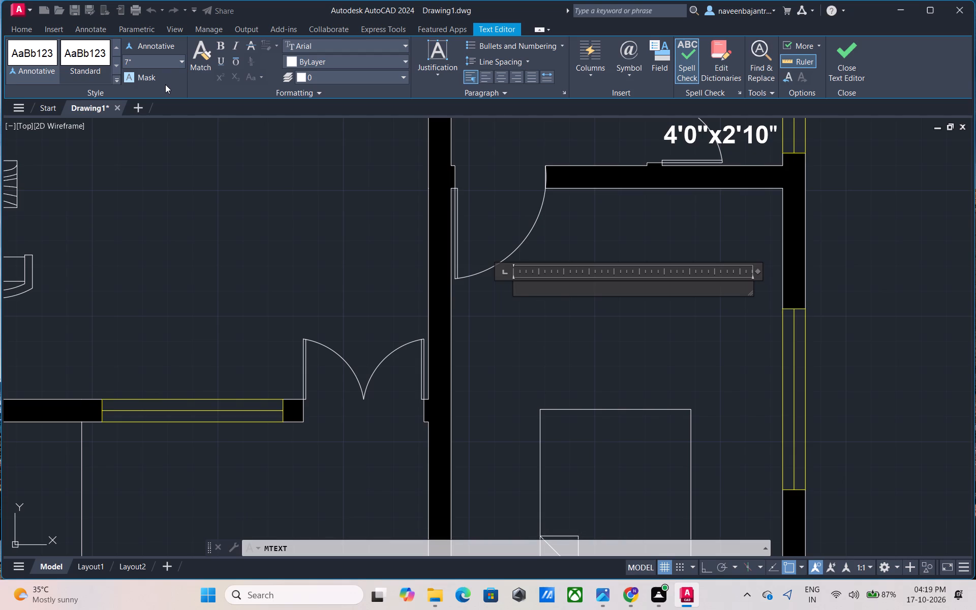
type("bed room")
key("BackSpace")
key("BackSpace")
key("BackSpace")
key("BackSpace")
key("BackSpace")
key("BackSpace")
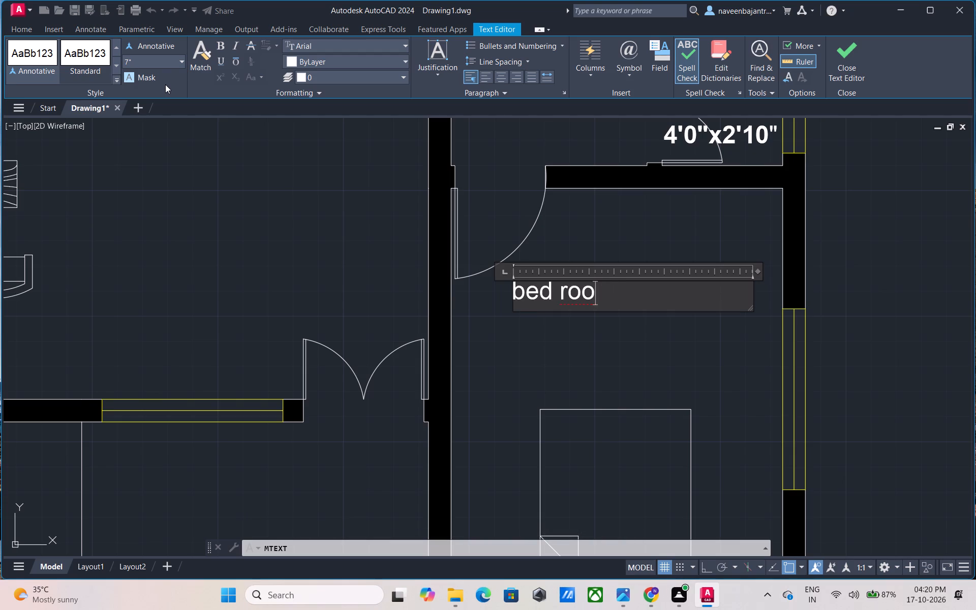
key("BackSpace")
key("BackSpace")
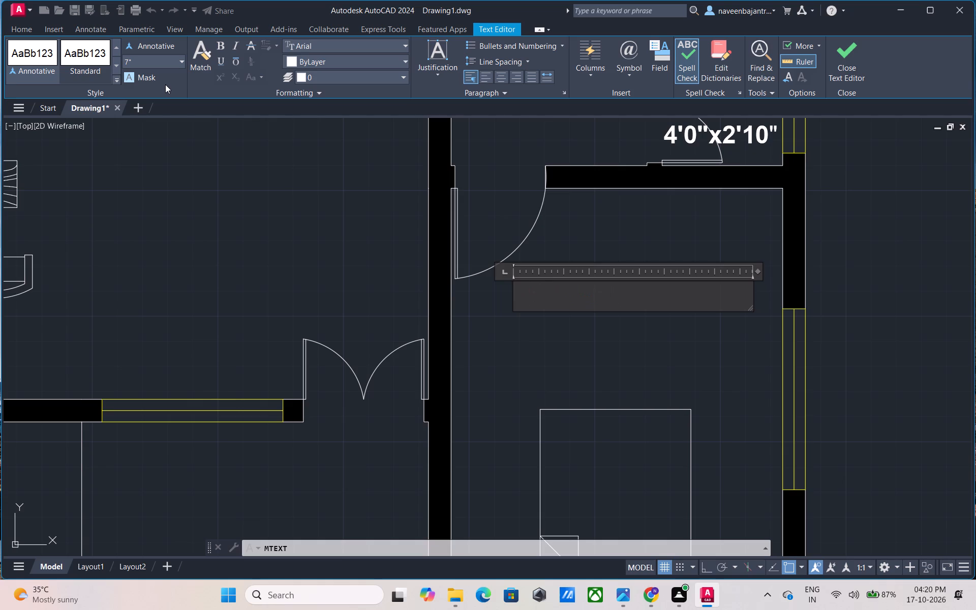
type("BED R")
type("OOM")
key("Return")
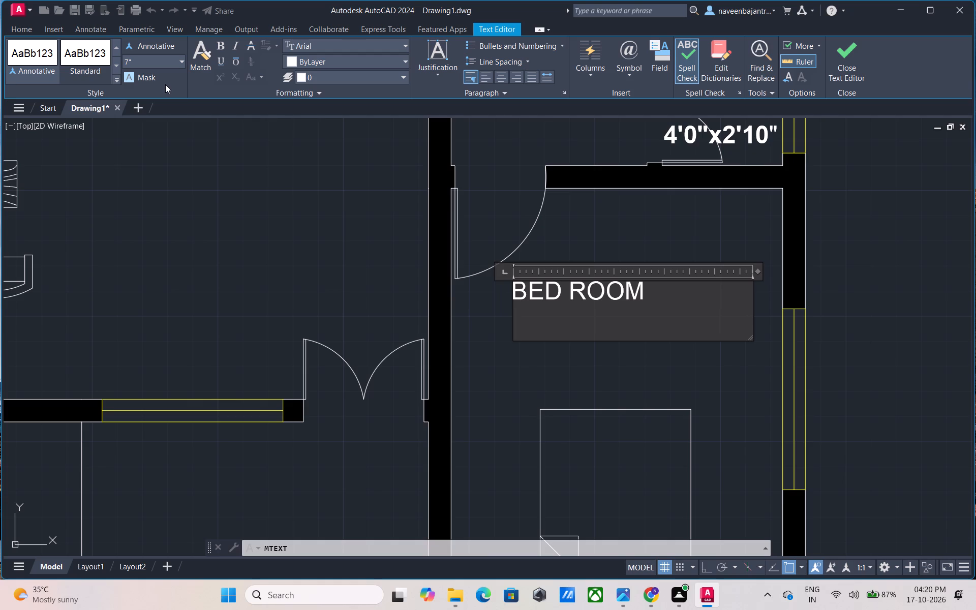
type("11'0\"")
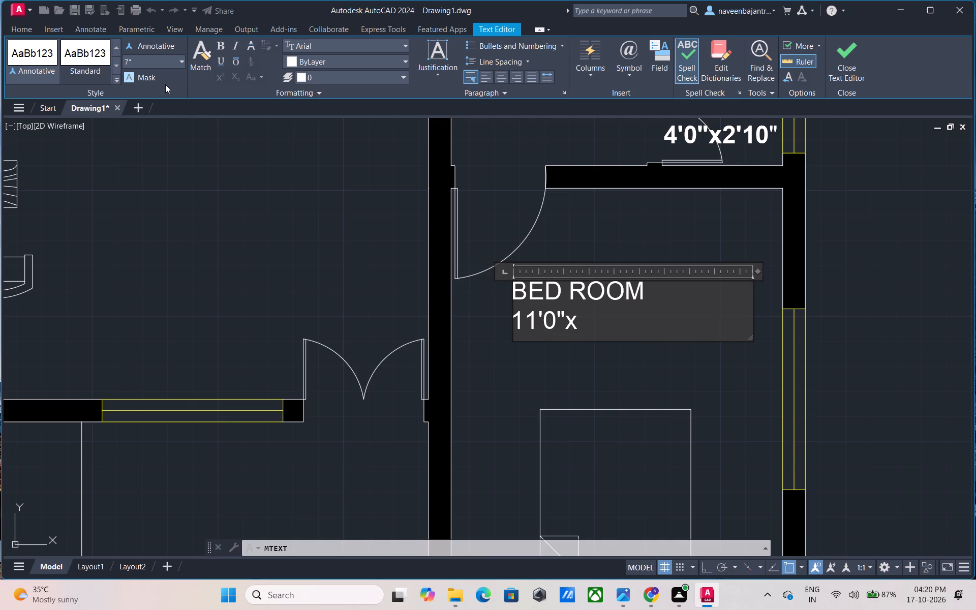
type("14'0\"")
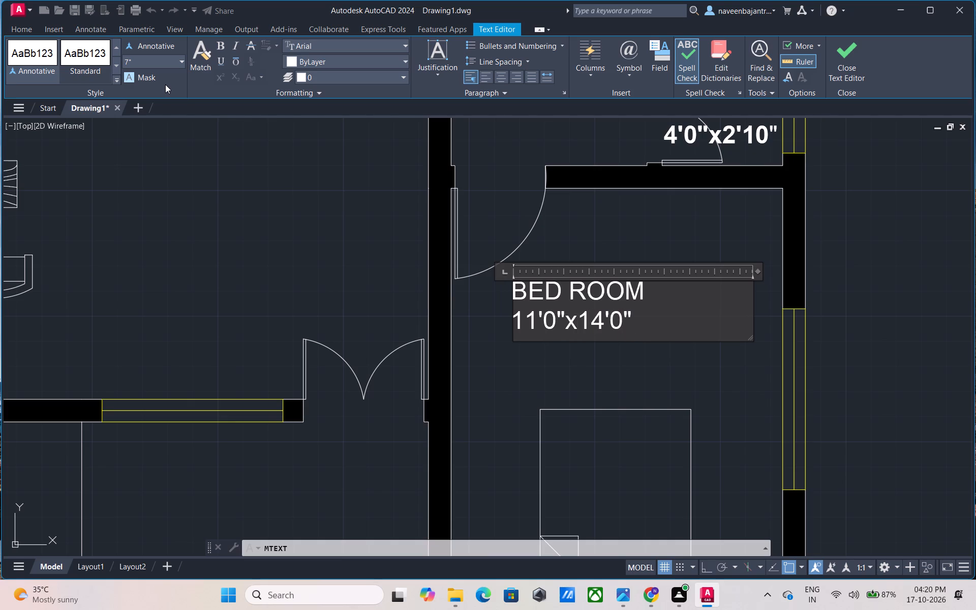
Centre both lines of the southeast bedroom label, make them bold, and finish the text edit.
left_click_drag(644, 318, 518, 290)
left_click_drag(518, 290, 504, 279)
left_click(499, 77)
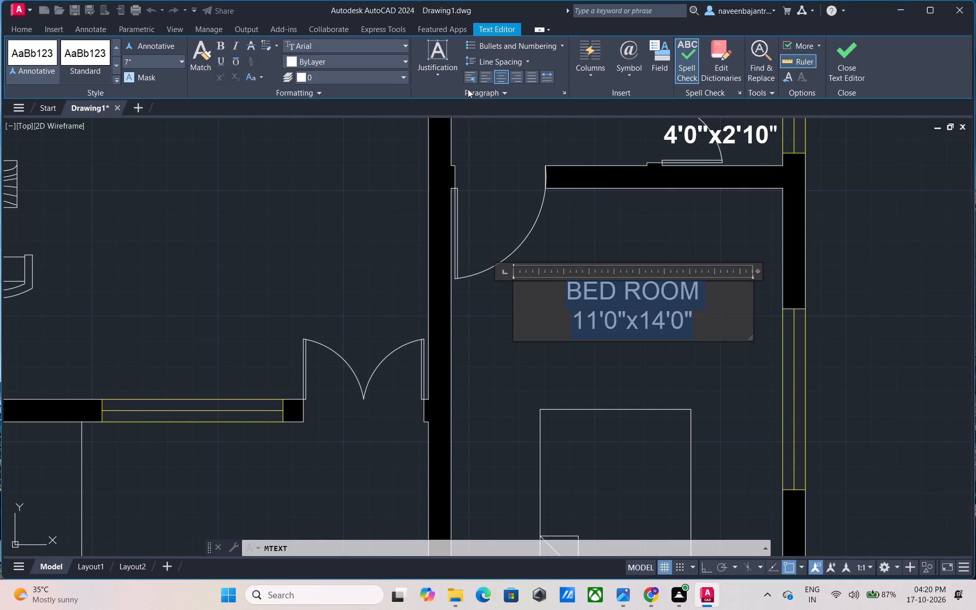
left_click(221, 45)
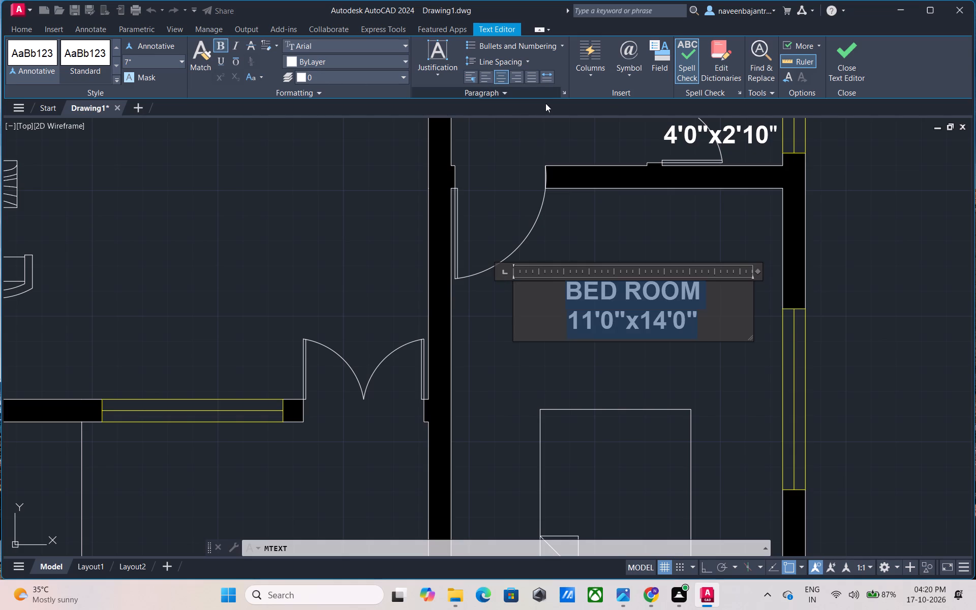
left_click(854, 59)
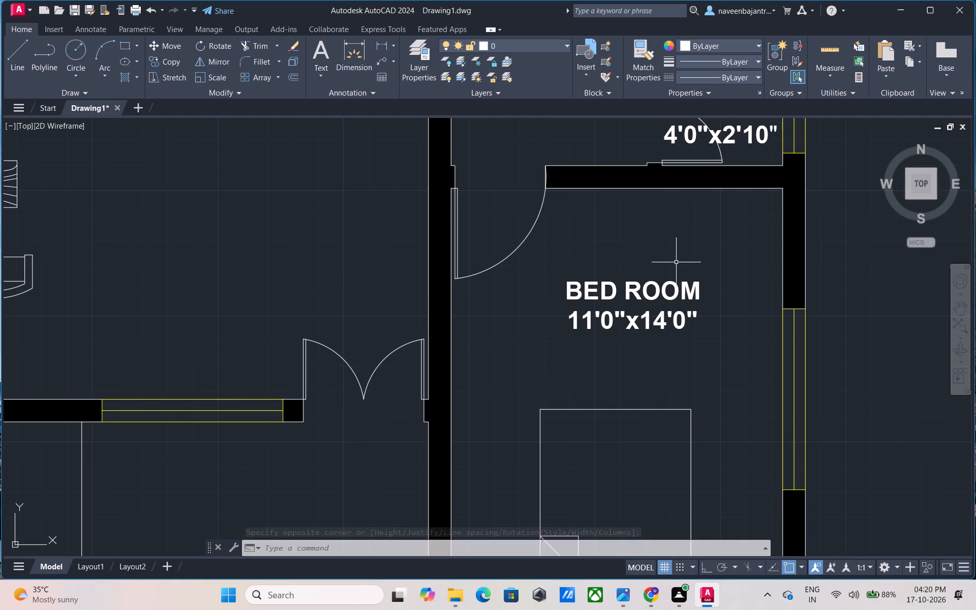
Add a multiline text label in the area outside the entrance door with 7" text height, reading VERANDAH with 11'6"x7'0" below.
scroll(671, 376, "down", 2)
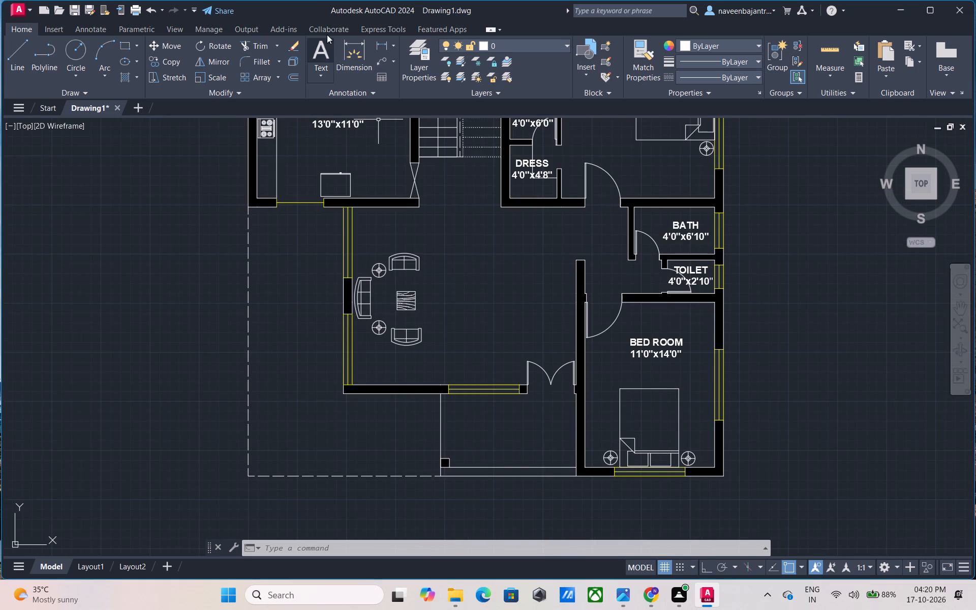
left_click(325, 52)
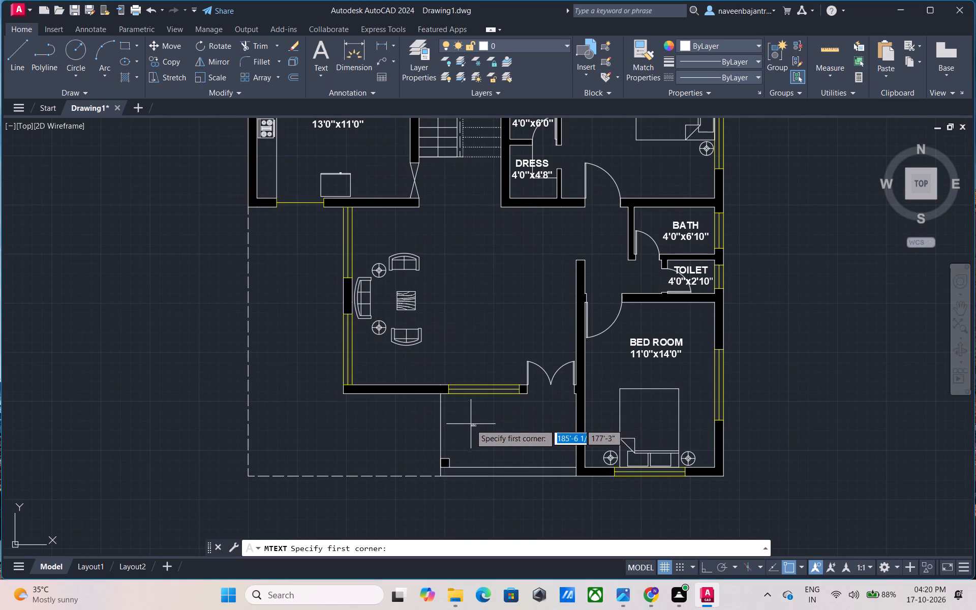
middle_click_drag(458, 423, 457, 401)
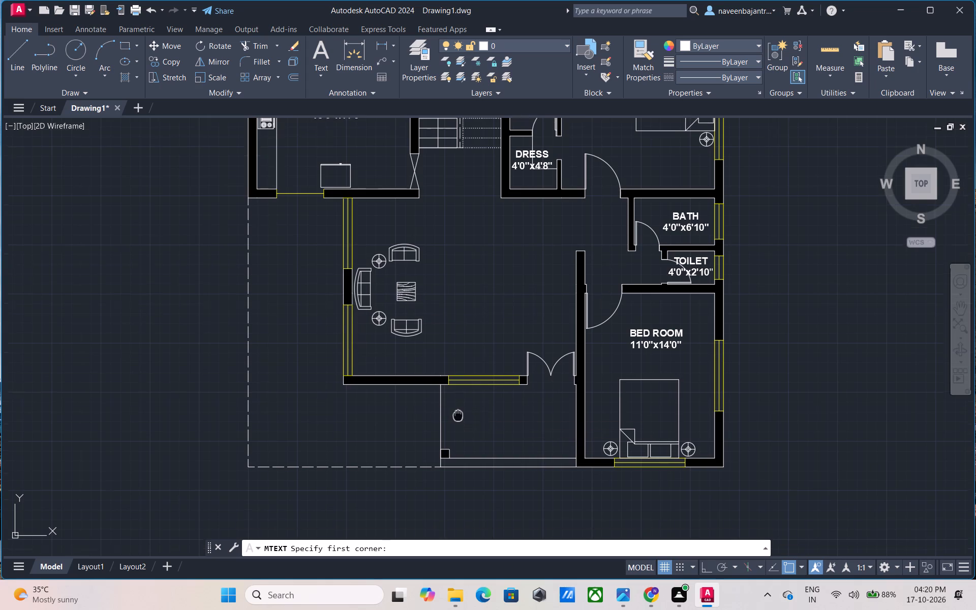
middle_click_drag(457, 401, 445, 321)
scroll(445, 321, "up", 2)
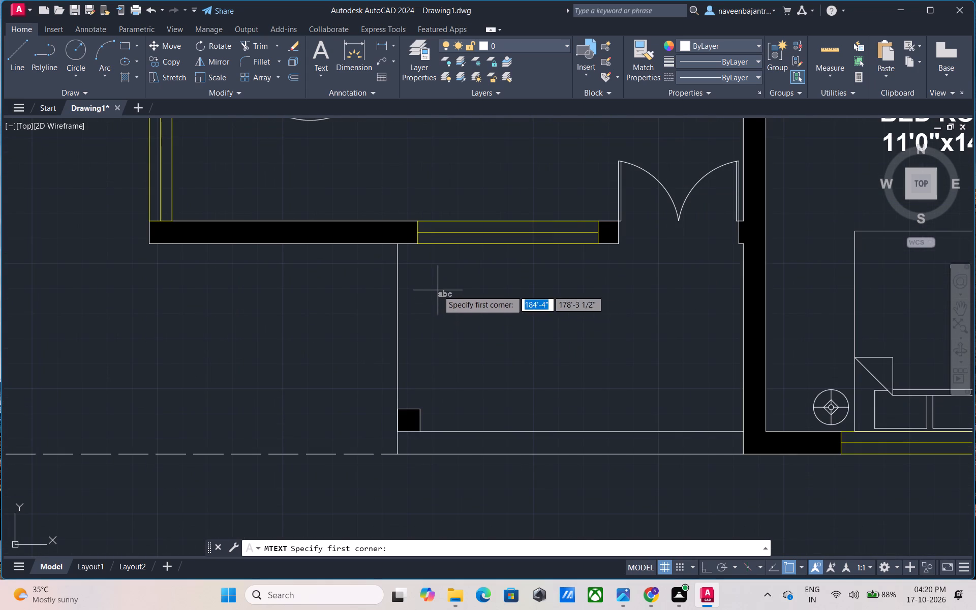
left_click(437, 289)
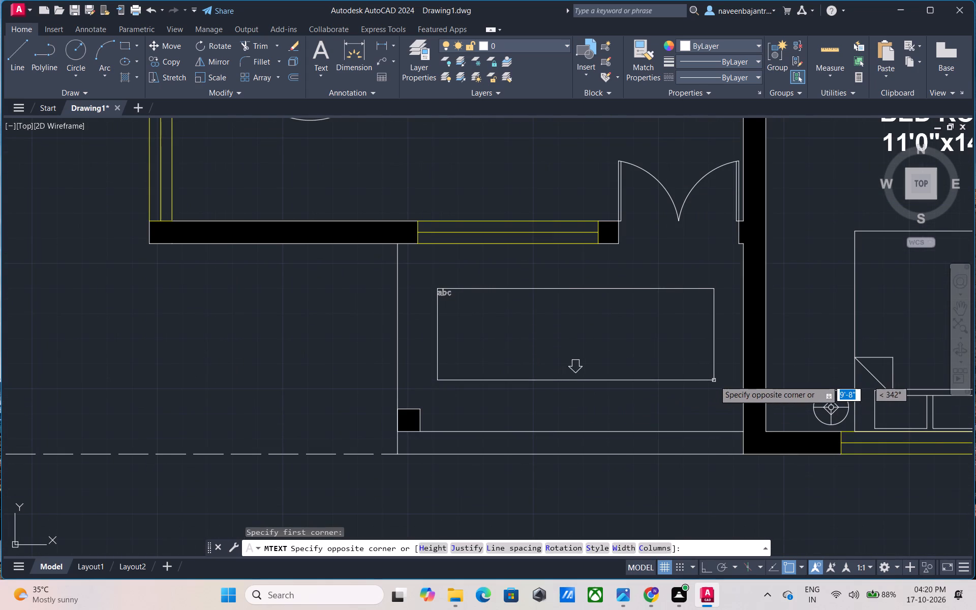
left_click(719, 381)
left_click(158, 60)
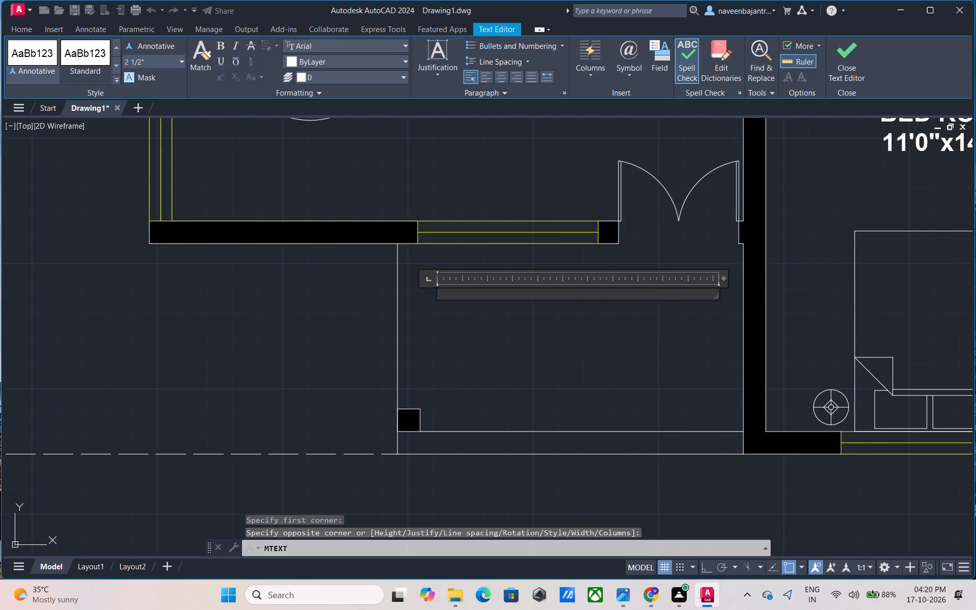
key("7")
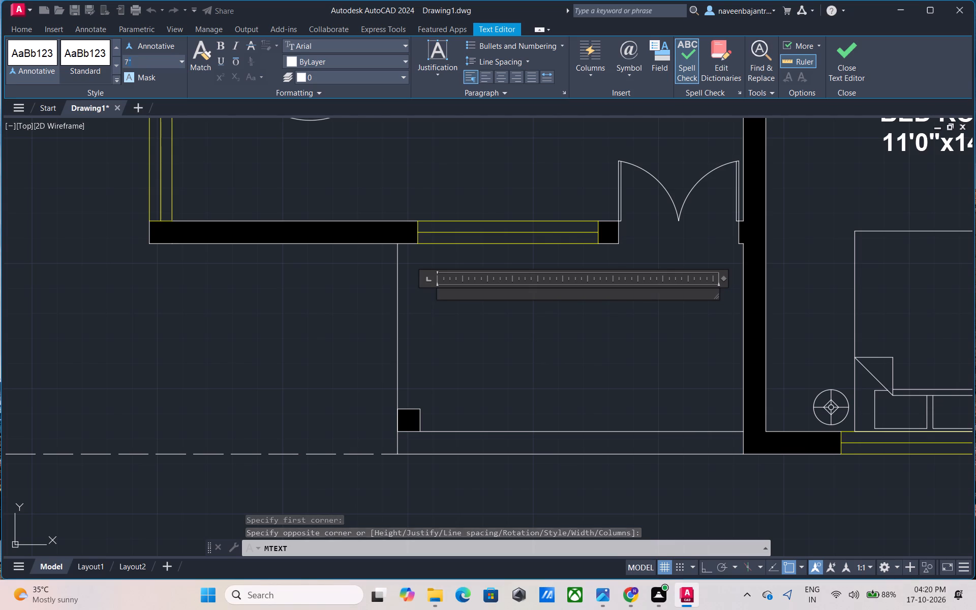
key("shift+quotedbl")
key("Return")
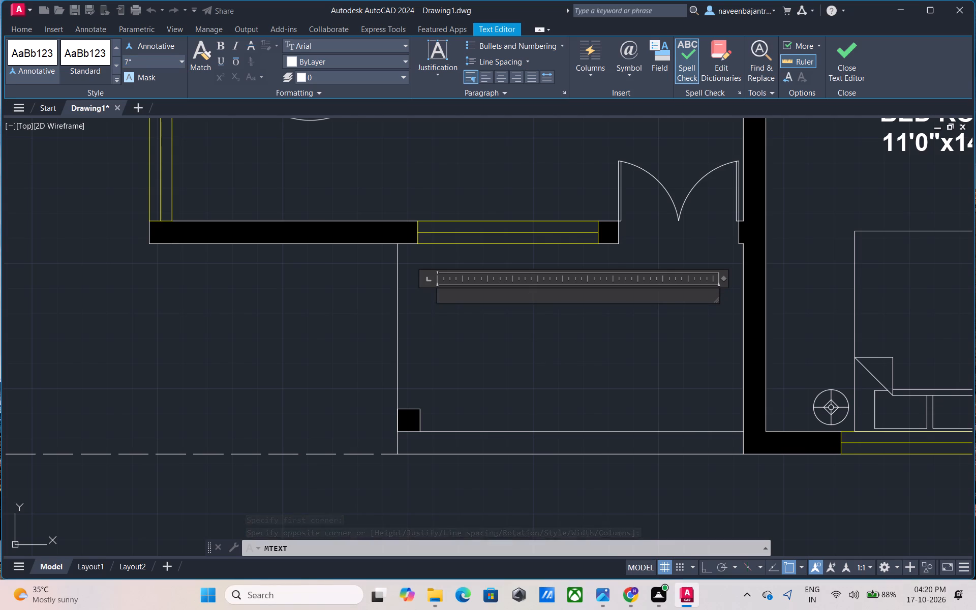
type("VER")
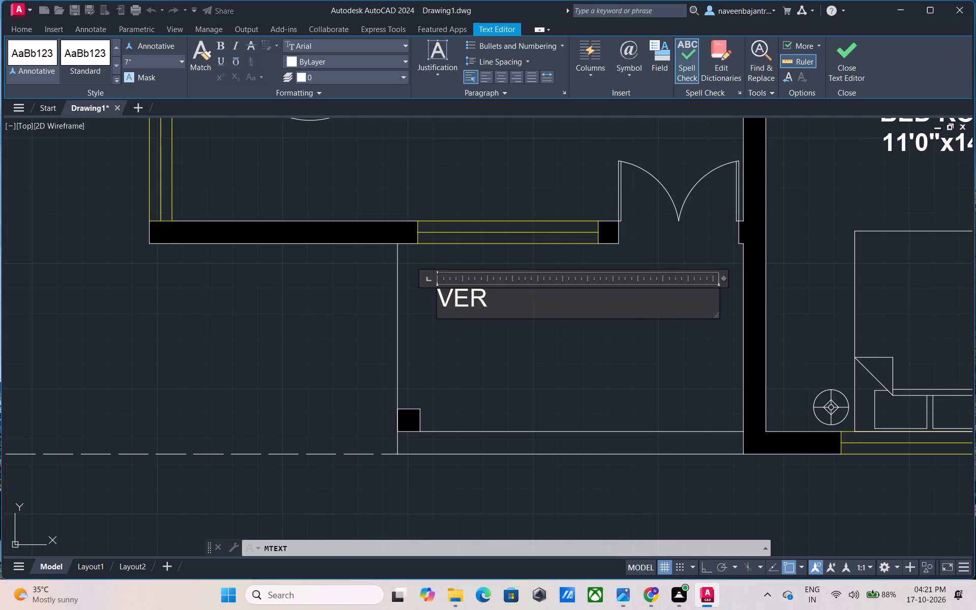
key("a")
key("n")
type("DA")
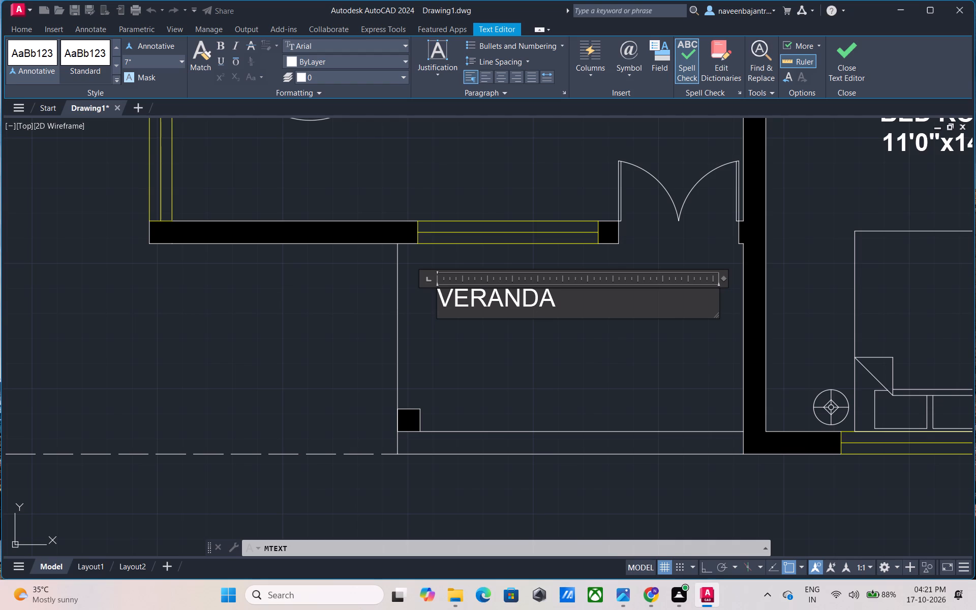
key("h")
key("Return")
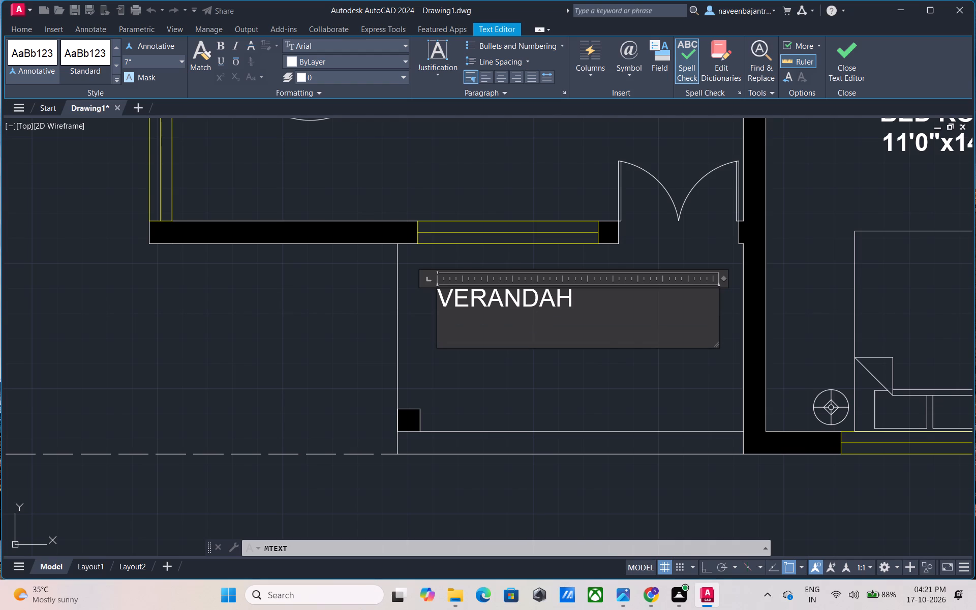
type("11'6\"")
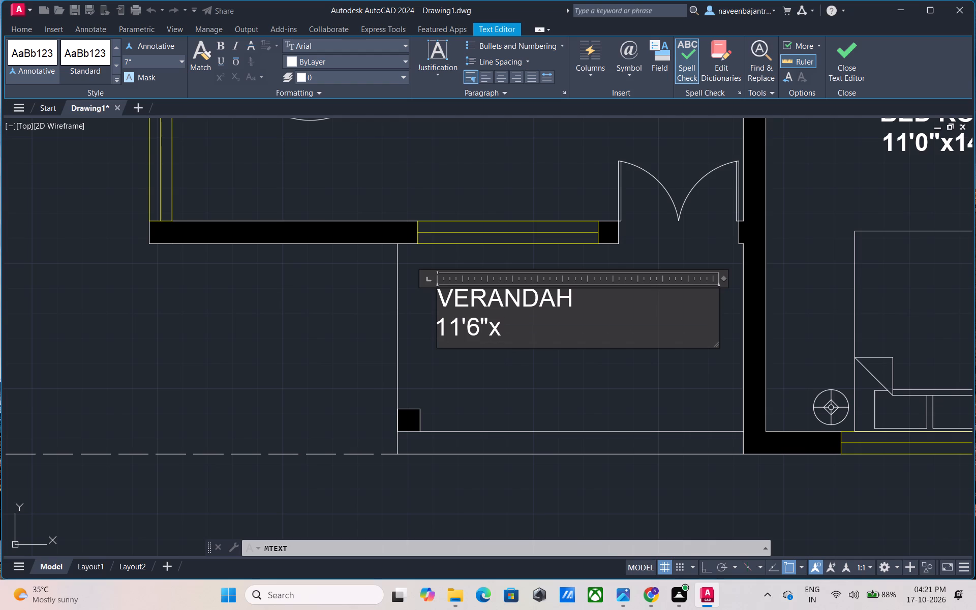
key("7")
type("'0")
key("shift+quotedbl")
Centre both lines of the verandah label, make them bold, and finish the text edit.
left_click_drag(548, 333, 446, 295)
left_click(552, 319)
left_click_drag(552, 327, 395, 286)
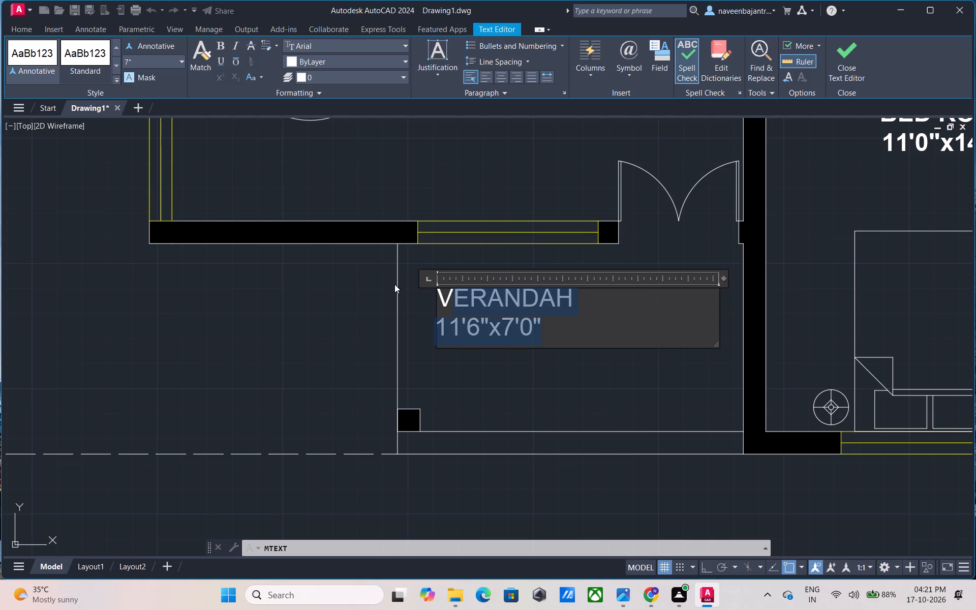
left_click(496, 76)
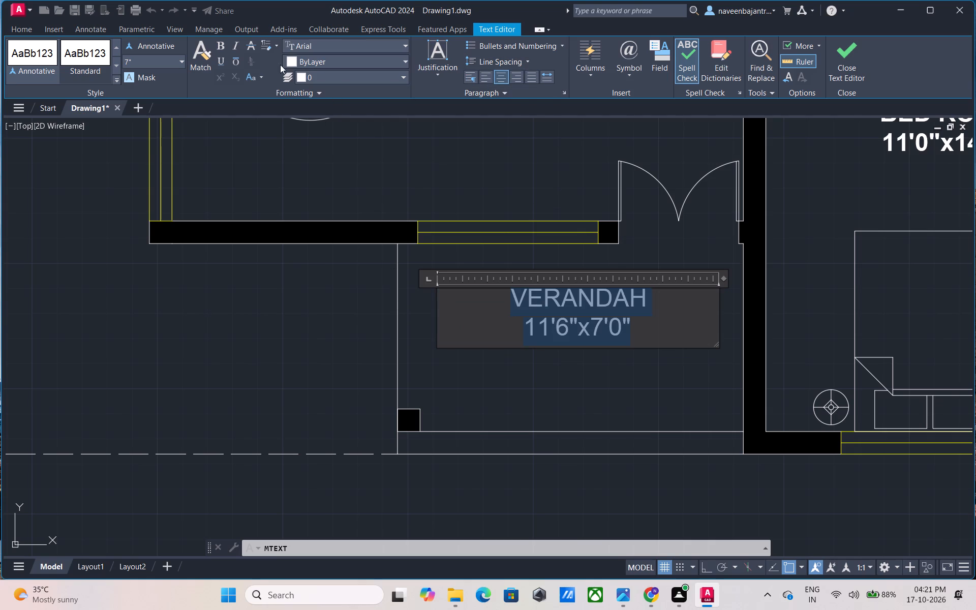
left_click(217, 44)
left_click(841, 66)
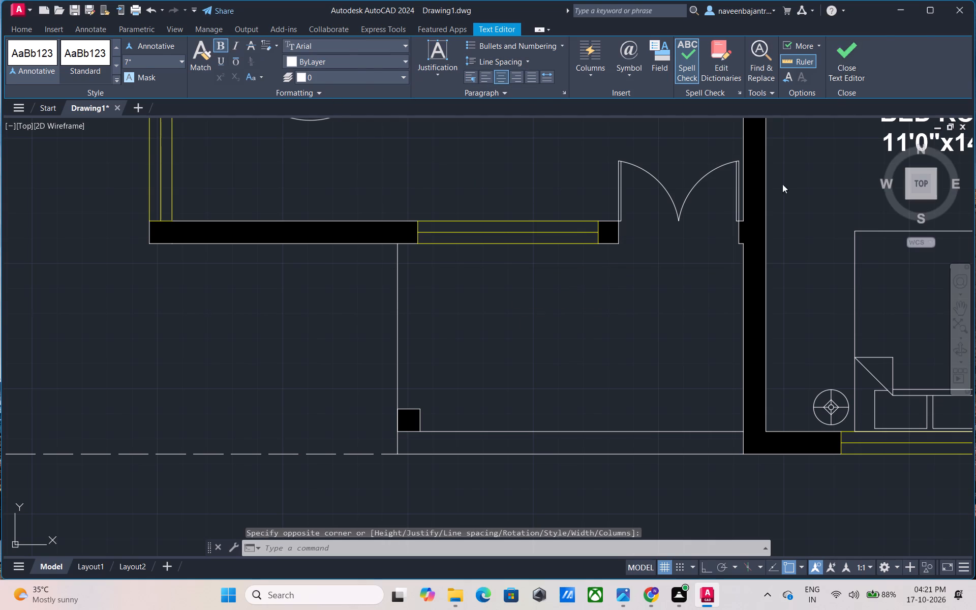
Add a multiline text label east of the sofa set with 7" text height, reading DRAWING/DINNING with 19'0"x14'0" below.
scroll(680, 277, "down", 1)
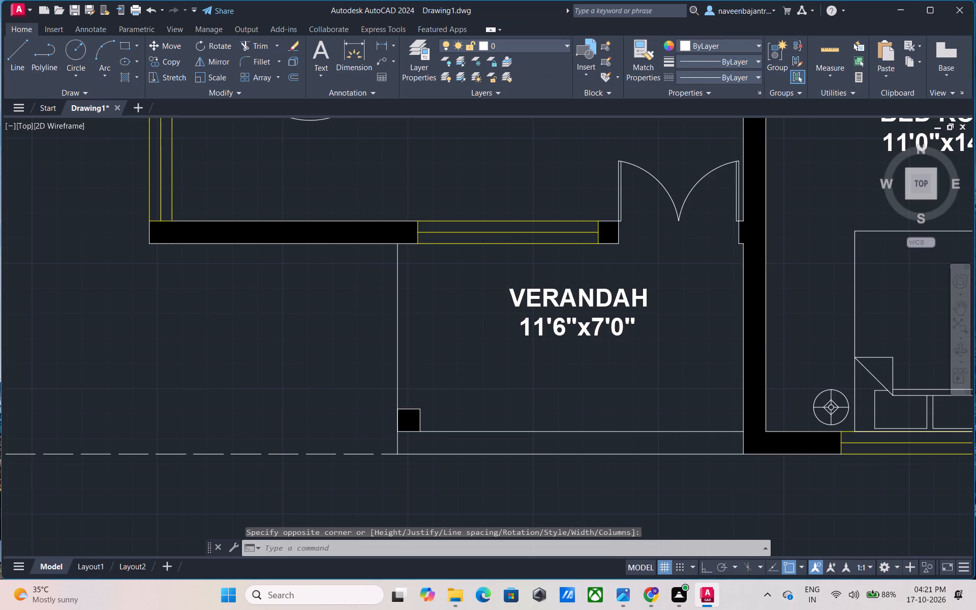
scroll(612, 203, "down", 1)
middle_click_drag(611, 203, 562, 256)
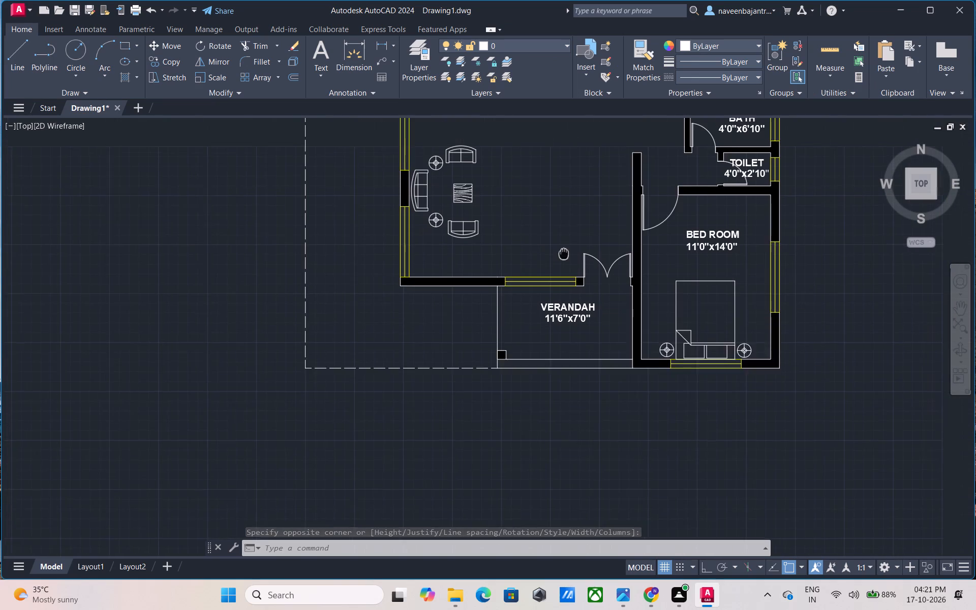
middle_click_drag(562, 256, 538, 283)
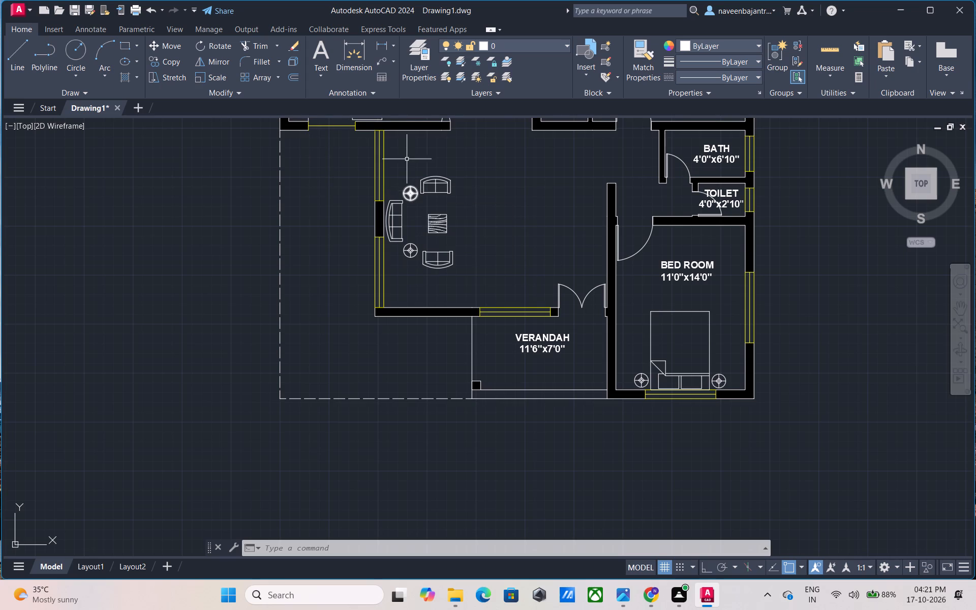
left_click(321, 53)
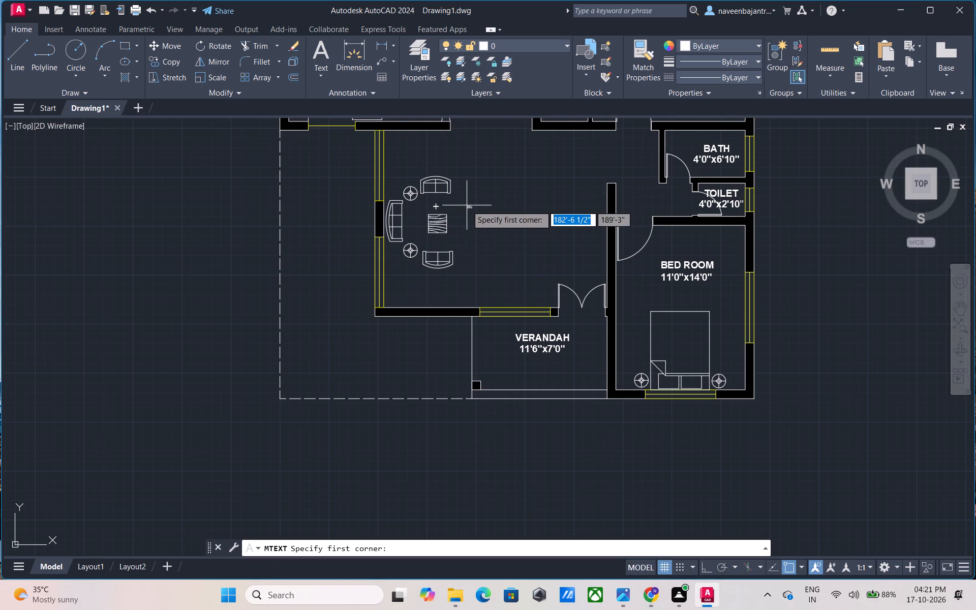
left_click(470, 205)
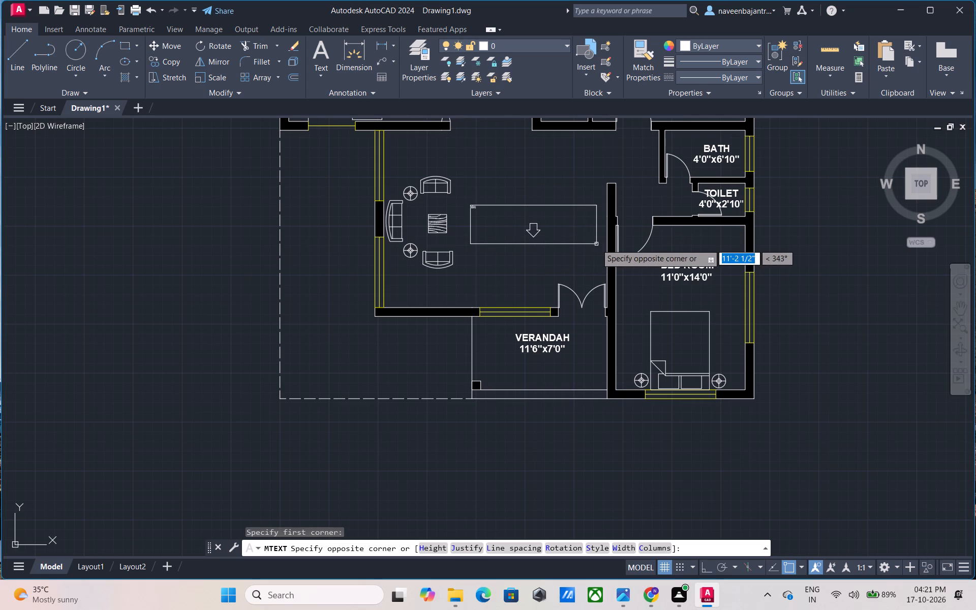
left_click(596, 244)
left_click(159, 60)
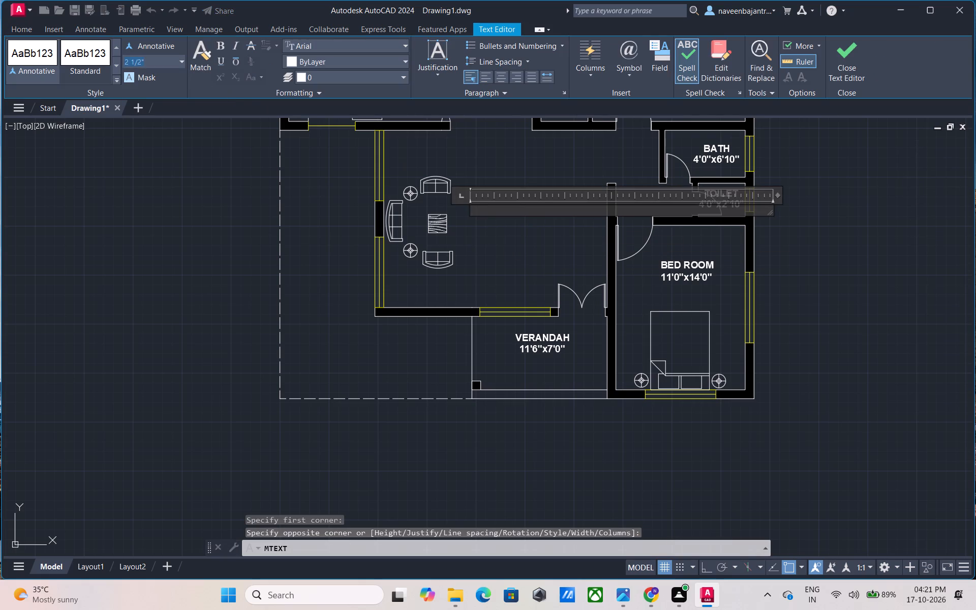
key("7")
key("shift+quotedbl")
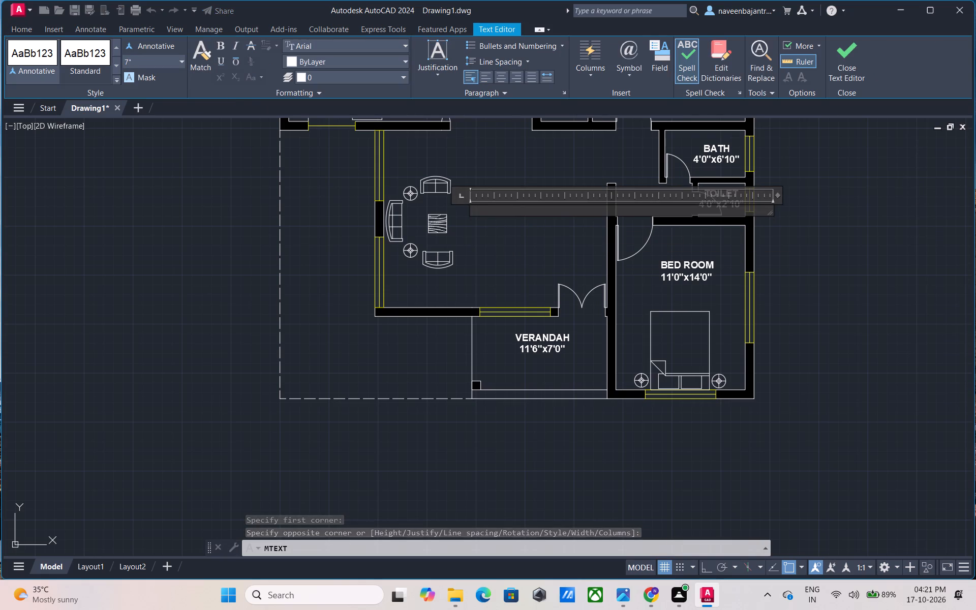
key("Return")
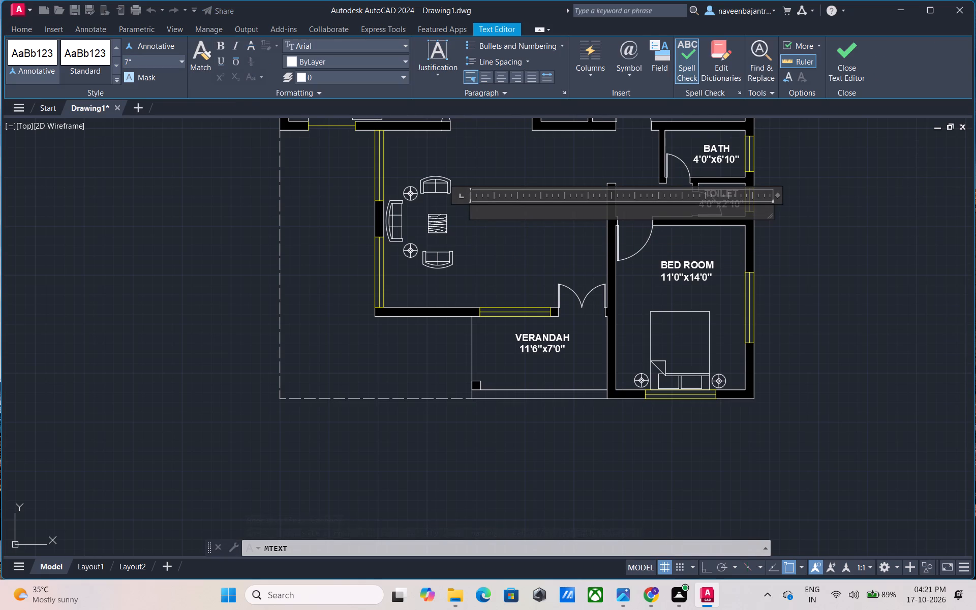
type("DRA")
key("w")
type("IN")
key("g")
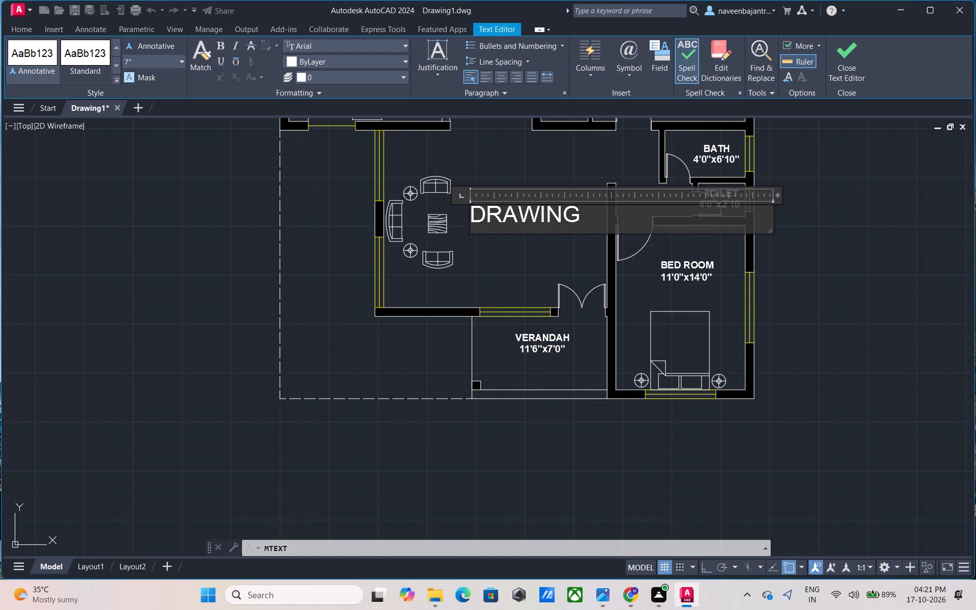
key("slash")
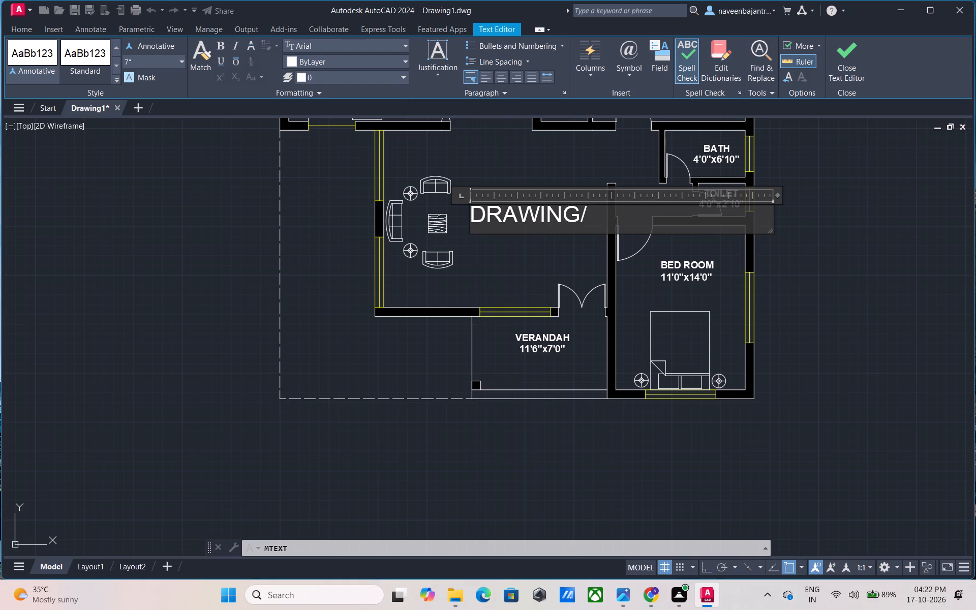
key("d")
type("INNING")
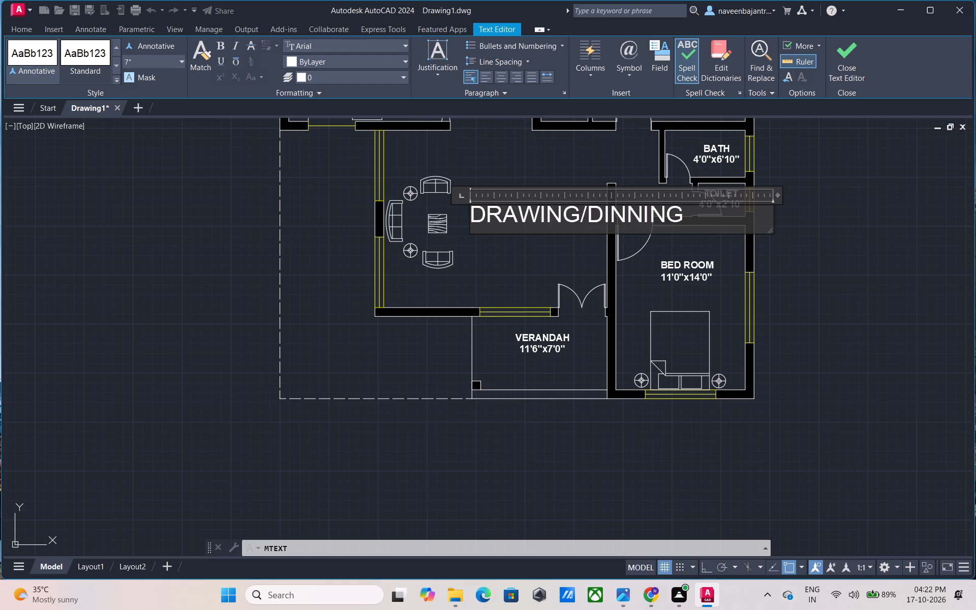
key("Return")
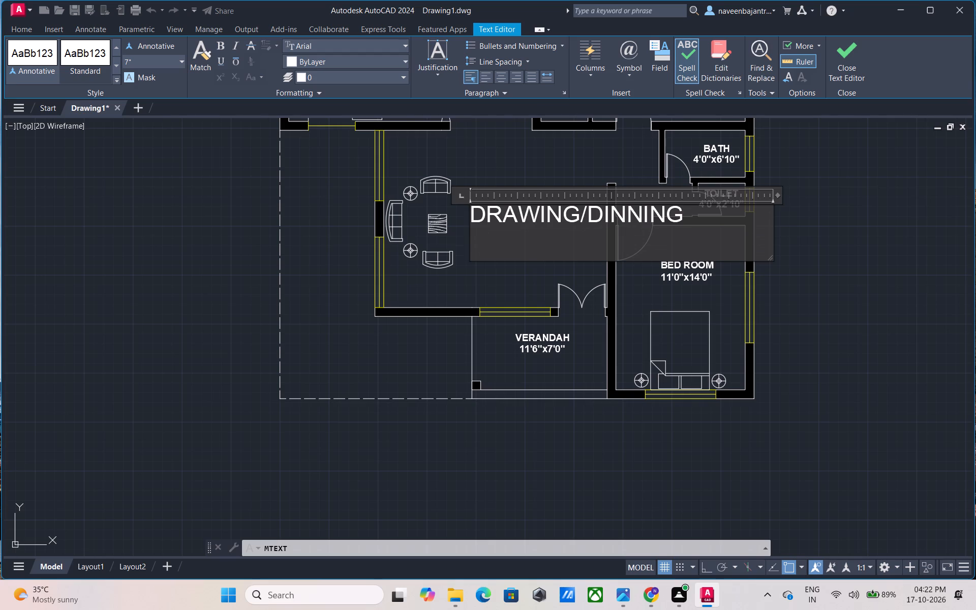
type("19'0")
key("shift+quotedbl")
key("x")
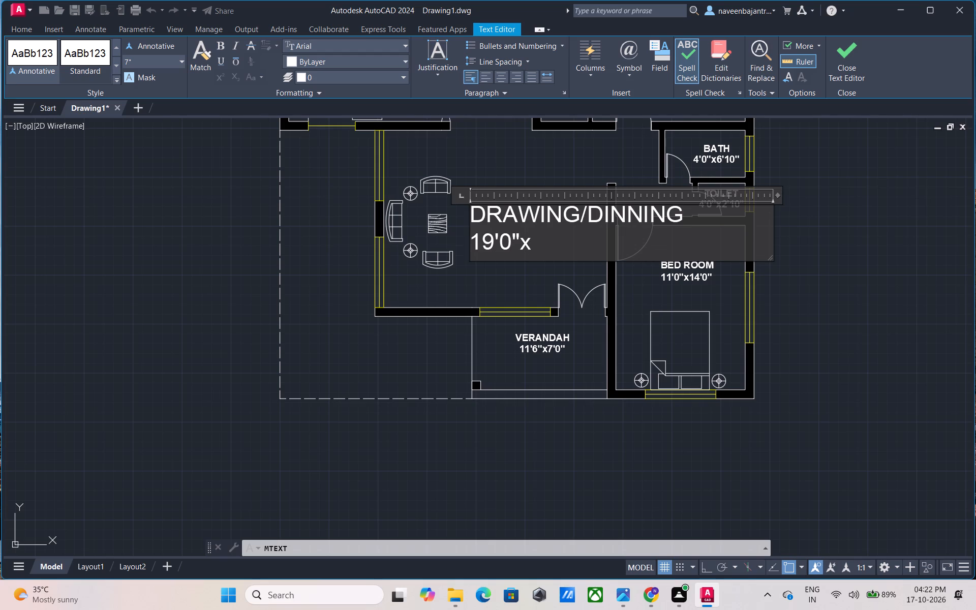
type("14'0")
key("shift+quotedbl")
Centre both lines of the drawing/dining label, make them bold, and finish the text edit.
left_click_drag(591, 236, 473, 211)
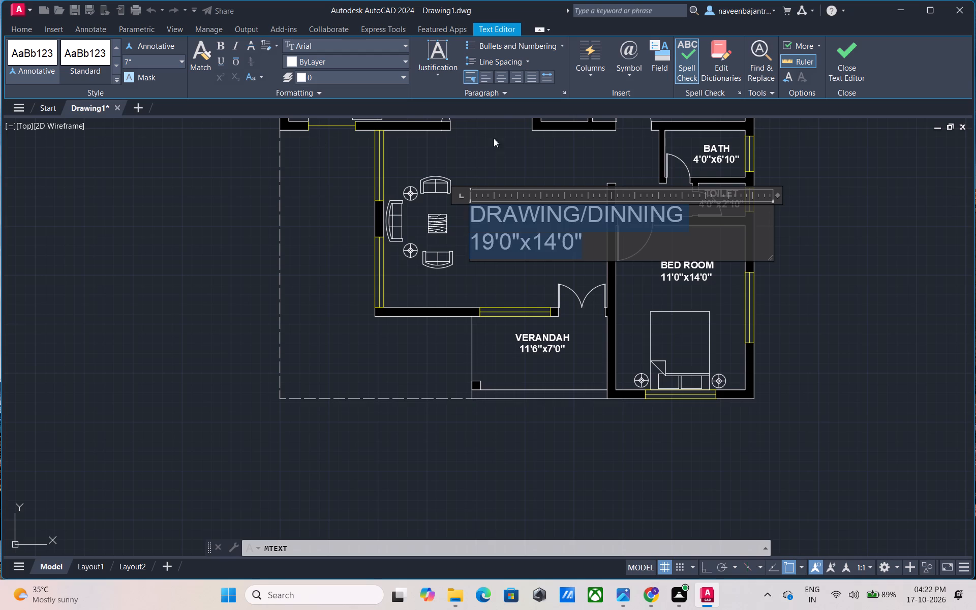
left_click(501, 83)
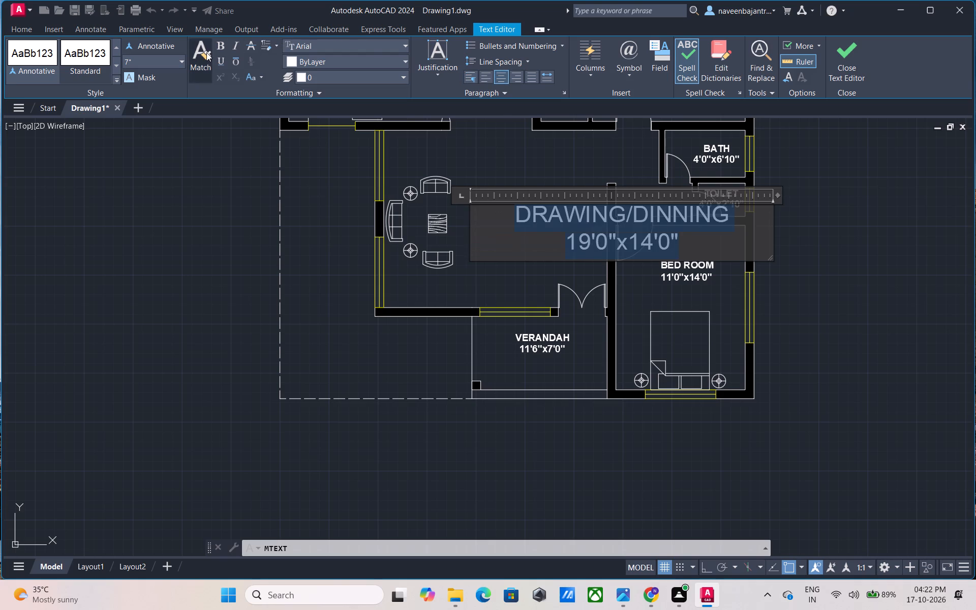
left_click(225, 45)
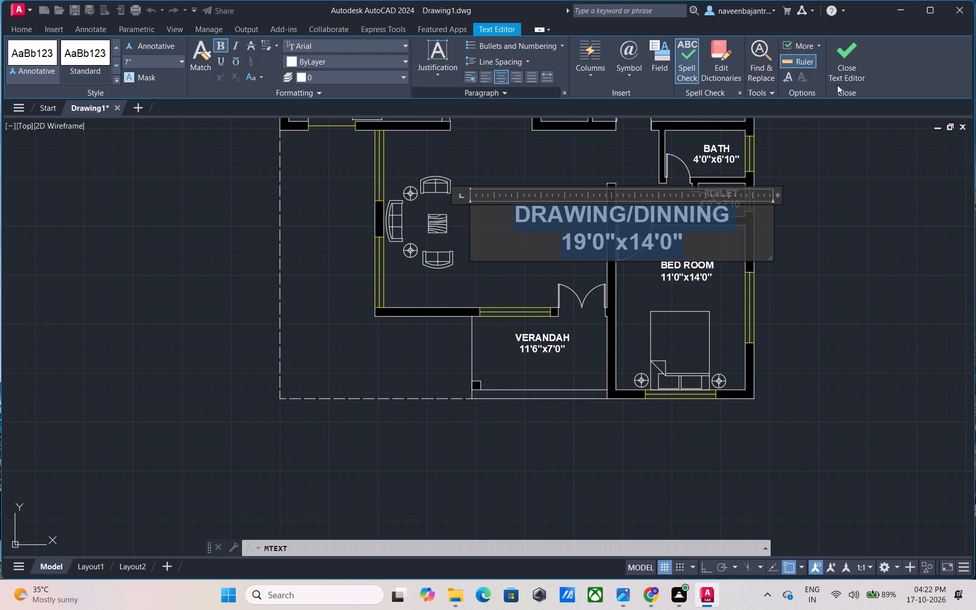
left_click(838, 75)
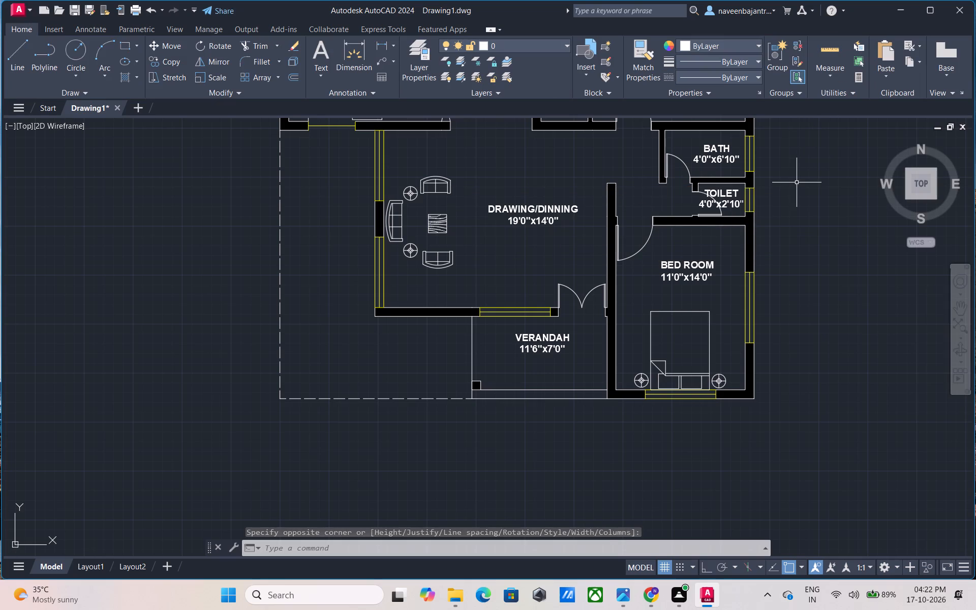
Add a multiline text label reading UP with 7" text height just below the first tread of the staircase.
scroll(797, 182, "down", 1)
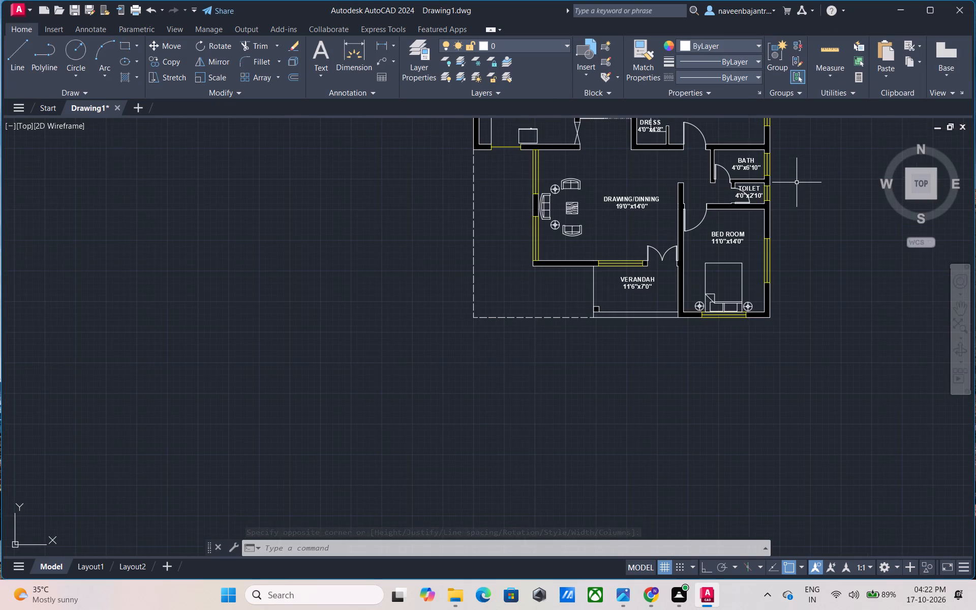
middle_click_drag(817, 212, 710, 367)
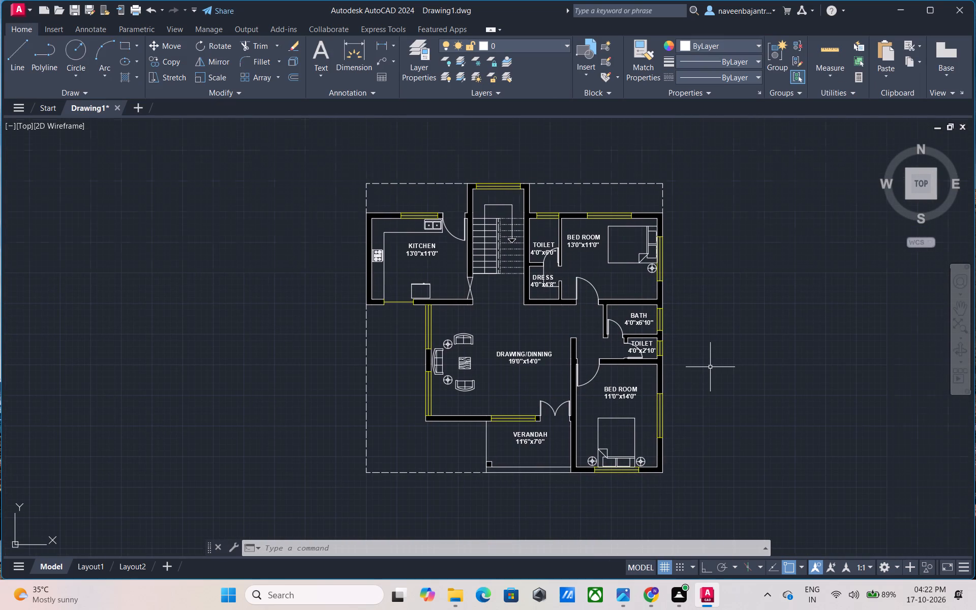
scroll(467, 281, "up", 2)
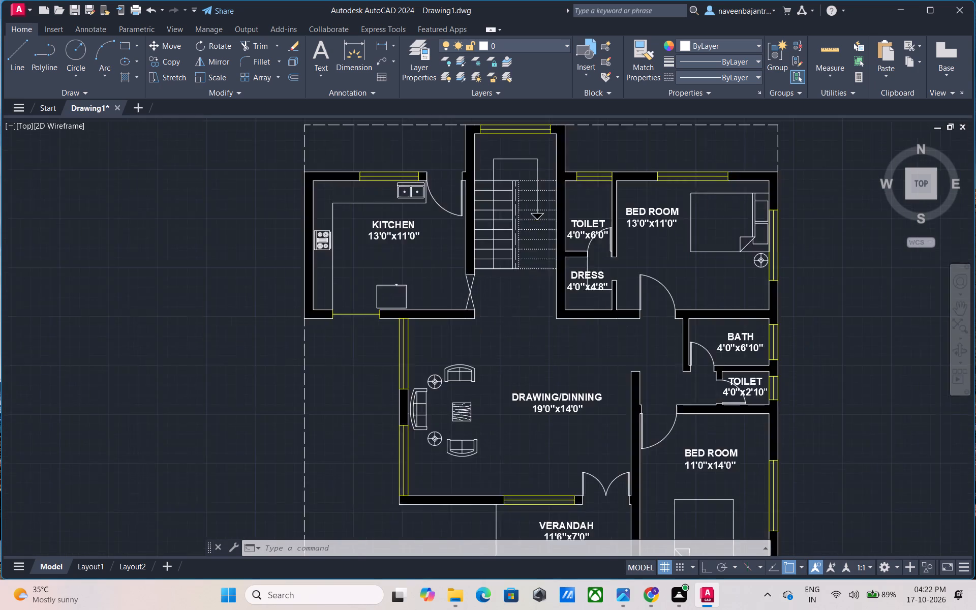
scroll(467, 281, "up", 2)
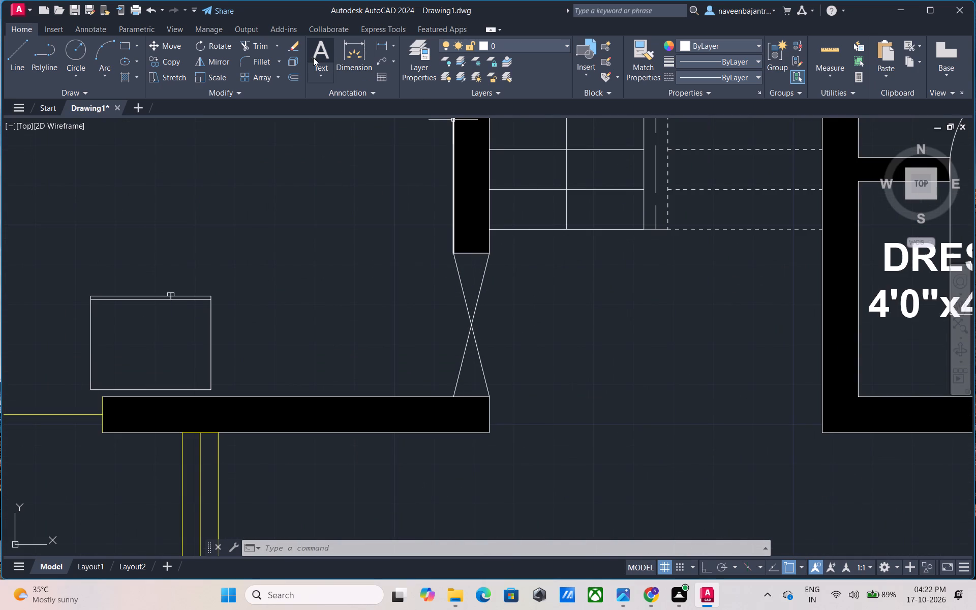
left_click(318, 52)
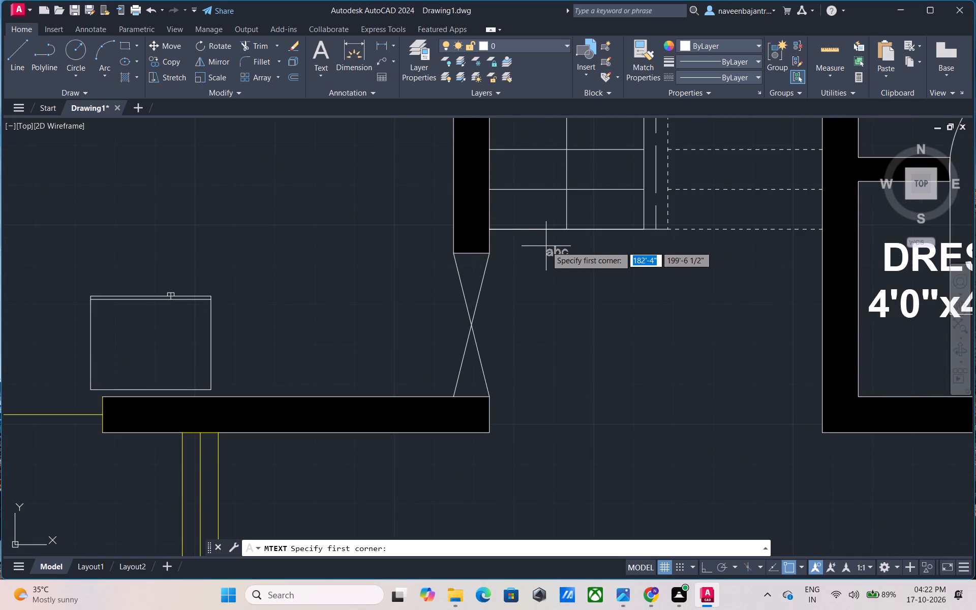
left_click(549, 239)
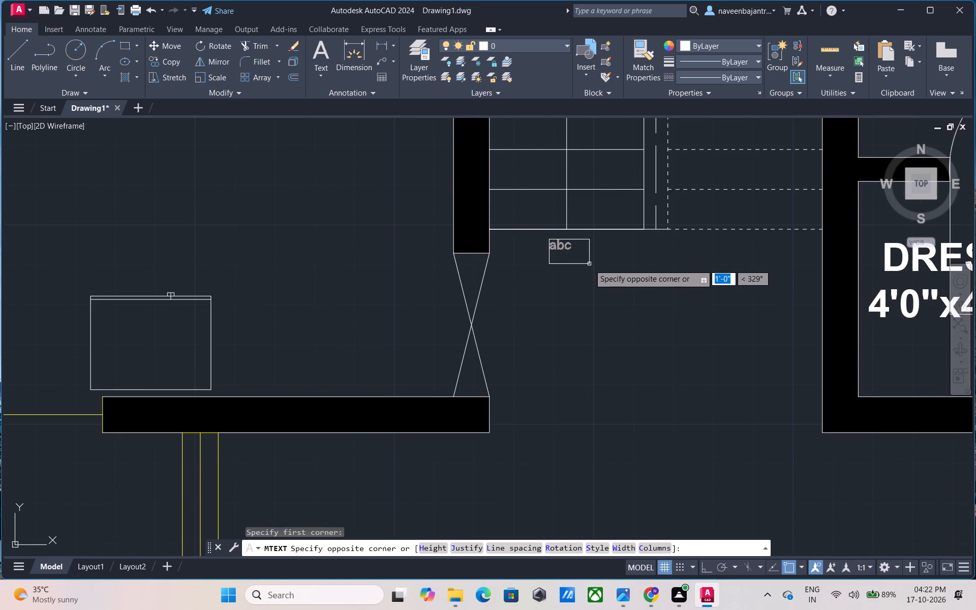
left_click(594, 271)
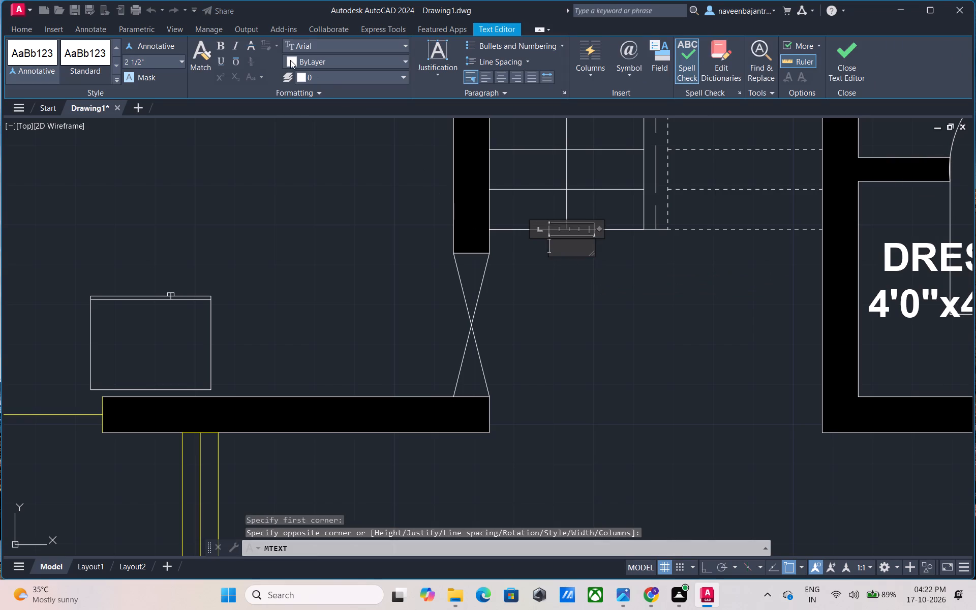
left_click(157, 64)
key("7")
key("shift+quotedbl")
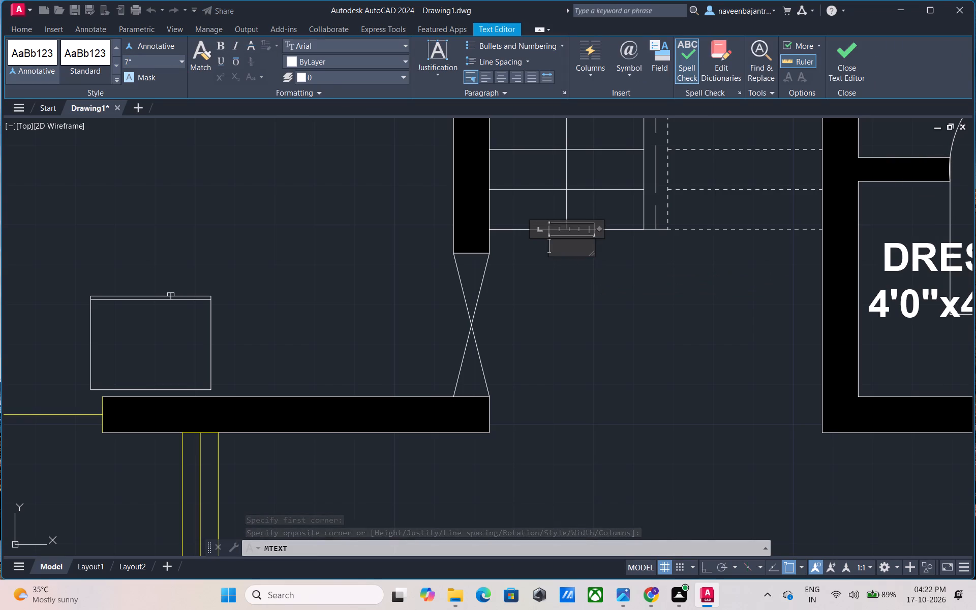
key("Return")
type("UO")
key("BackSpace")
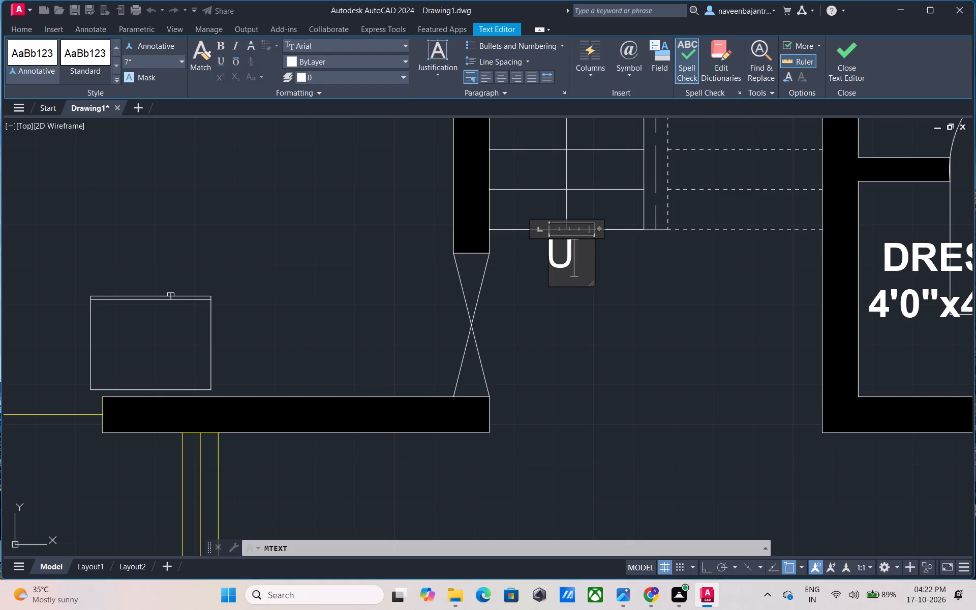
key("p")
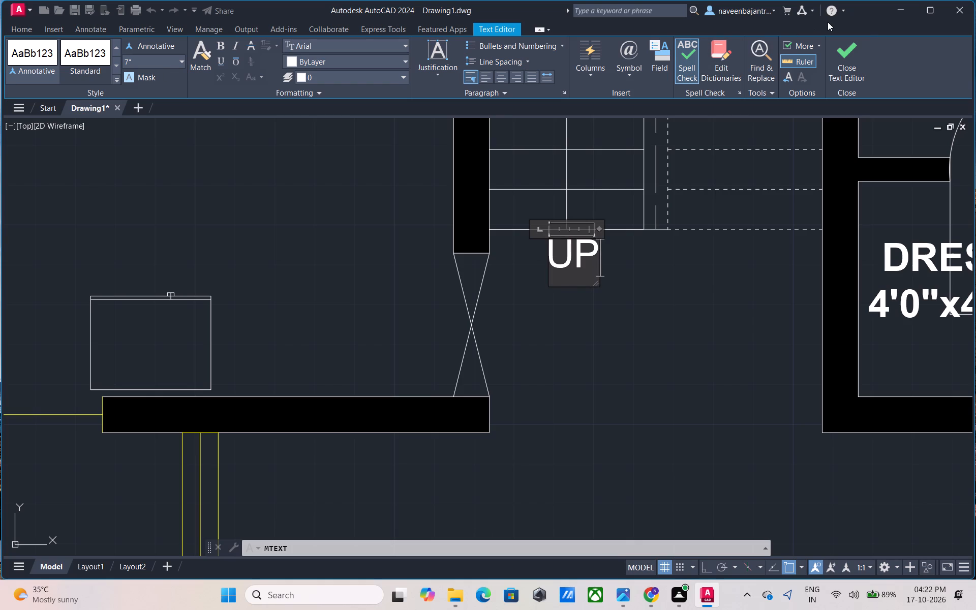
left_click(843, 54)
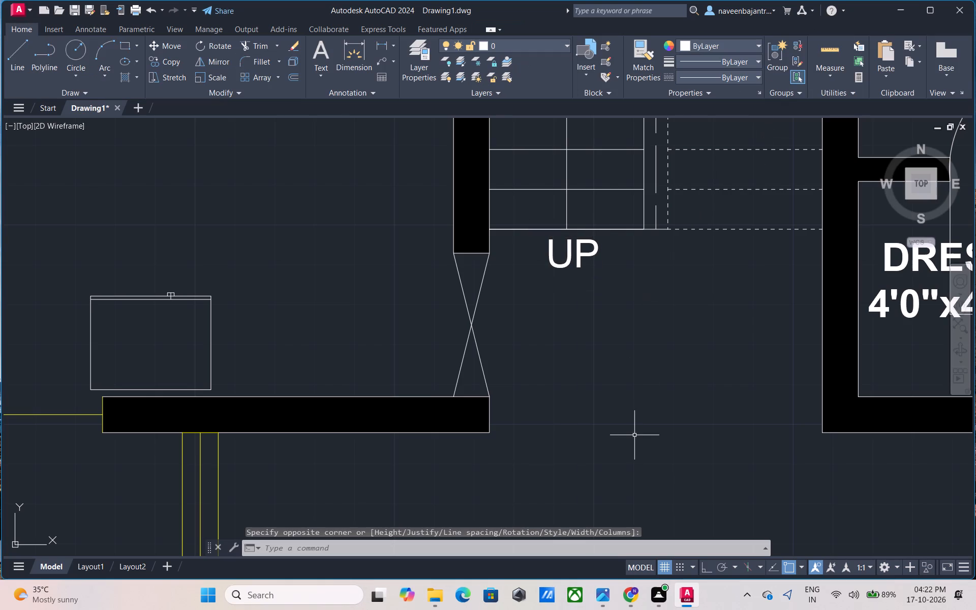
Insert the Toilet - Imperial block from the Architectural tool palette in the empty area east of the plan, and close the palette.
scroll(631, 433, "down", 2)
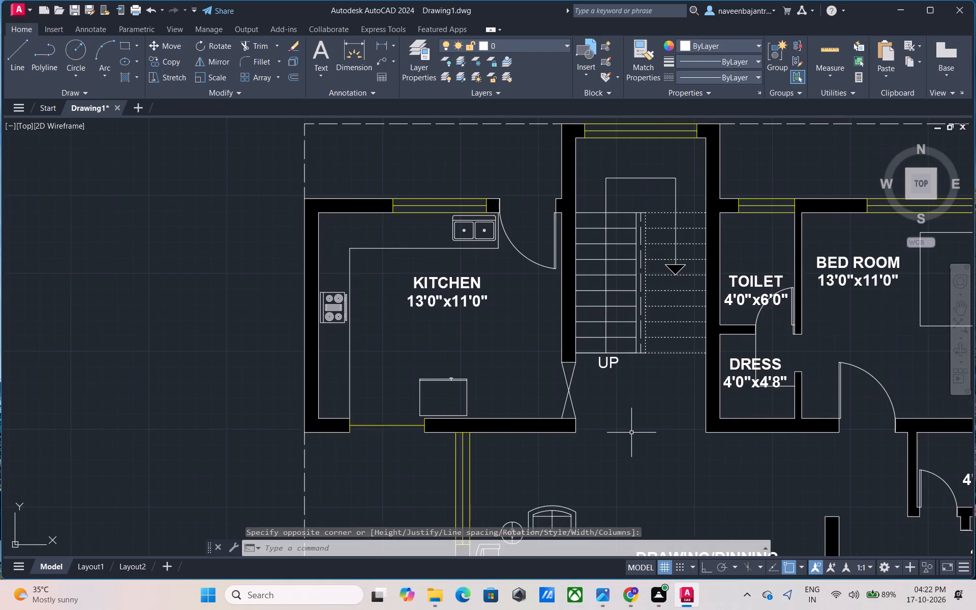
scroll(631, 433, "down", 1)
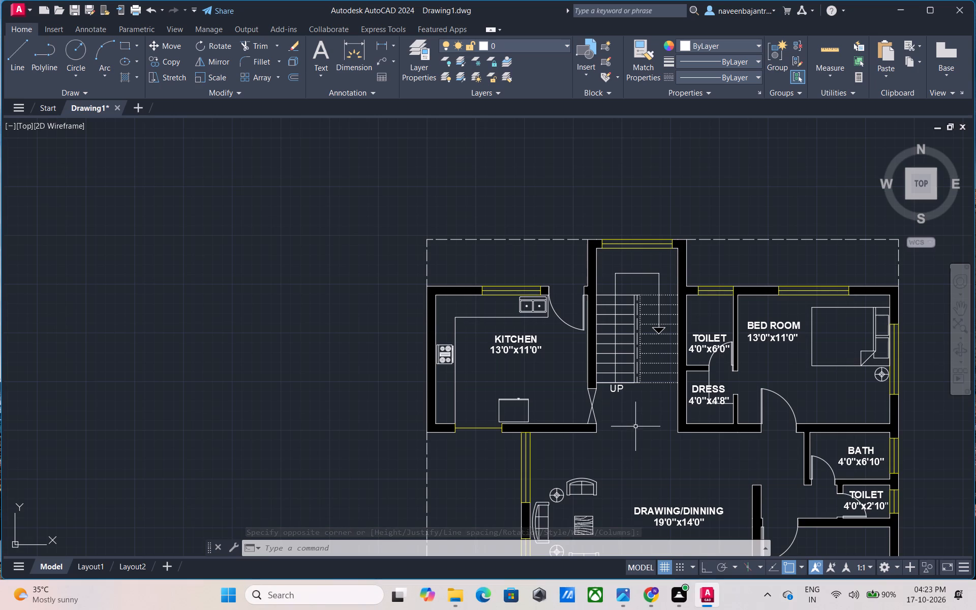
middle_click_drag(636, 422, 491, 422)
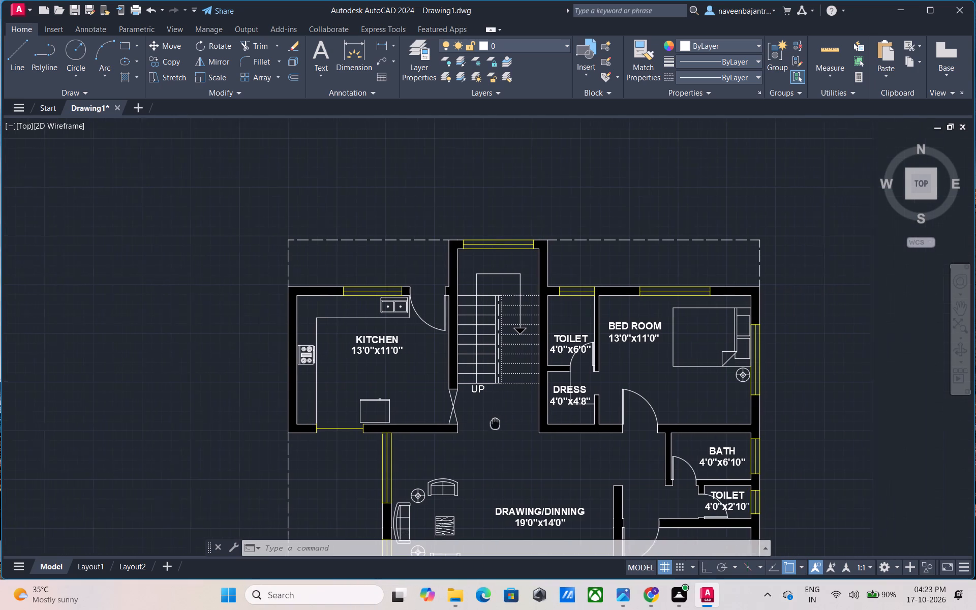
middle_click_drag(491, 422, 444, 422)
middle_click_drag(444, 422, 429, 384)
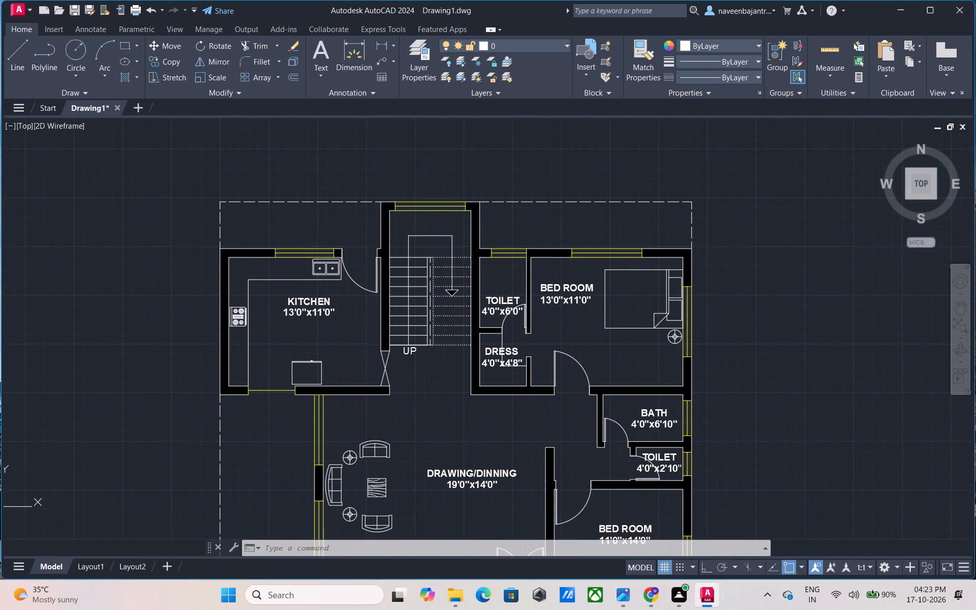
key("Escape")
type("TP")
key("space")
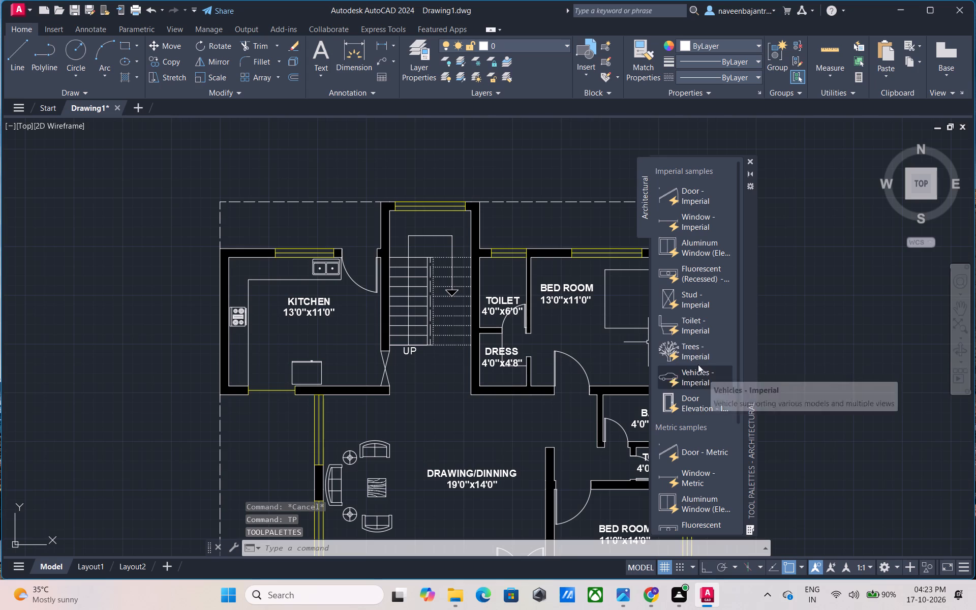
left_click_drag(690, 329, 807, 308)
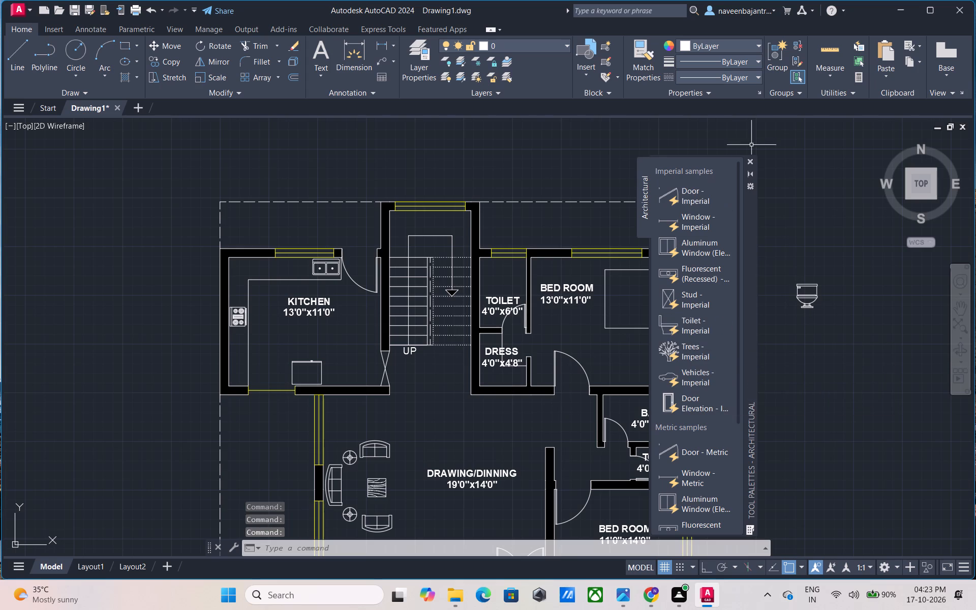
left_click(752, 161)
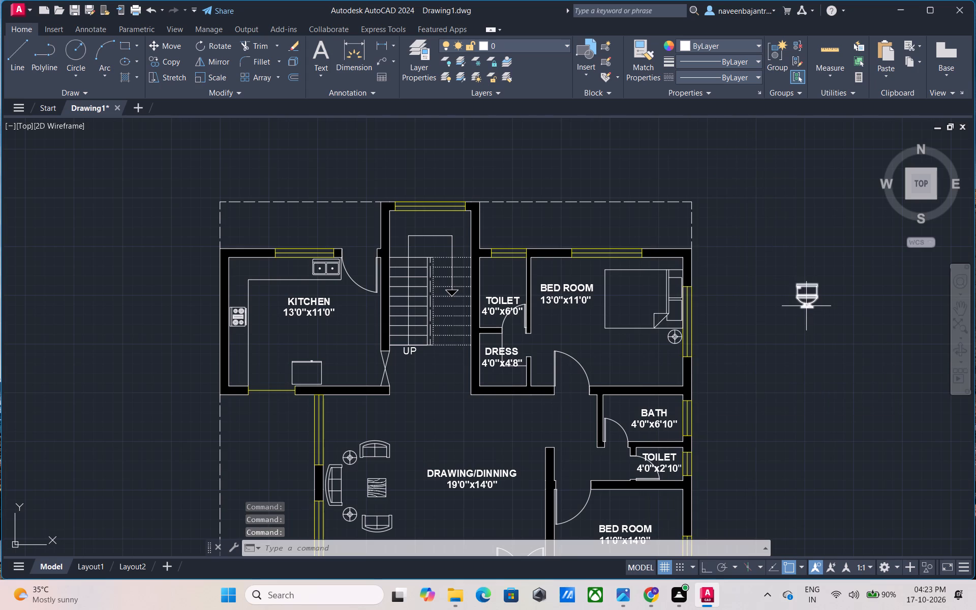
Switch the inserted toilet block to its Elongated (Plan) view.
left_click(806, 306)
left_click(790, 311)
left_click(799, 327)
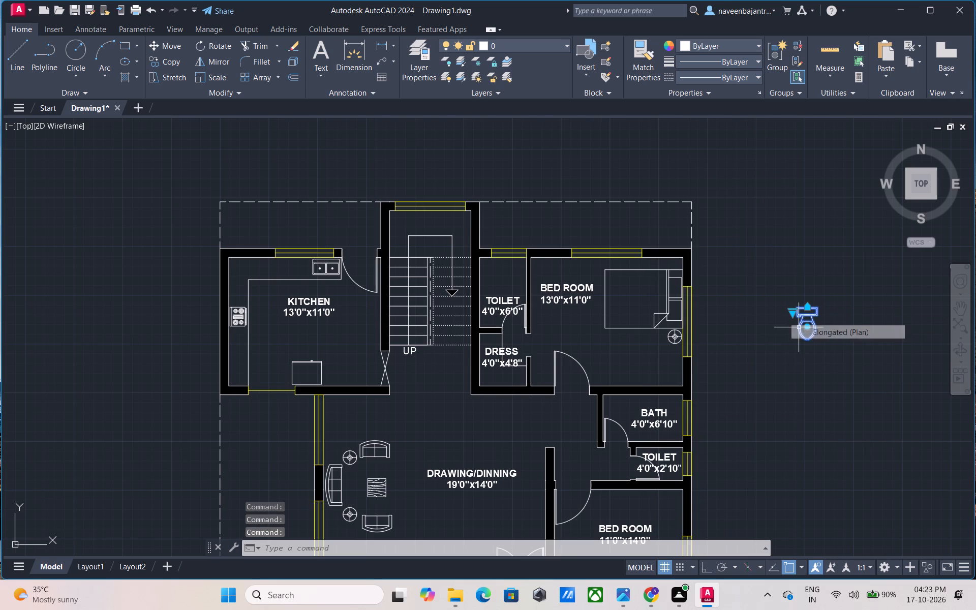
key("Escape")
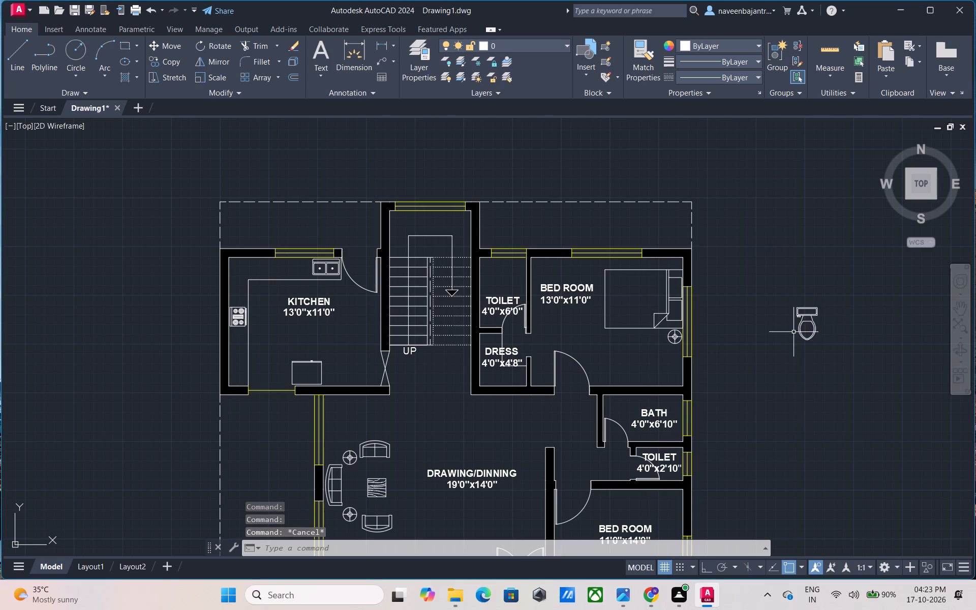
Move the toilet block into the 4'0"x6'0" toilet, with its tank against the north wall below the window.
left_click(799, 311)
key("m")
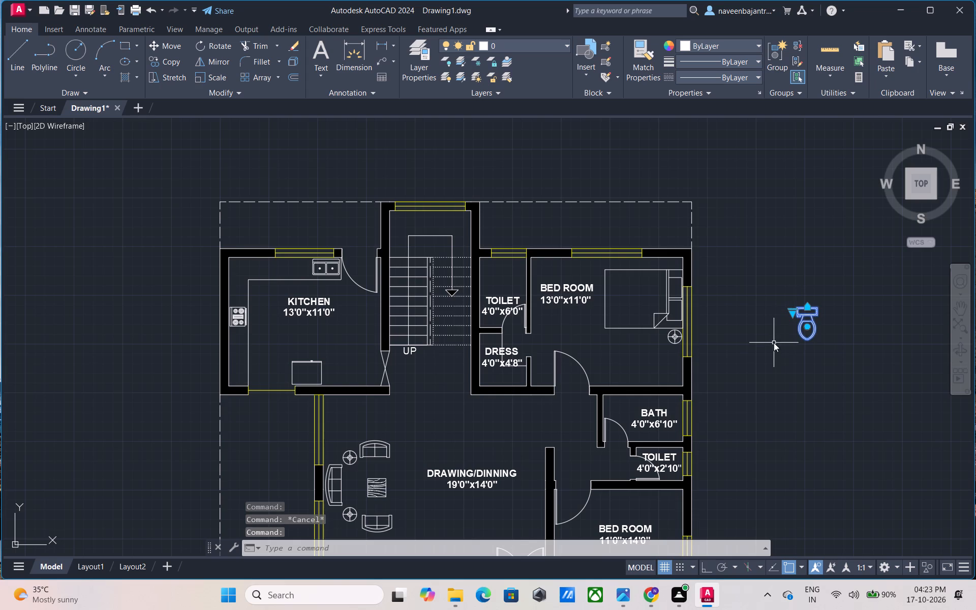
key("space")
left_click(794, 313)
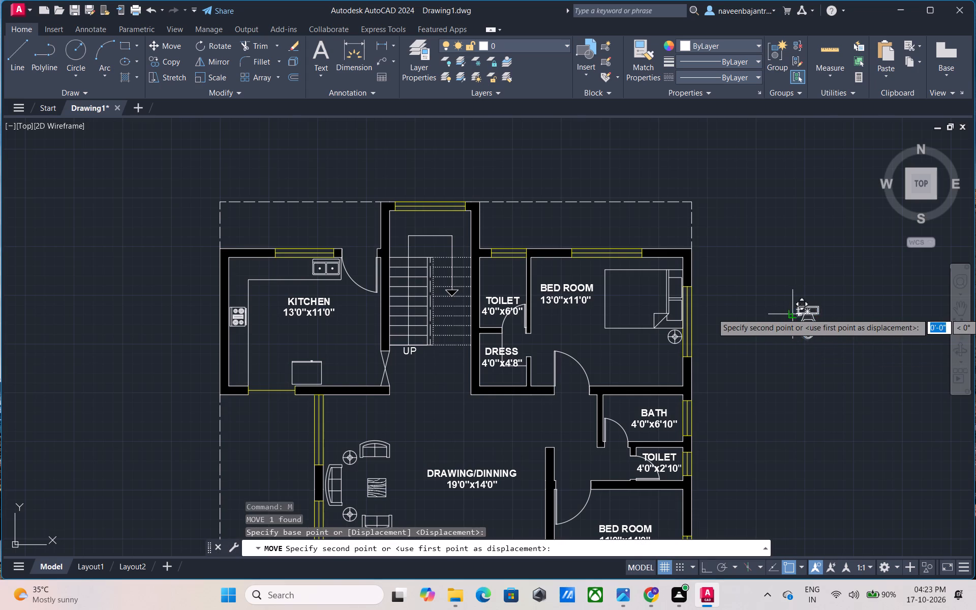
scroll(493, 280, "up", 2)
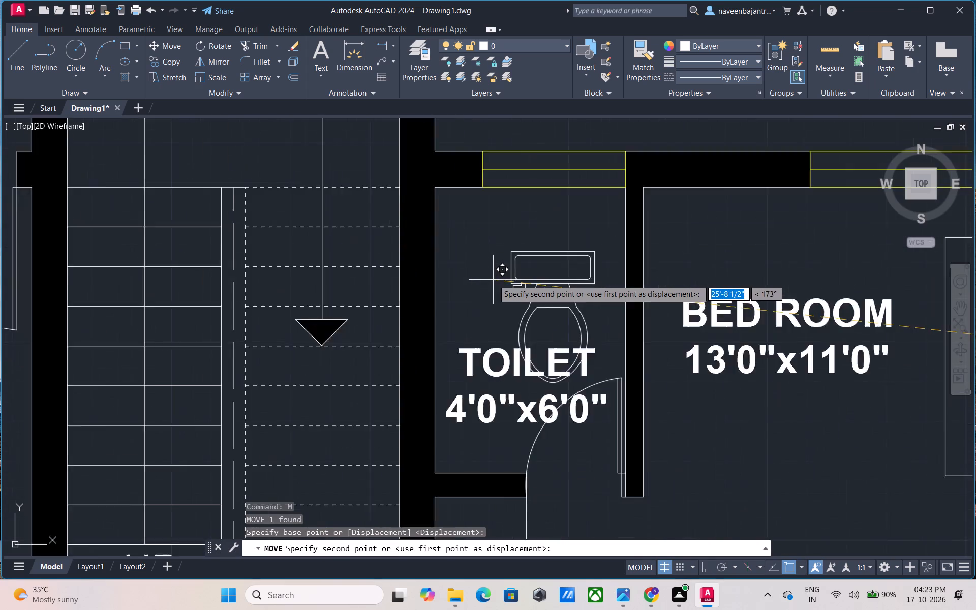
scroll(493, 280, "up", 2)
scroll(466, 195, "down", 1)
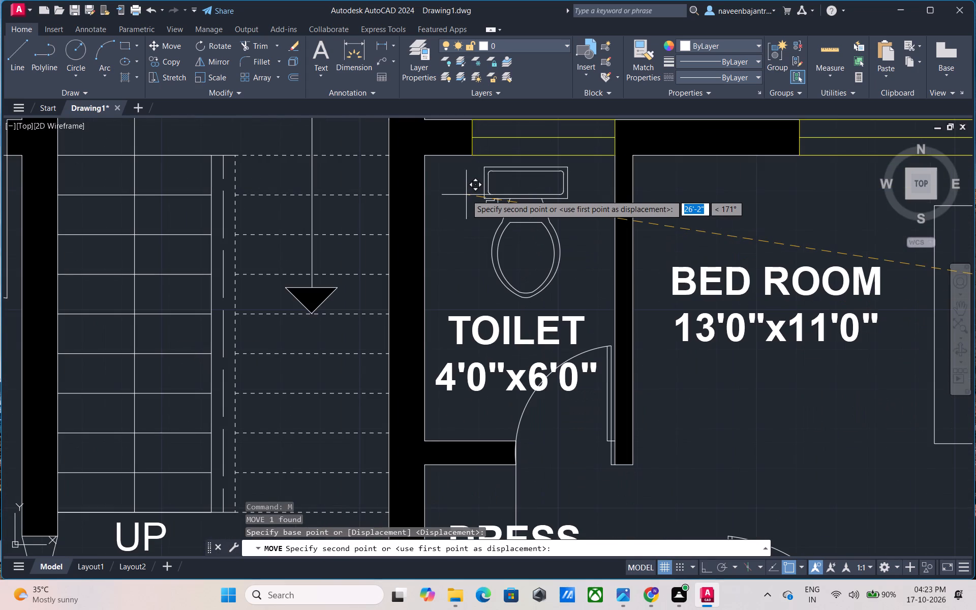
left_click(483, 186)
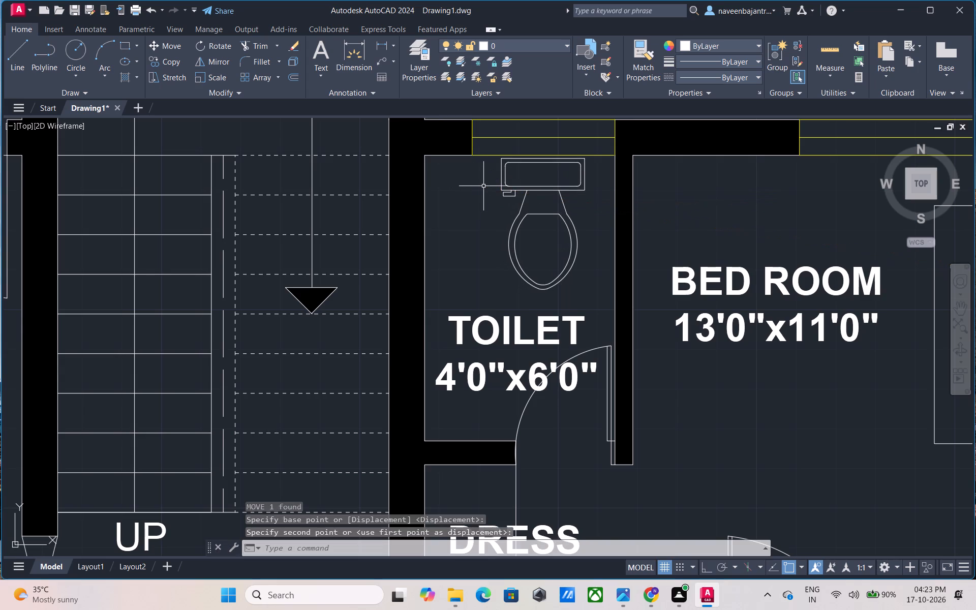
key("Escape")
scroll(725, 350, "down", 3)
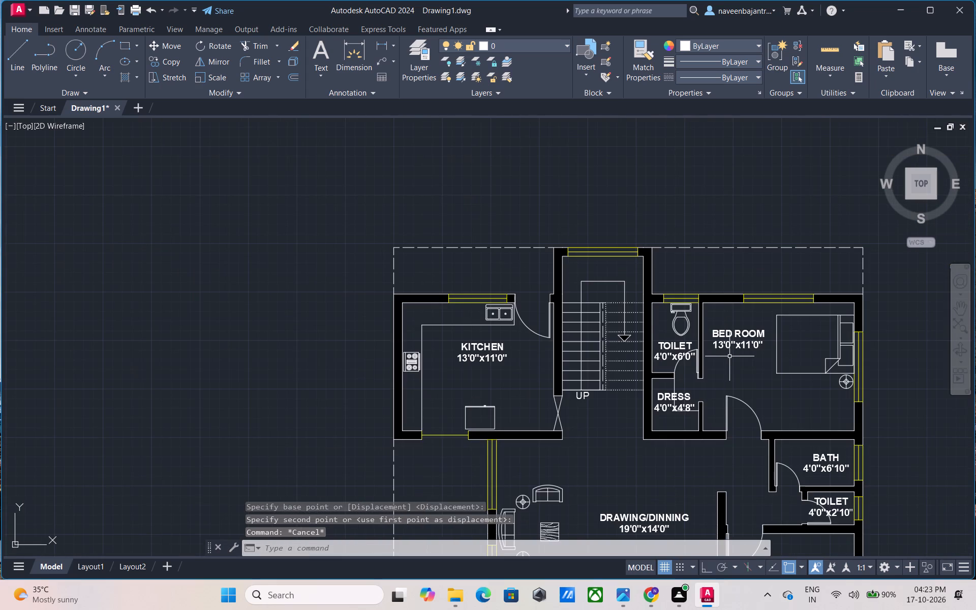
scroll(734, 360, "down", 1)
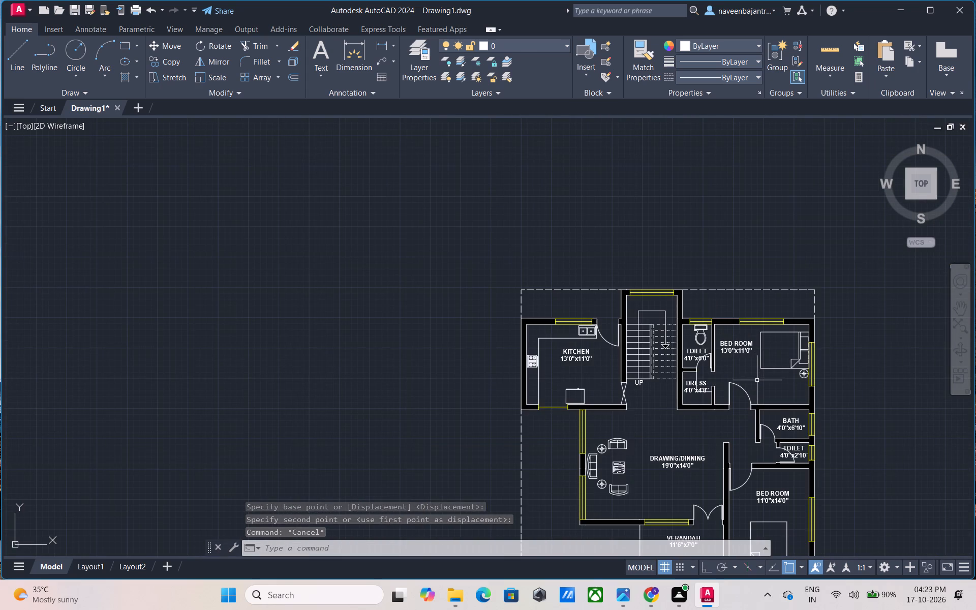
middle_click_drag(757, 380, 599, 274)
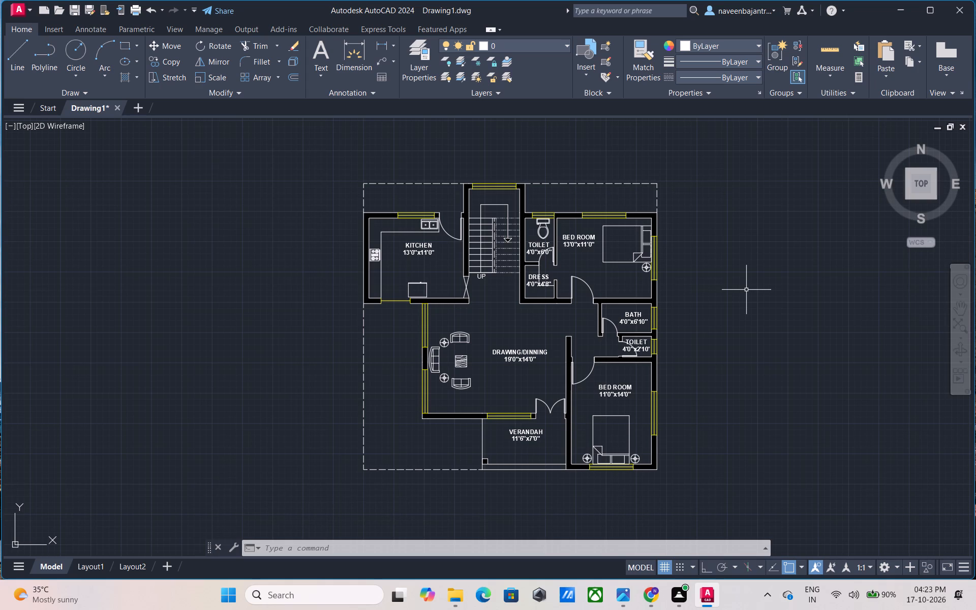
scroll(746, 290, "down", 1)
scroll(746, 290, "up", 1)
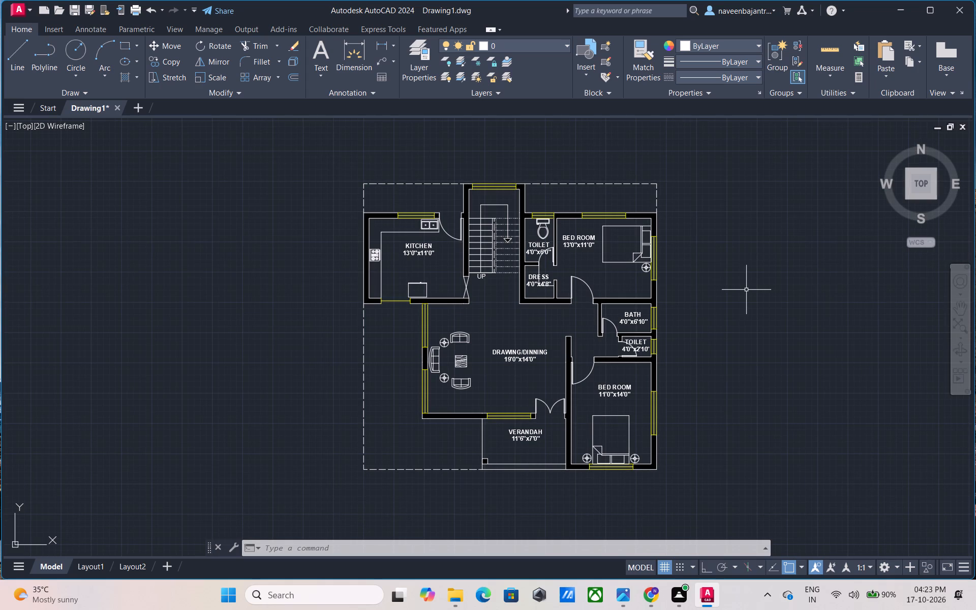
Look over the labelled floor plan, checking its rooms, staircase and toilet fixtures.
scroll(746, 290, "down", 1)
middle_click_drag(734, 237, 731, 253)
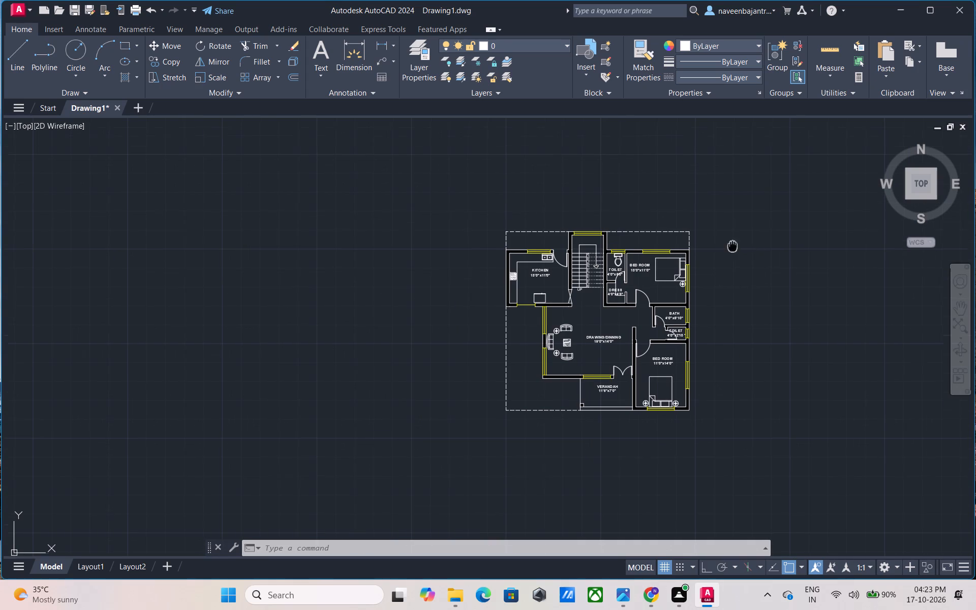
middle_click_drag(731, 253, 717, 304)
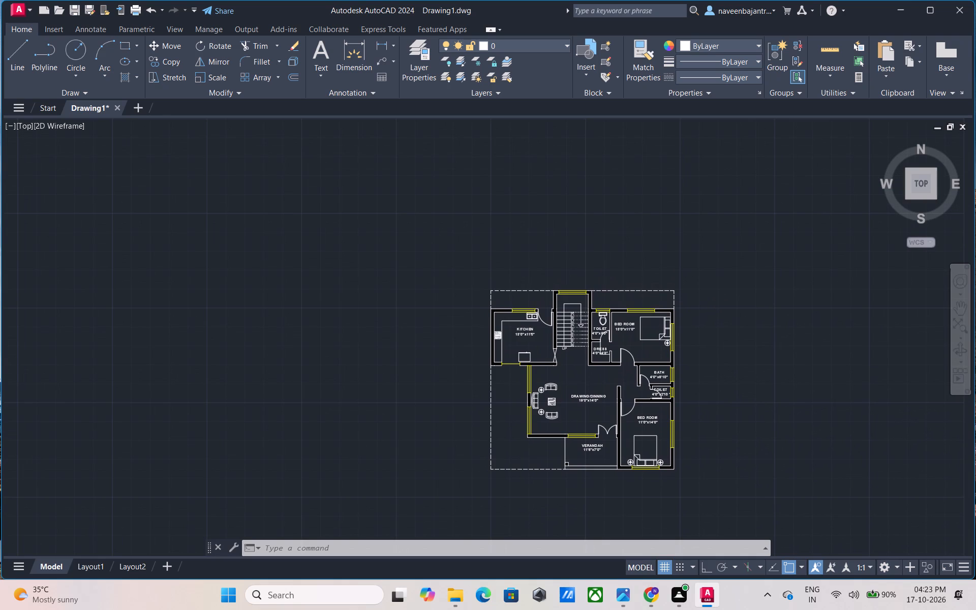
scroll(588, 282, "up", 2)
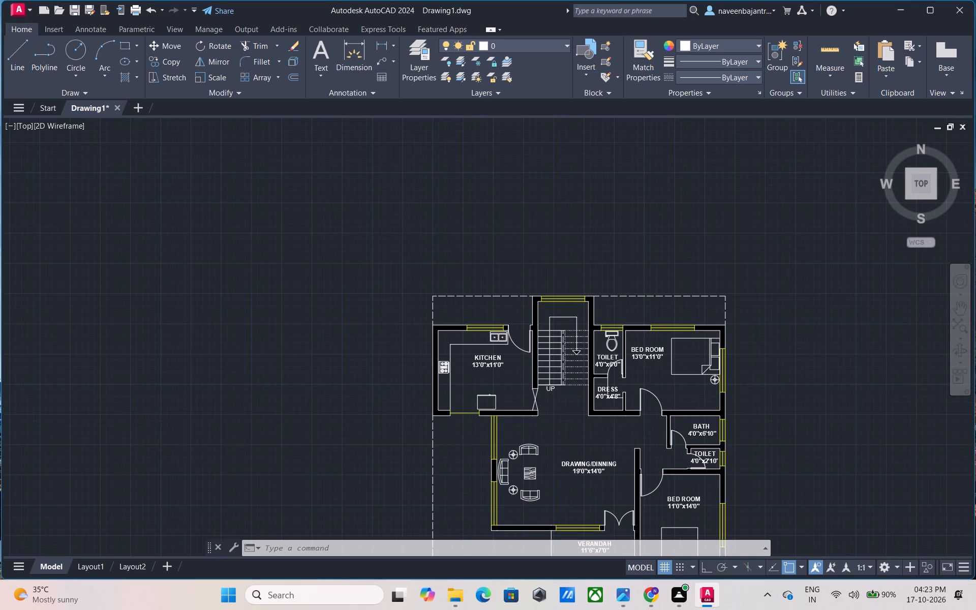
middle_click_drag(588, 282, 588, 224)
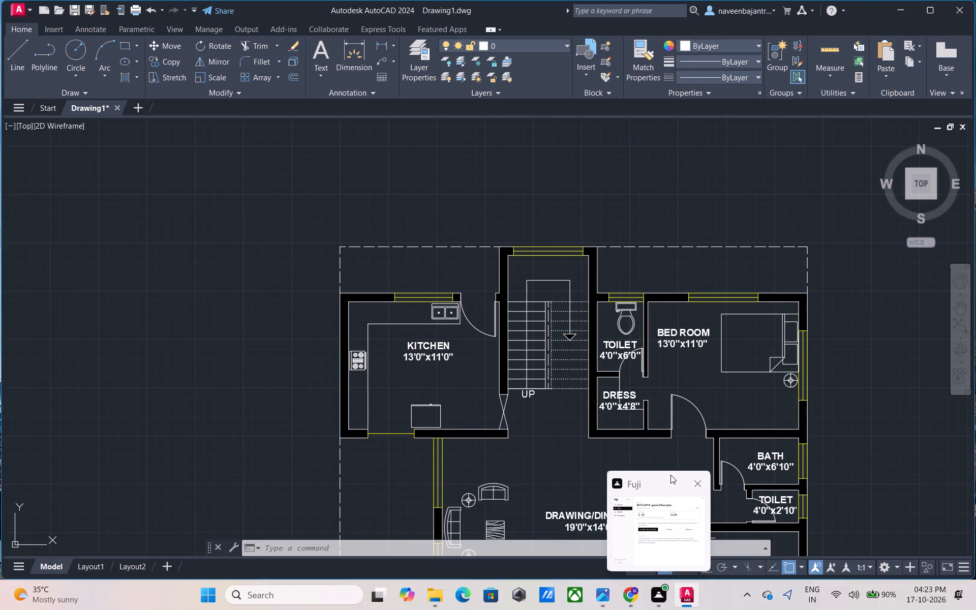
middle_click_drag(835, 419, 791, 356)
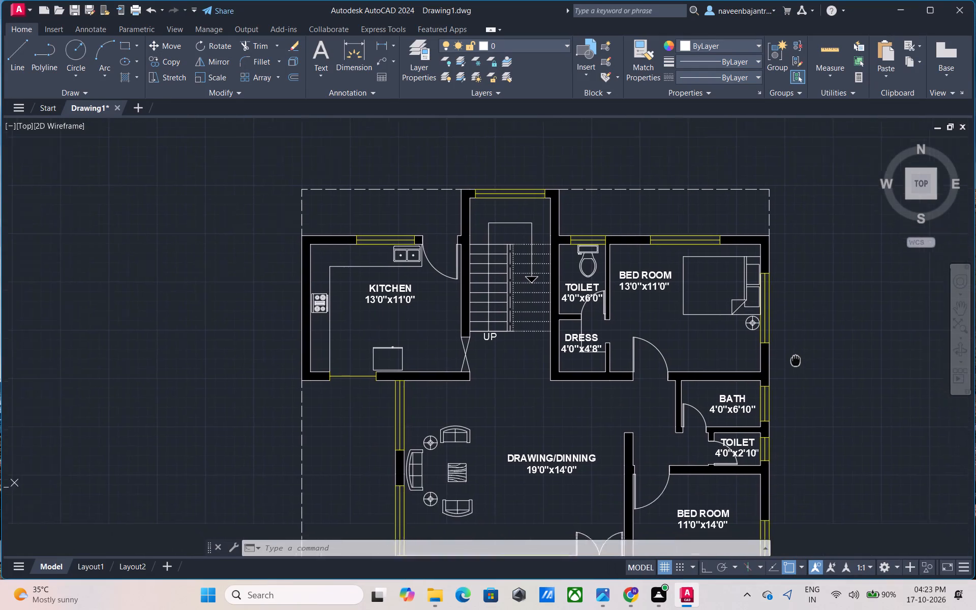
middle_click_drag(791, 356, 733, 329)
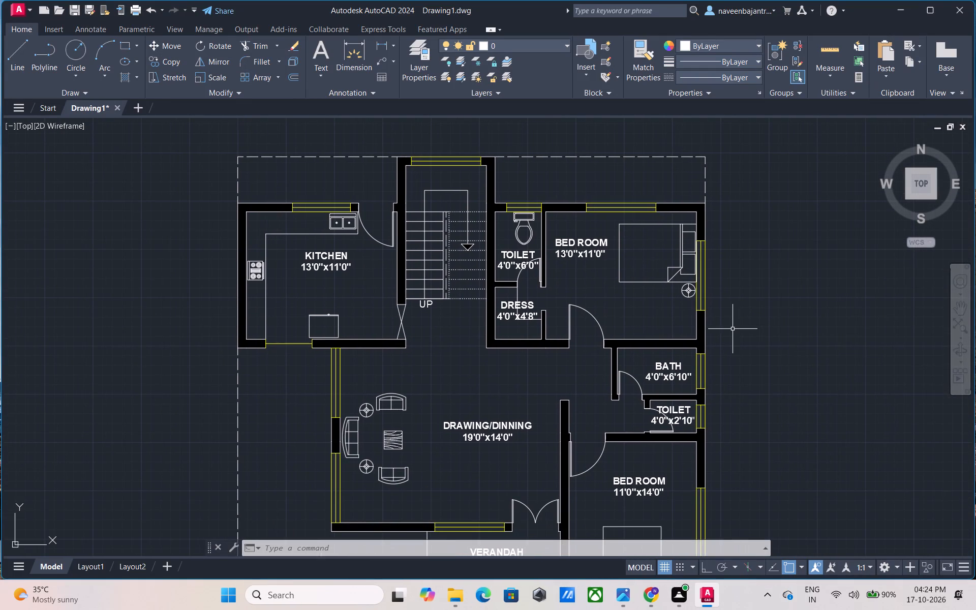
Copy the entire floor plan from its southeast corner into the empty area well east of the original.
scroll(758, 330, "down", 1)
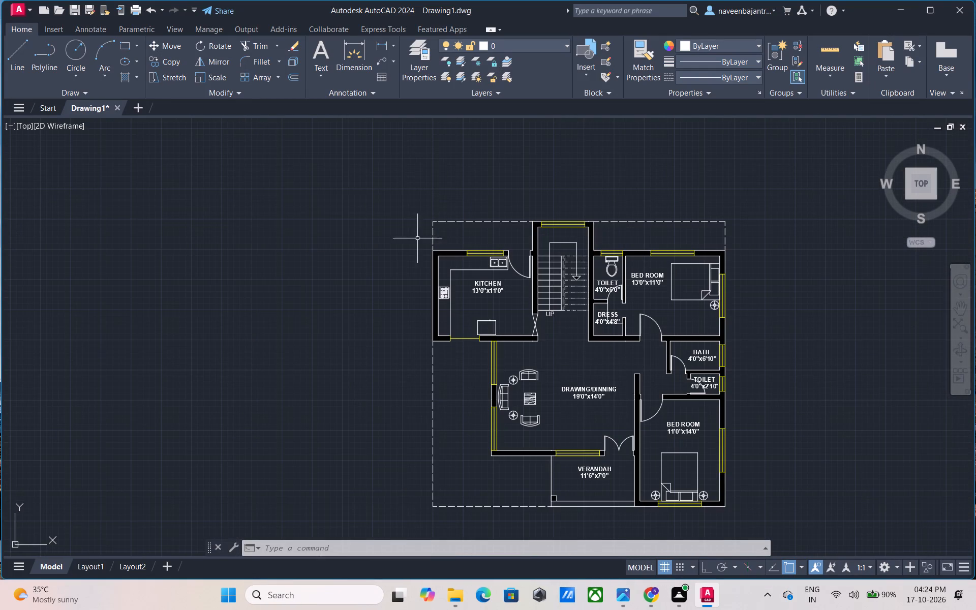
left_click(408, 199)
left_click(765, 516)
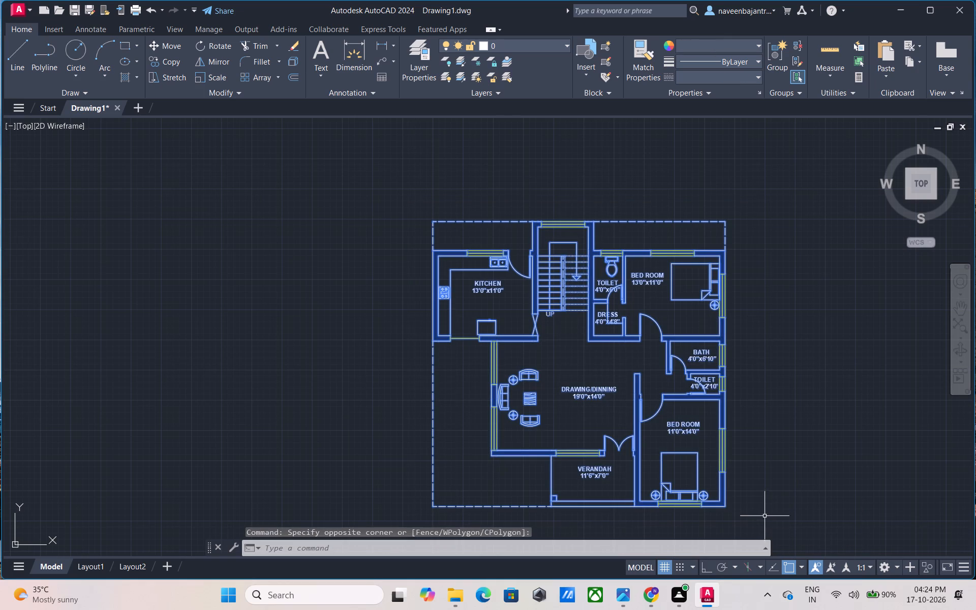
middle_click_drag(803, 424, 579, 358)
key("c")
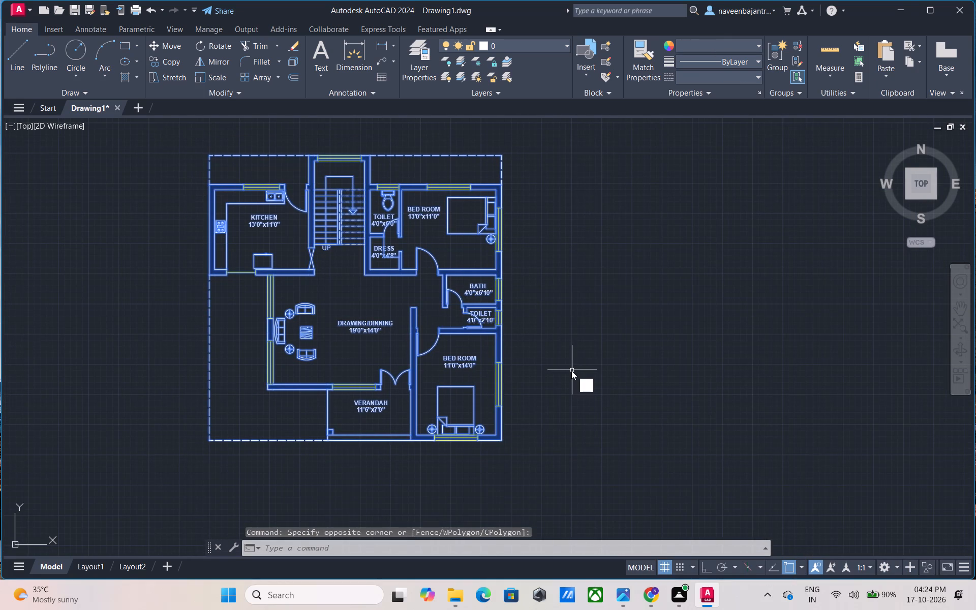
type("O")
key("space")
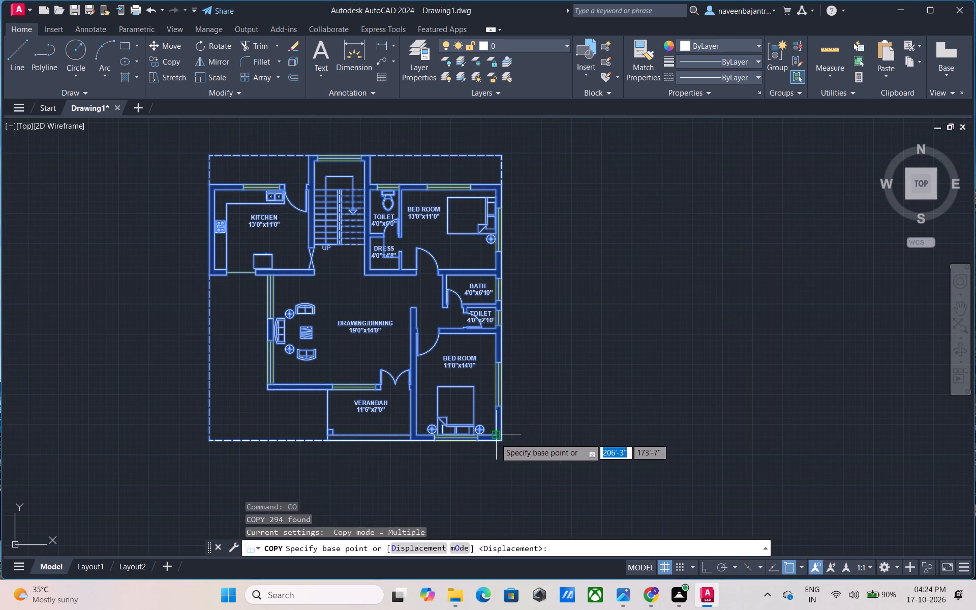
left_click(495, 438)
scroll(786, 409, "down", 4)
middle_click_drag(786, 409, 502, 383)
left_click(758, 374)
key("Escape")
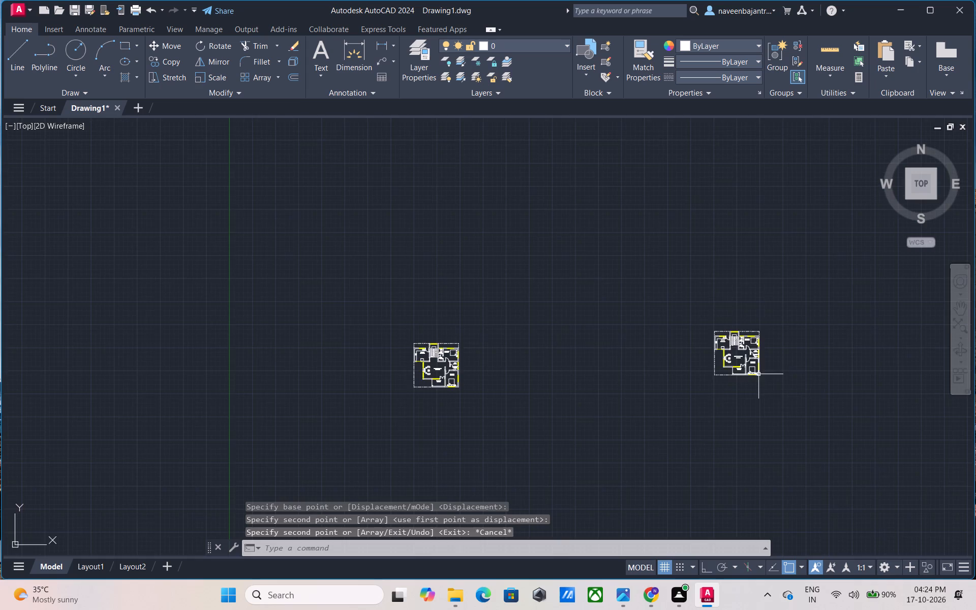
scroll(758, 374, "up", 5)
middle_click_drag(801, 280, 796, 412)
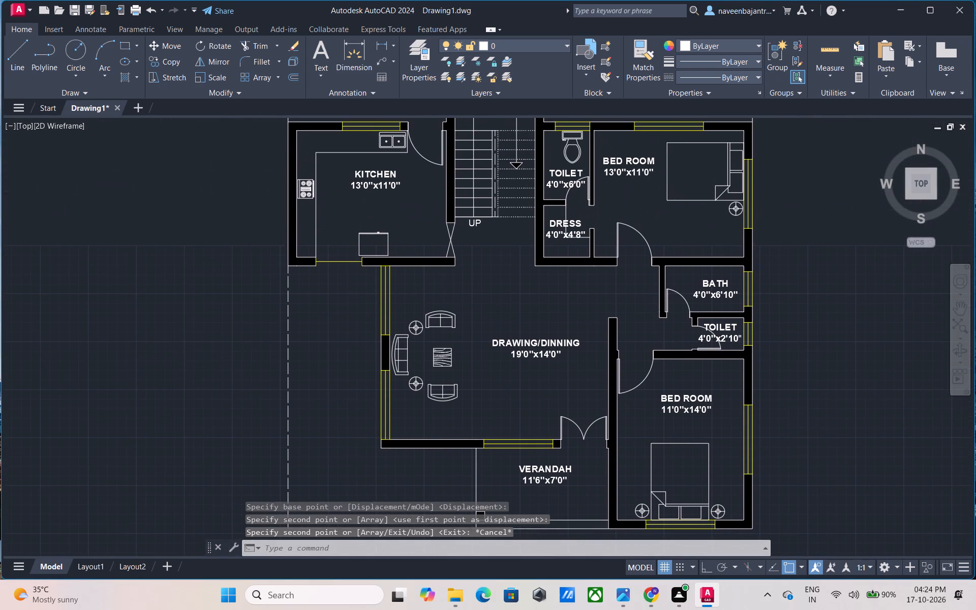
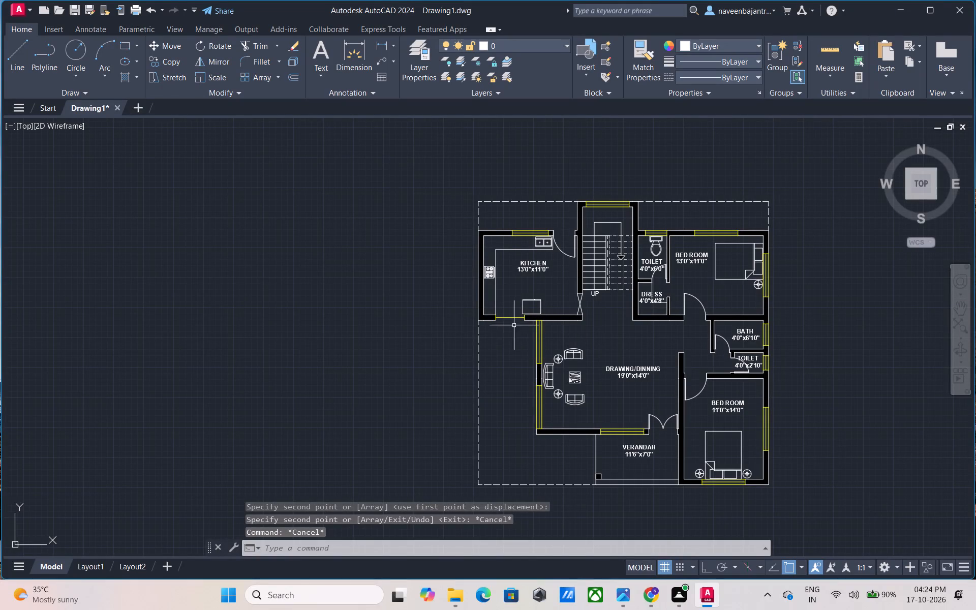
Delete the stove, sink and remaining appliance block from the kitchen.
left_click(488, 270)
key("Delete")
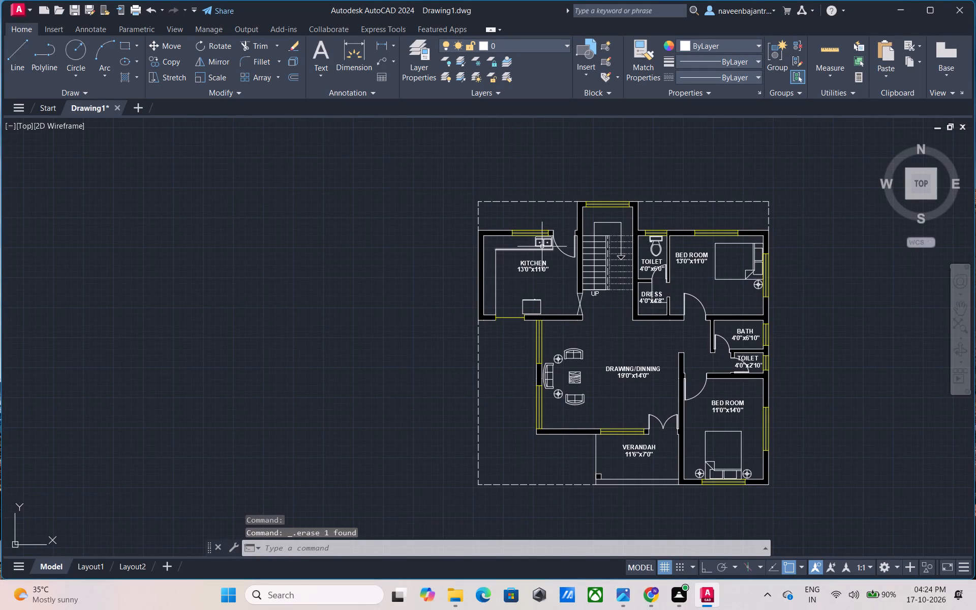
left_click(543, 246)
key("Delete")
left_click(539, 301)
key("Delete")
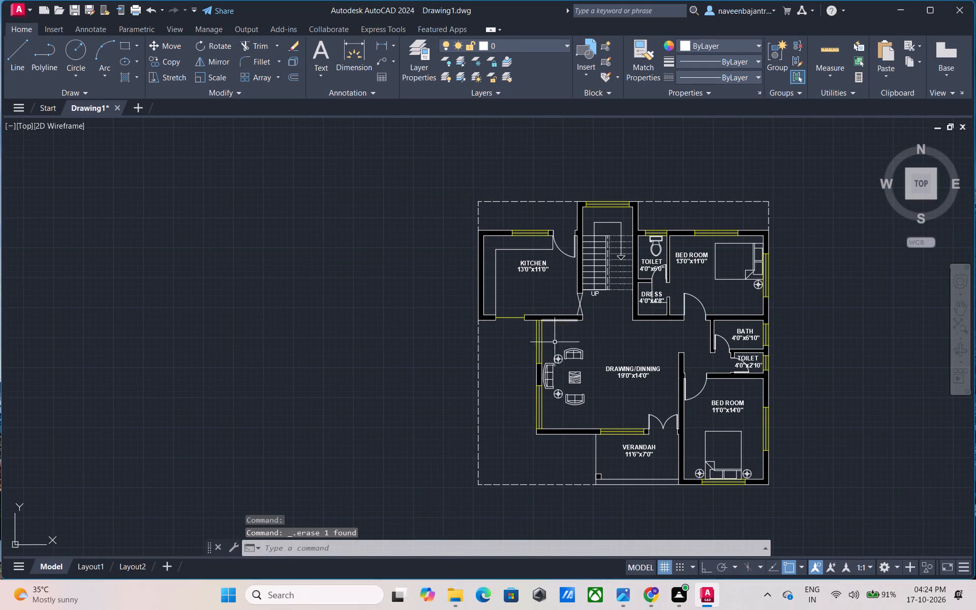
Delete the sofas, centre table and round side tables from the drawing/dining room.
left_click(571, 358)
key("Delete")
left_click(559, 361)
key("Delete")
left_click(573, 379)
key("Delete")
left_click(550, 379)
key("Delete")
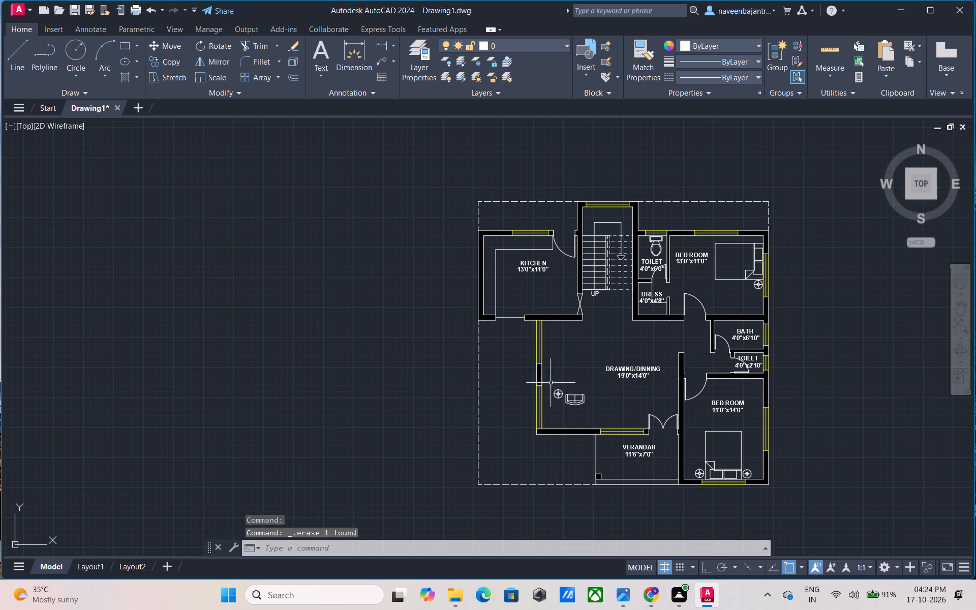
left_click(554, 396)
key("Delete")
left_click(567, 398)
key("Delete")
Delete the toilet fixture and the TOILET and DRESS labels from the small rooms east of the staircase.
left_click(661, 246)
key("Delete")
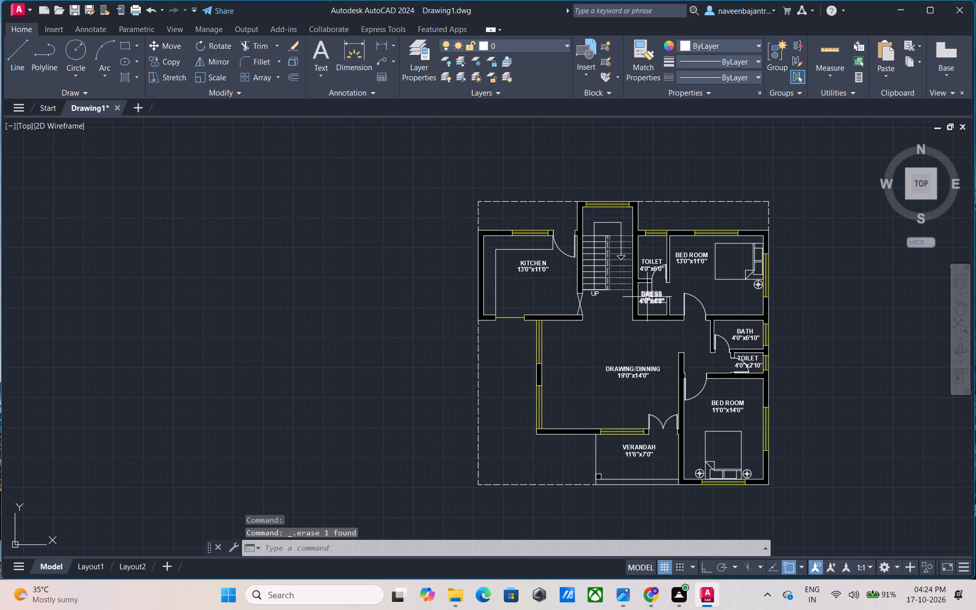
left_click(647, 297)
key("Delete")
left_click(648, 271)
key("Delete")
Delete the room label, bed and bedside table from the 13'0"x11'0" bedroom.
left_click(686, 261)
key("Delete")
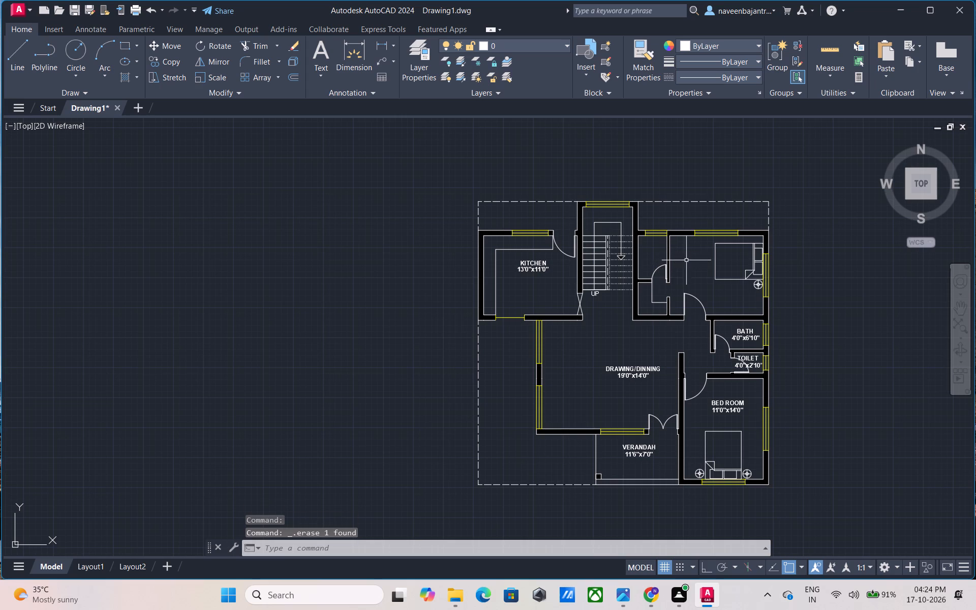
left_click(754, 275)
key("Delete")
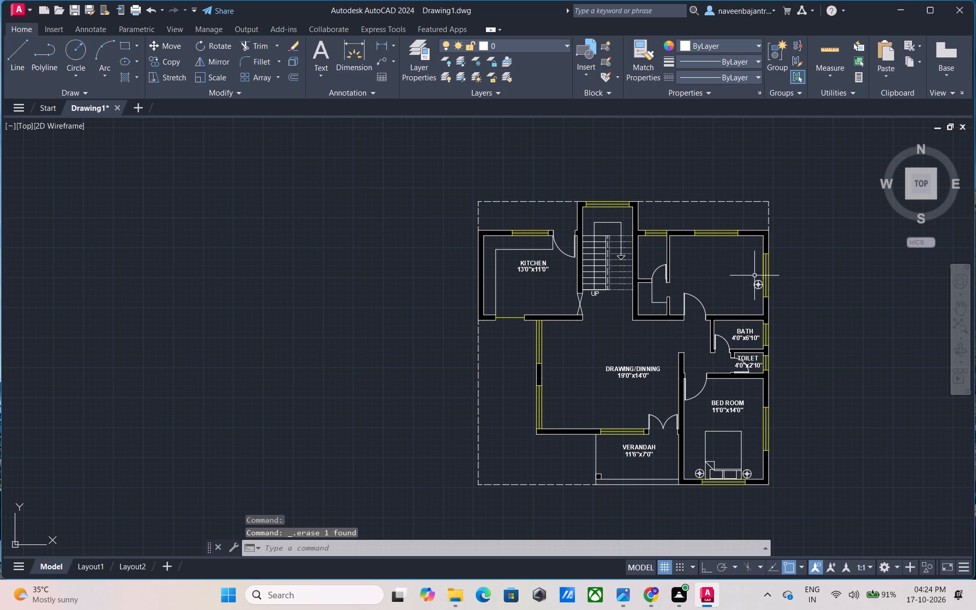
left_click(757, 285)
key("Delete")
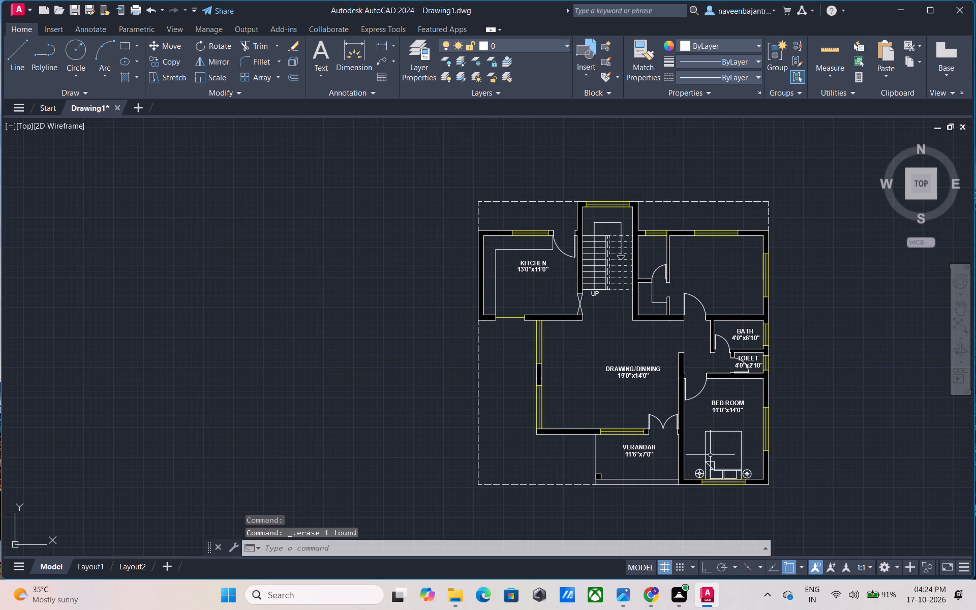
Delete the bed and both bedside tables from the 11'0"x14'0" bedroom.
left_click(710, 465)
key("Delete")
left_click(701, 473)
key("Delete")
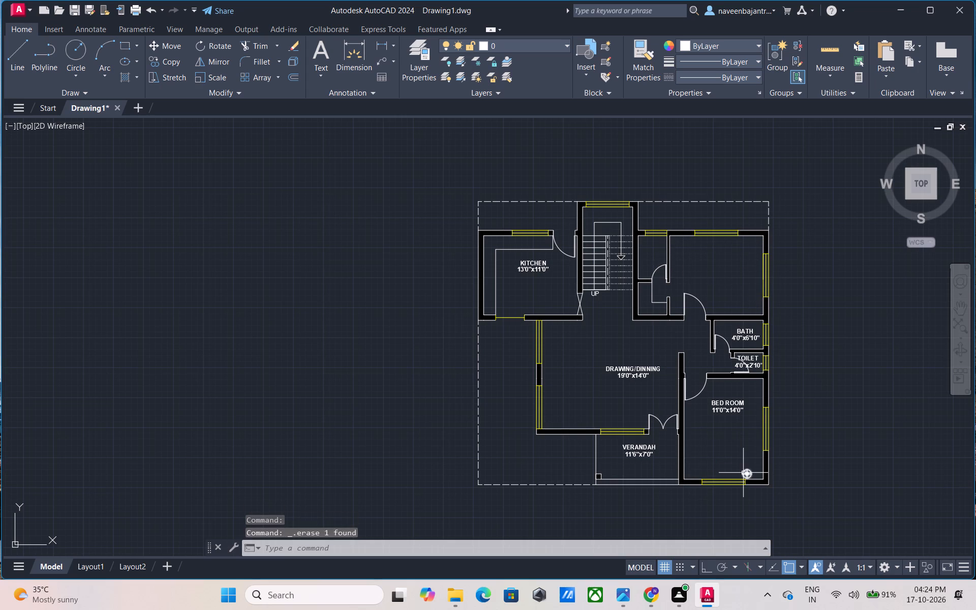
left_click(743, 473)
key("Delete")
Delete the remaining KITCHEN, DRAWING/DINNING, VERANDAH, BED ROOM, TOILET, BATH and UP labels.
left_click(537, 270)
key("Delete")
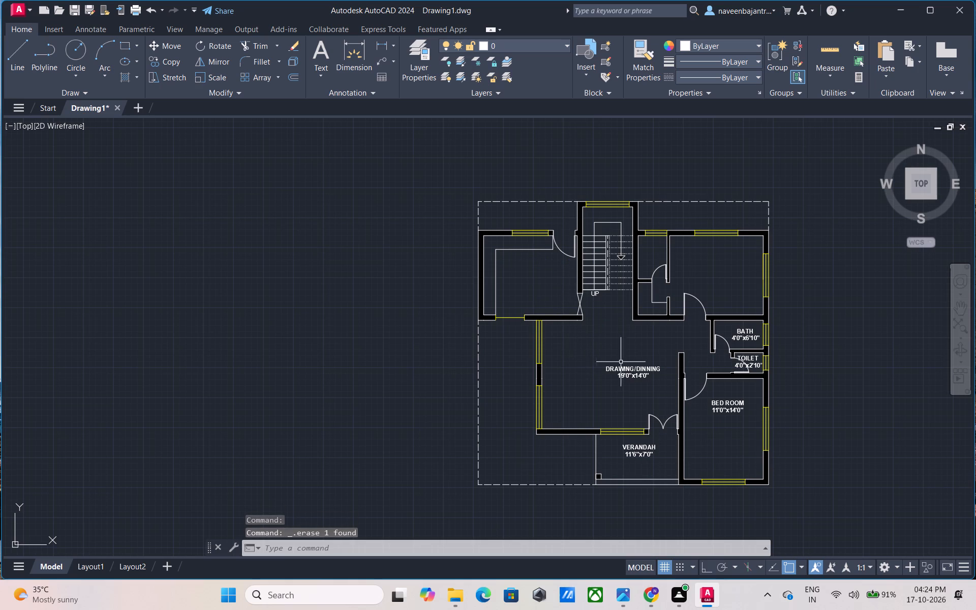
left_click(623, 365)
key("Delete")
left_click(644, 444)
key("Delete")
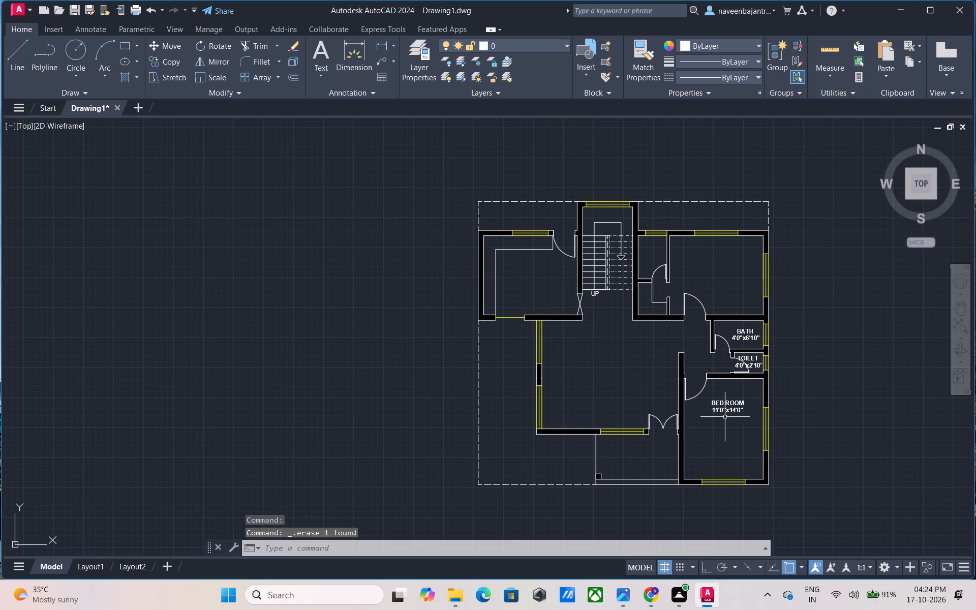
left_click(725, 403)
key("Delete")
left_click(742, 361)
key("Delete")
left_click(743, 340)
key("Delete")
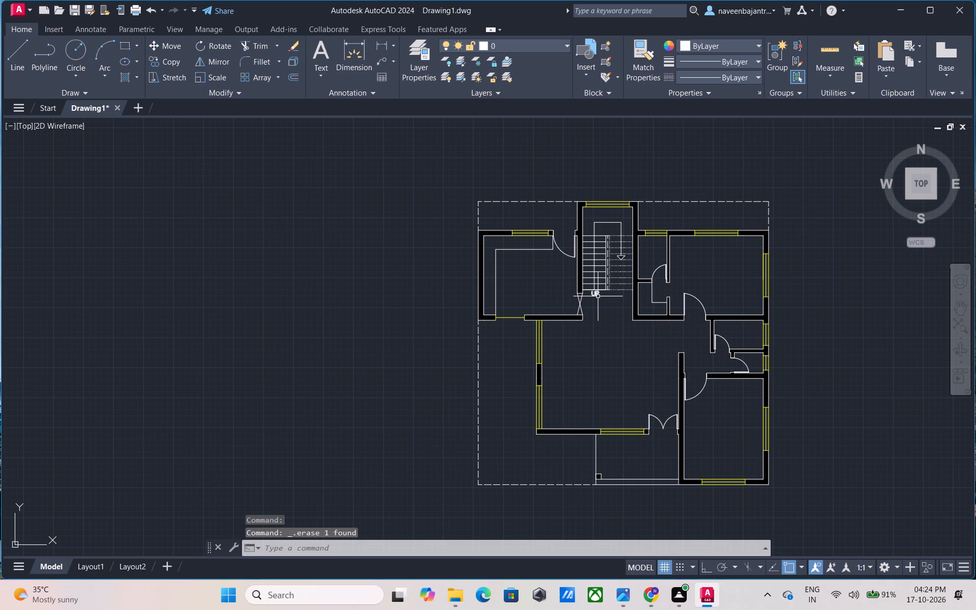
left_click(598, 296)
key("Delete")
Trim away the dashed outline along the plan's north side and beside the kitchen's west wall.
middle_click_drag(599, 304, 597, 342)
key("Escape")
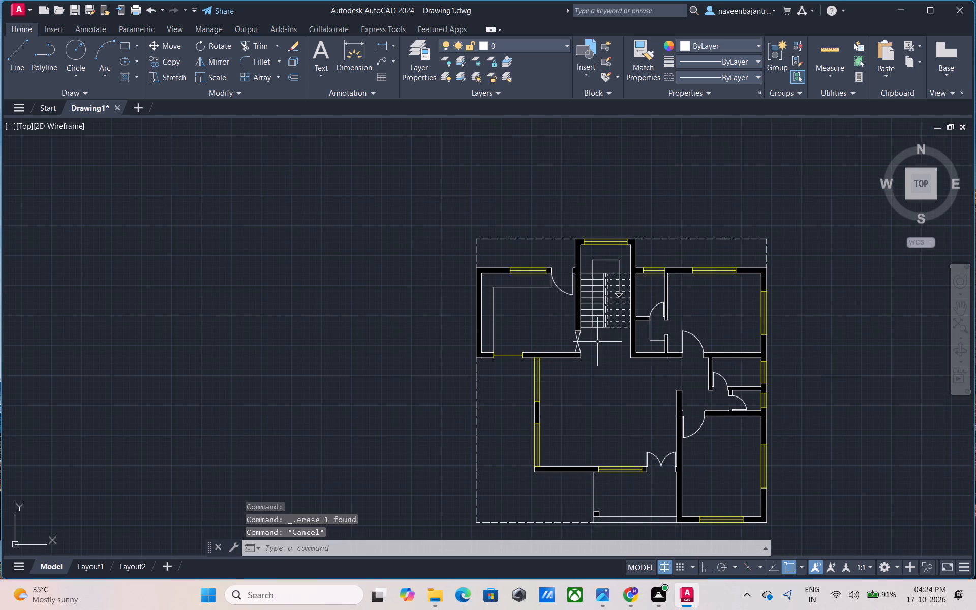
scroll(597, 342, "up", 2)
middle_click_drag(598, 341, 590, 398)
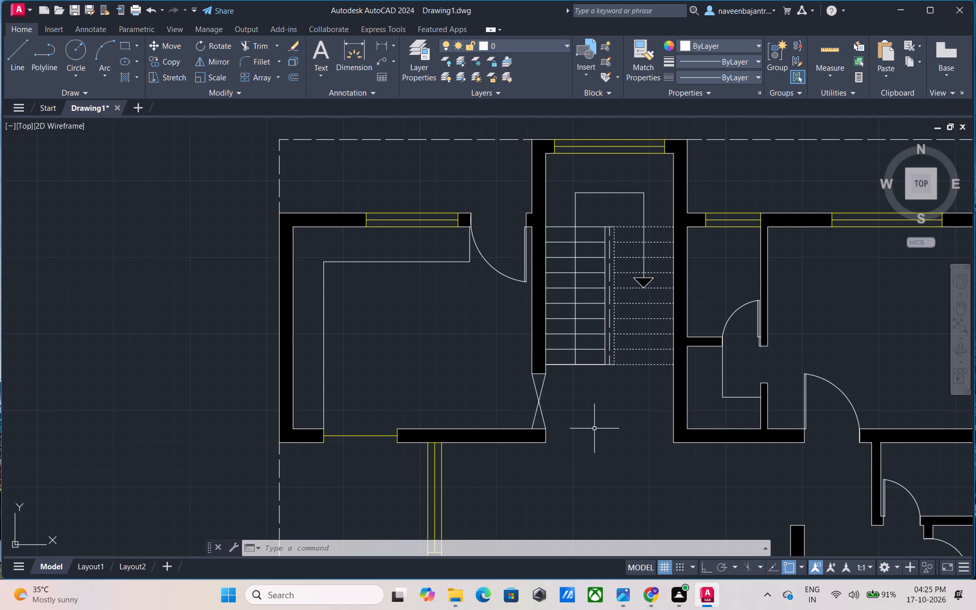
key("Escape")
key("Escape")
type("TR")
key("space")
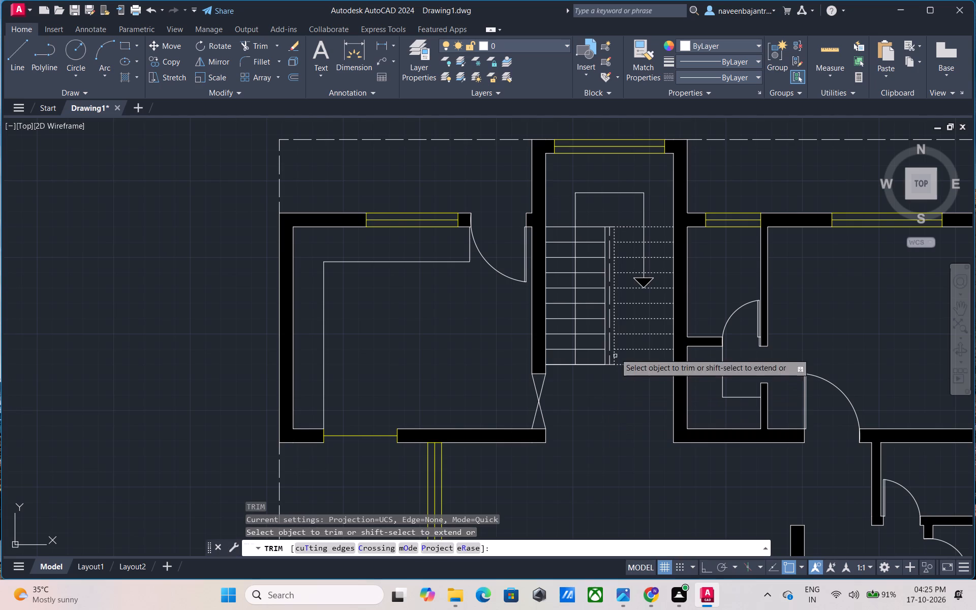
left_click(485, 141)
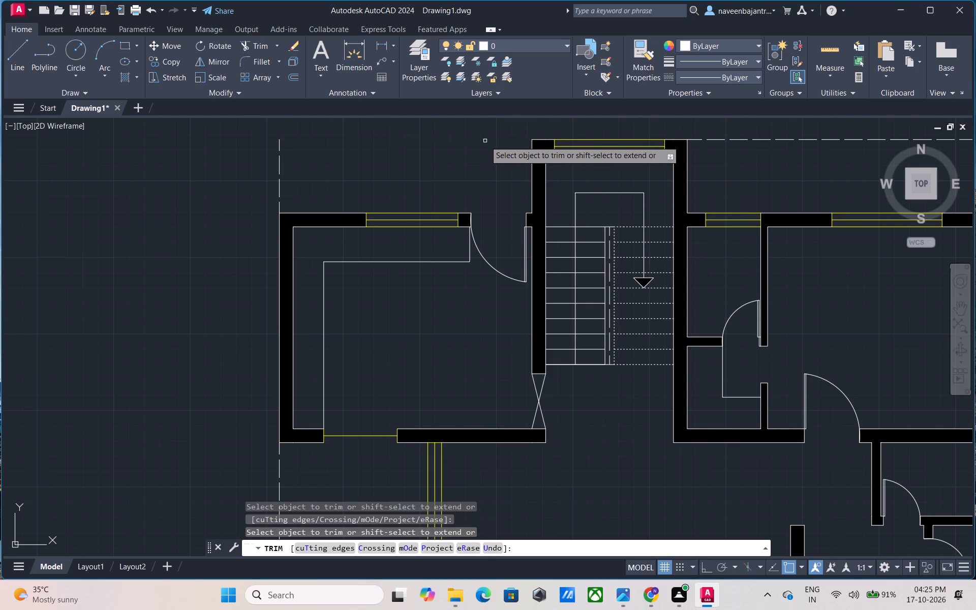
left_click(703, 139)
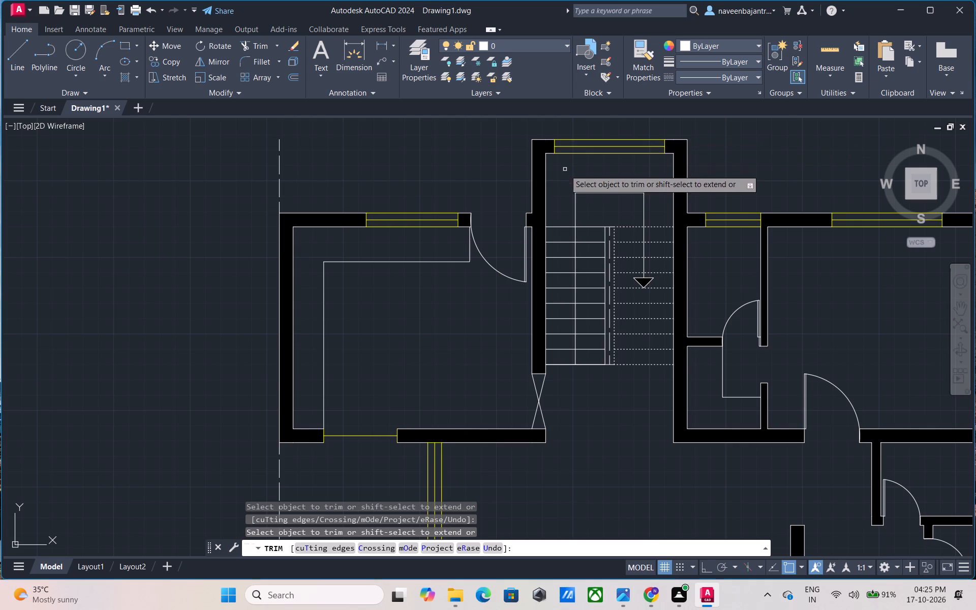
left_click(278, 169)
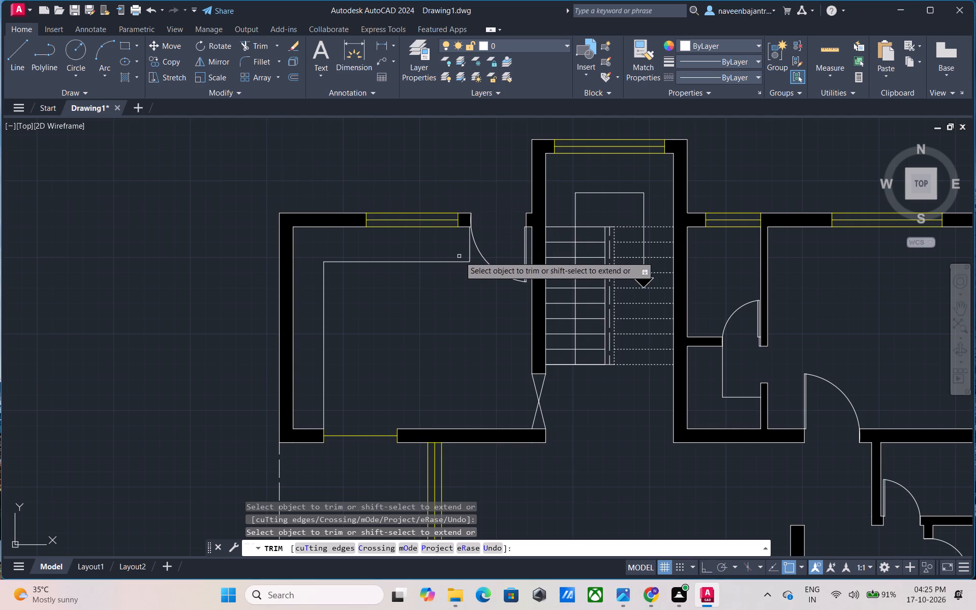
Trim away the kitchen's north door arc and leaf lines, along with the short end line of the counter.
left_click(469, 245)
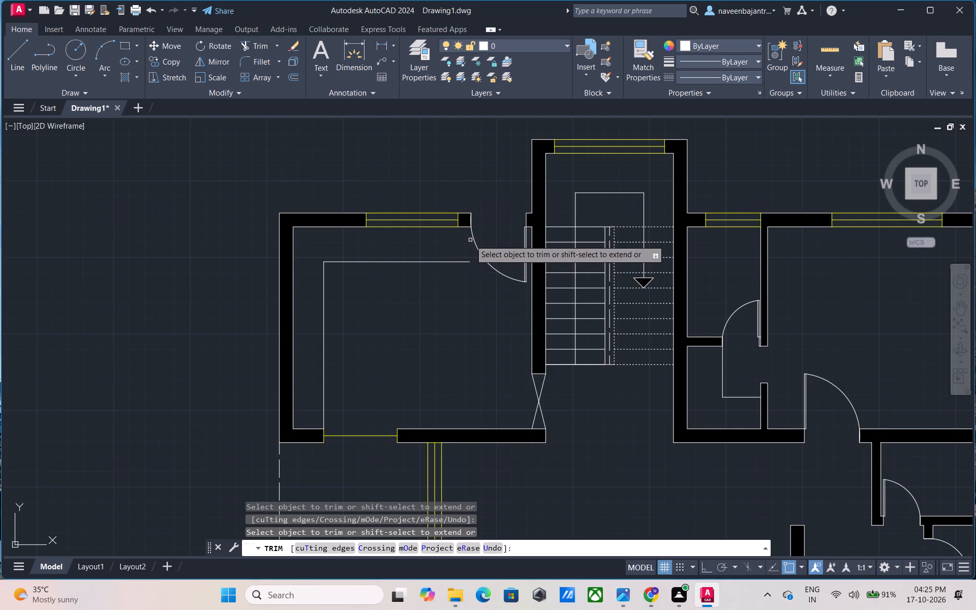
left_click(471, 236)
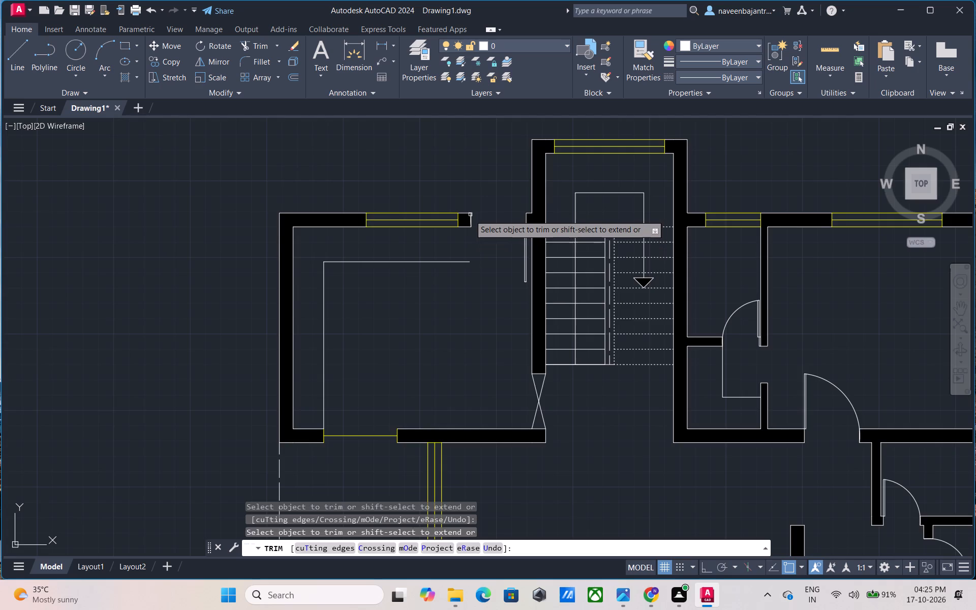
scroll(469, 218, "up", 5)
left_click(470, 223)
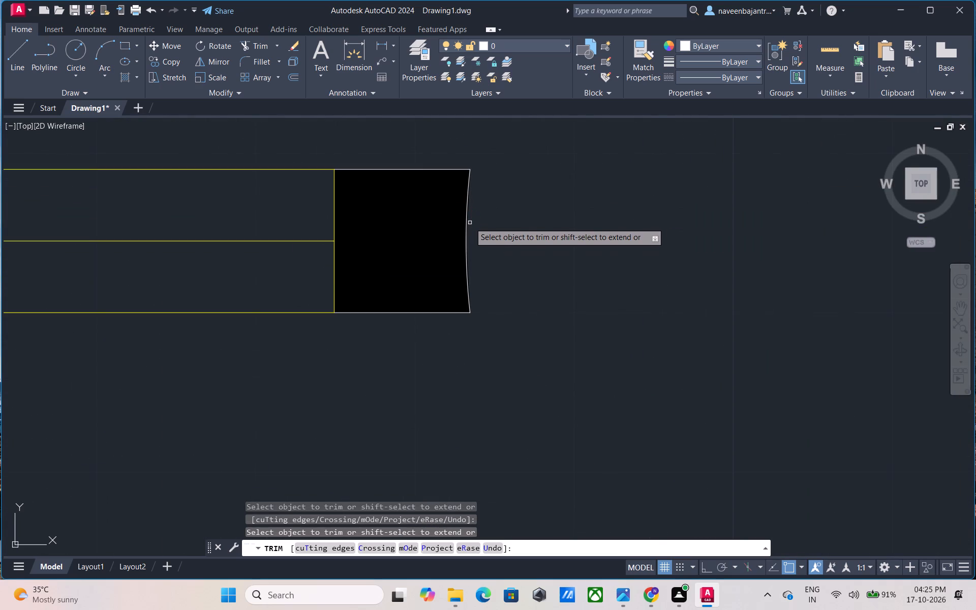
scroll(470, 223, "down", 4)
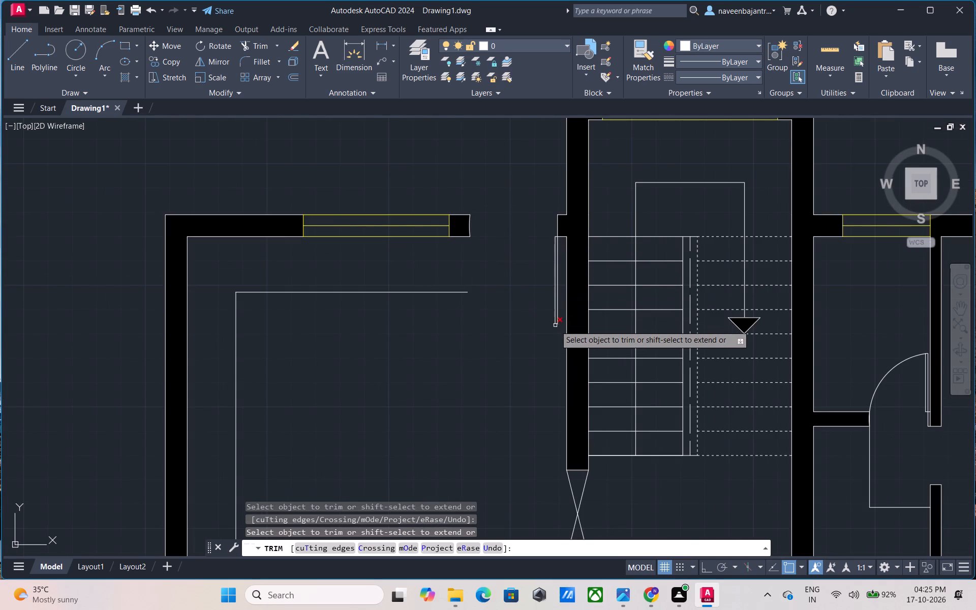
scroll(555, 325, "up", 4)
left_click(559, 313)
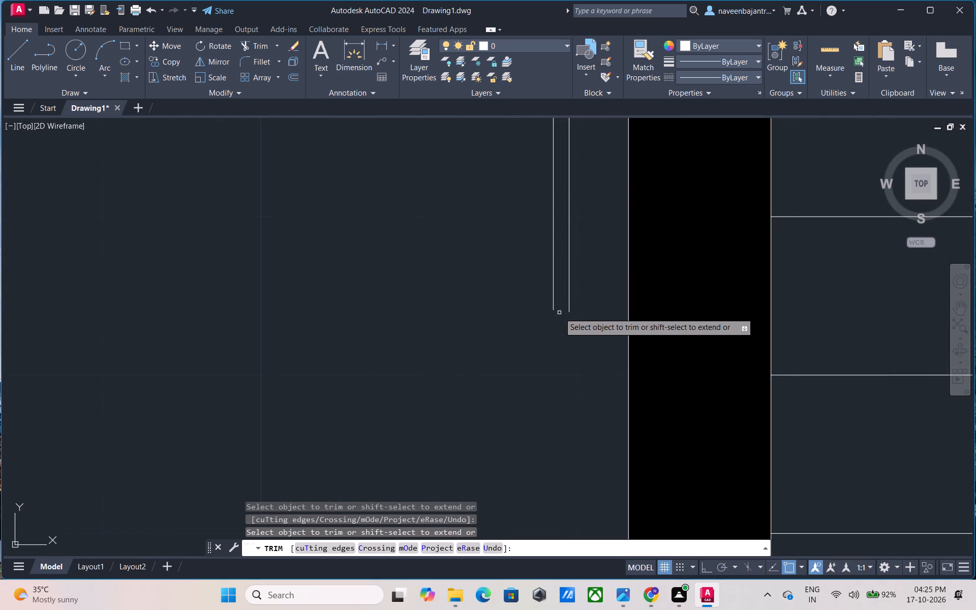
scroll(559, 313, "down", 3)
left_click(558, 263)
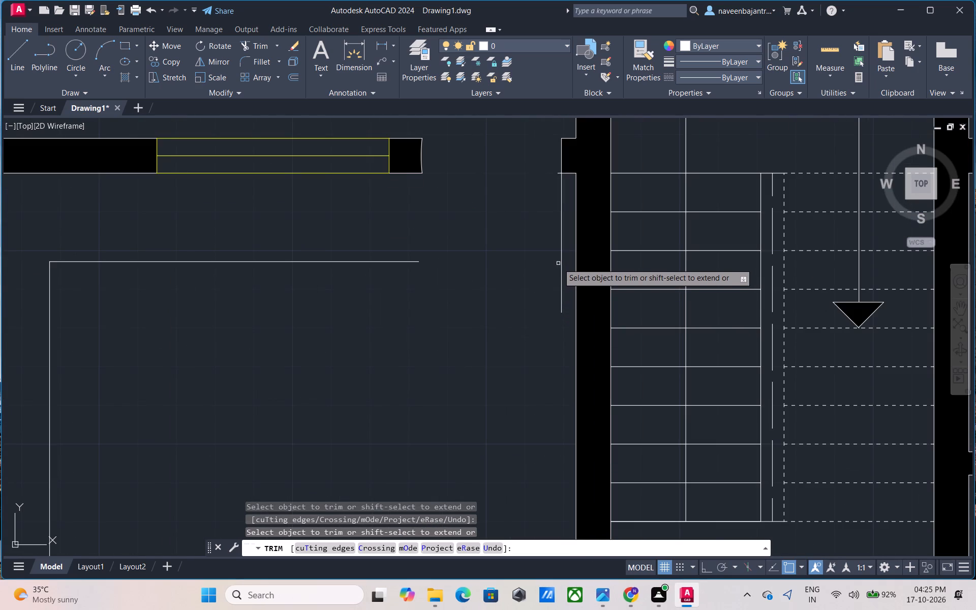
left_click(556, 174)
left_click(562, 190)
scroll(540, 208, "down", 1)
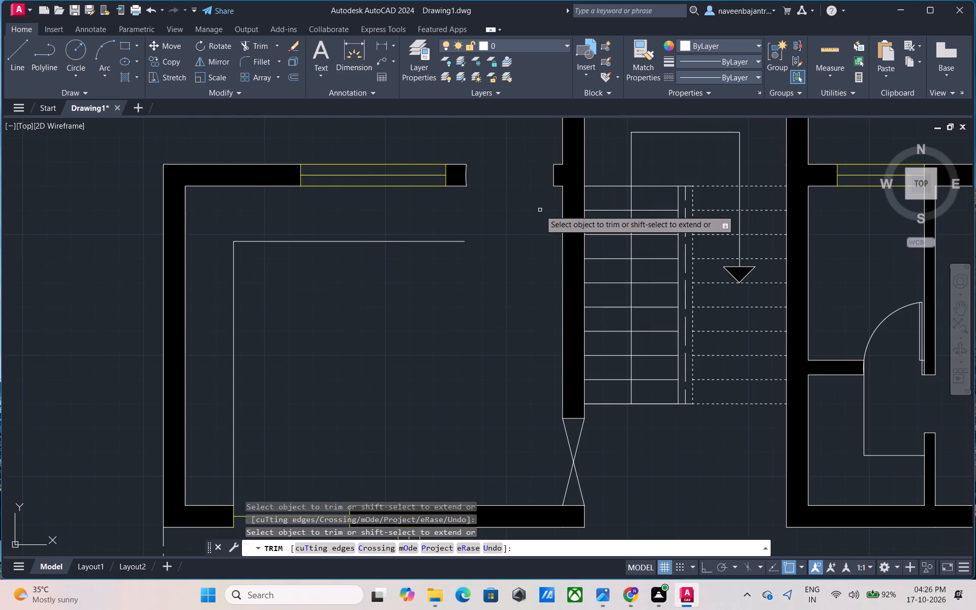
Trim away the two remaining kitchen counter lines.
left_click(332, 243)
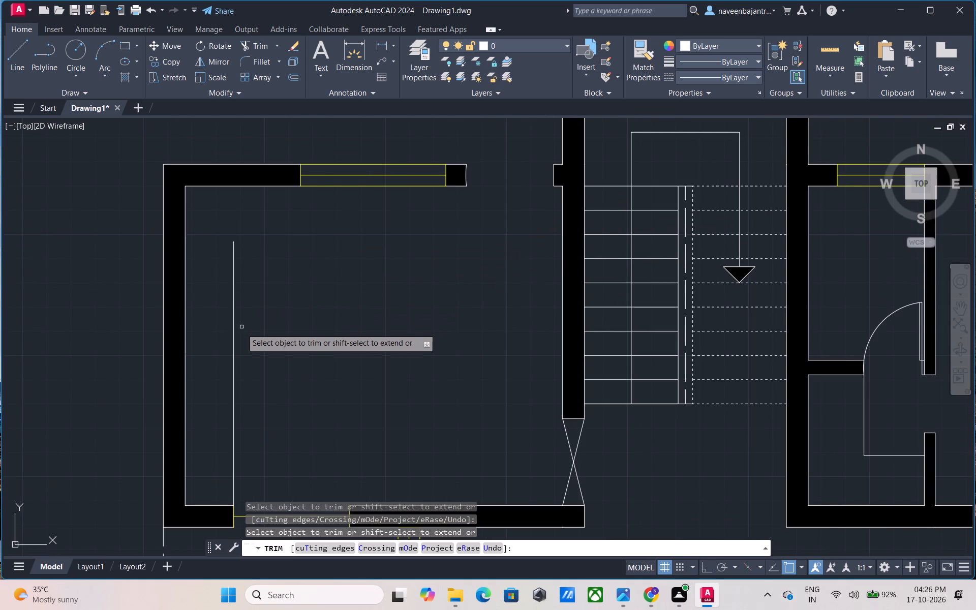
left_click(232, 344)
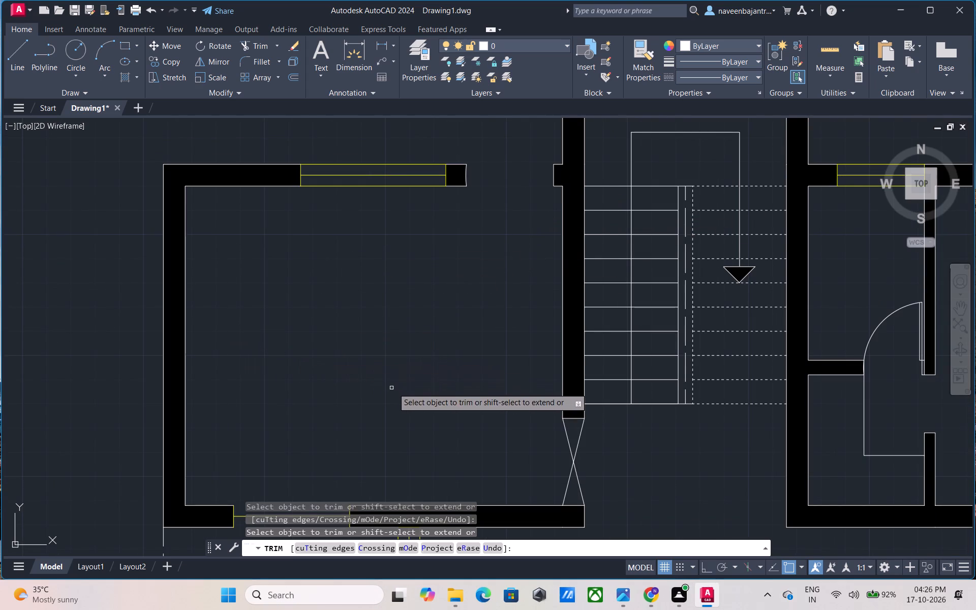
Trim away the crossed diagonal lines filling the opening at the south end of the kitchen's east wall.
middle_click_drag(393, 388, 358, 261)
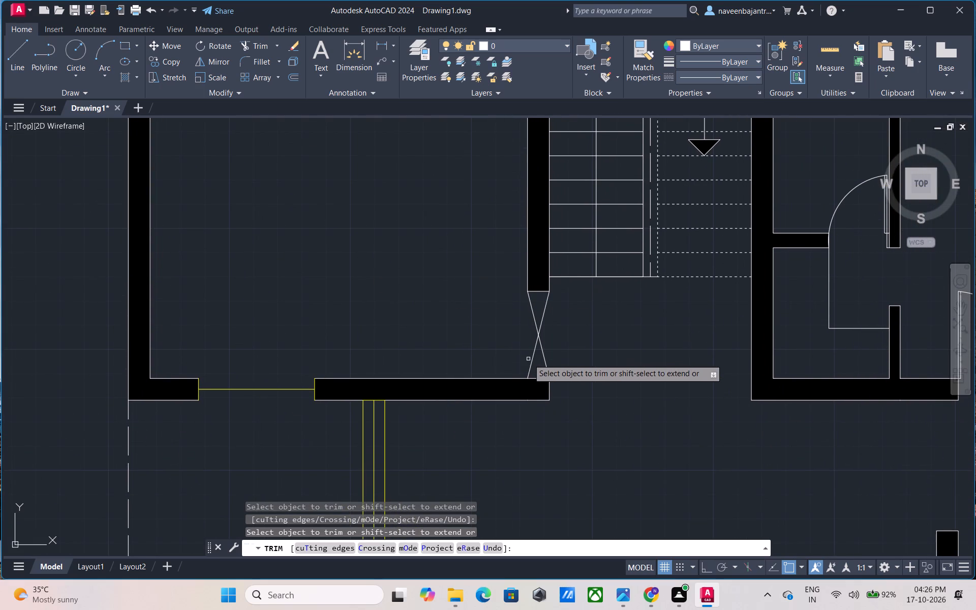
left_click(533, 354)
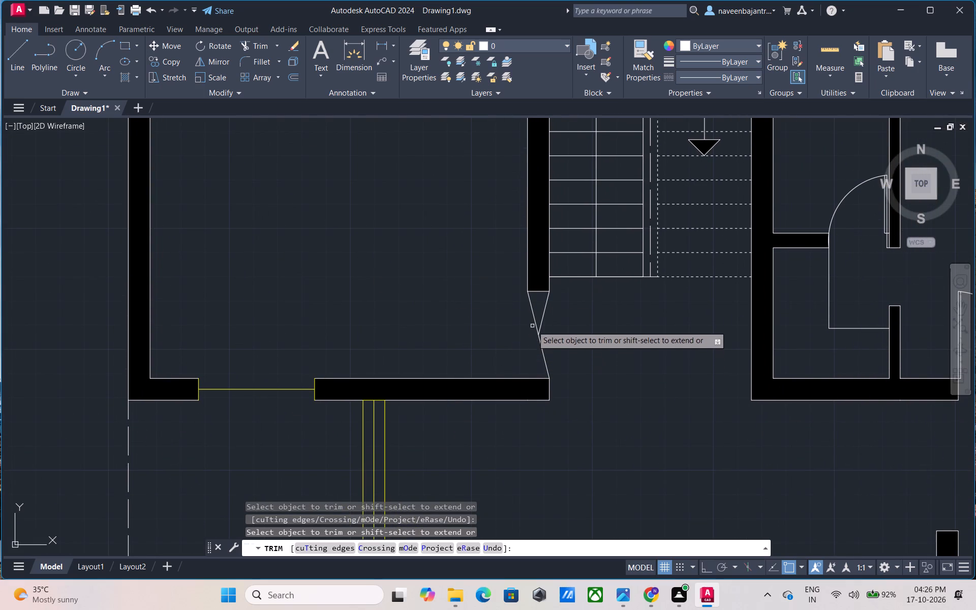
left_click(534, 318)
left_click(541, 348)
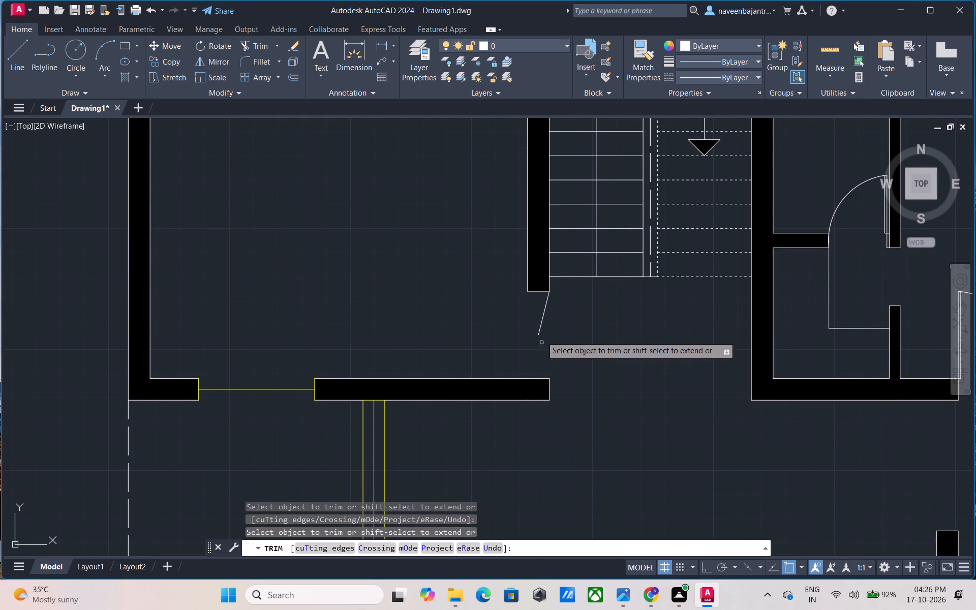
left_click(541, 325)
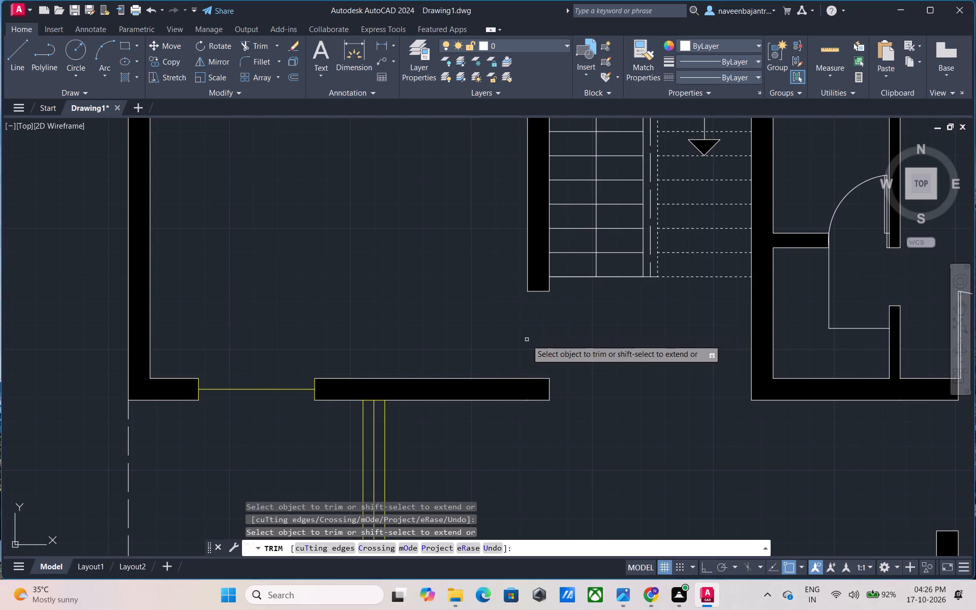
Trim away the west leaf lines and swing arc of the double door in the drawing/dining room's south wall.
scroll(527, 340, "down", 1)
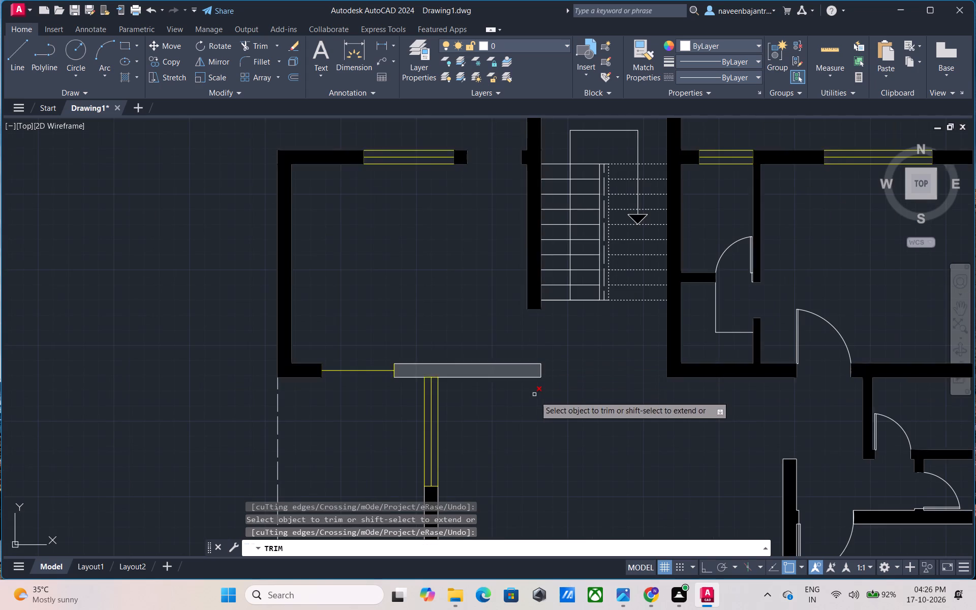
middle_click_drag(581, 412, 383, 300)
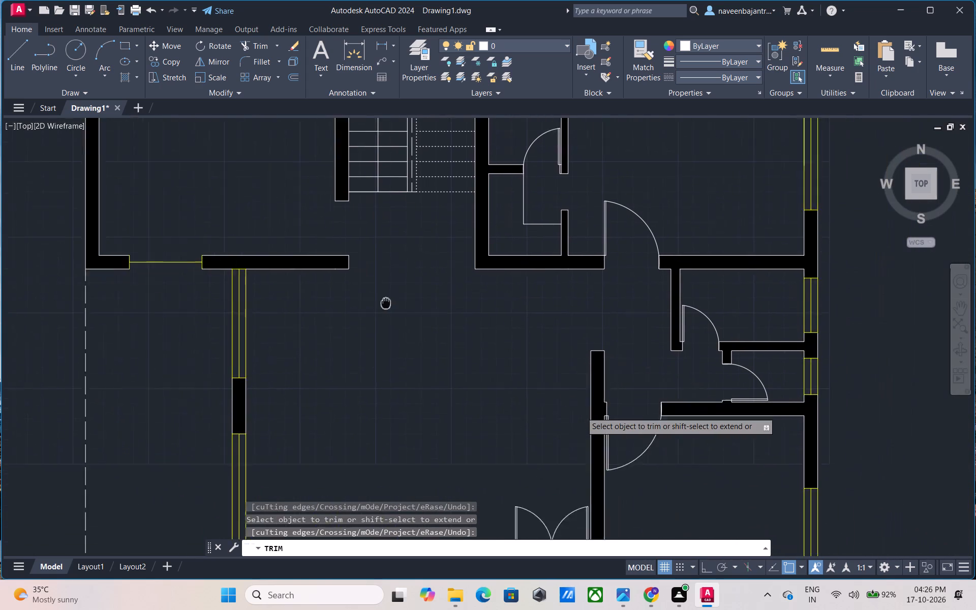
middle_click_drag(383, 300, 296, 262)
middle_click_drag(324, 362, 322, 266)
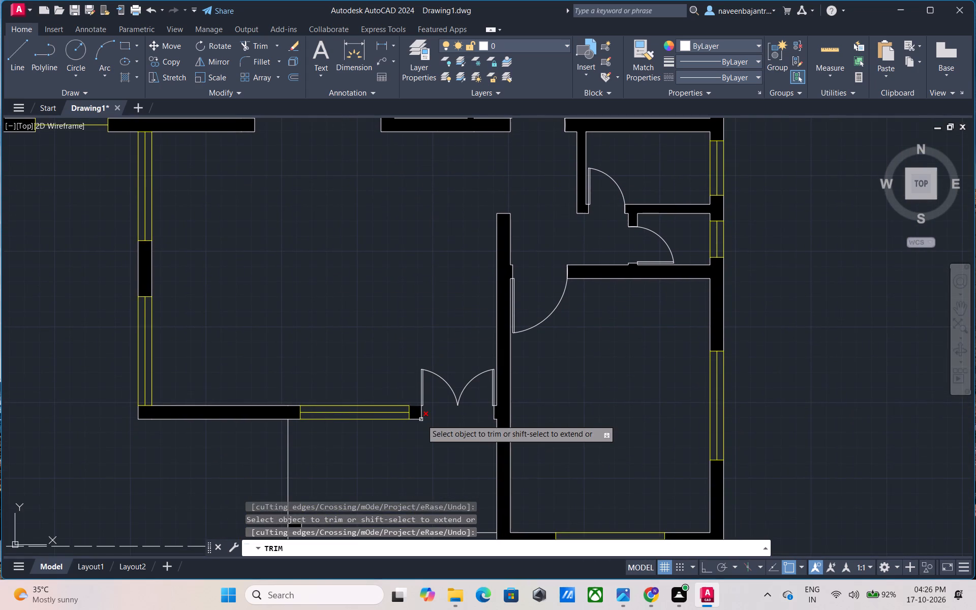
scroll(416, 407, "up", 2)
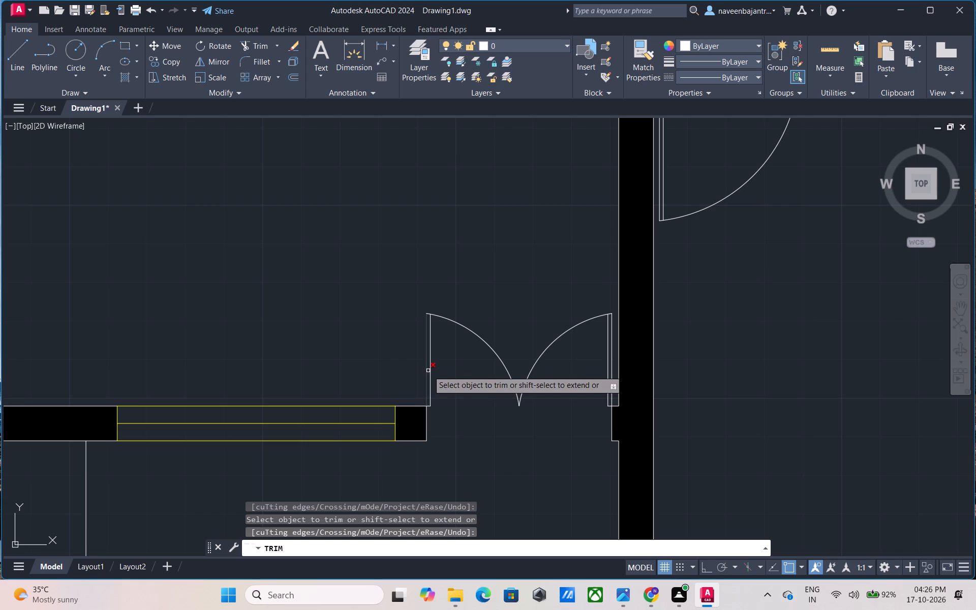
left_click(425, 336)
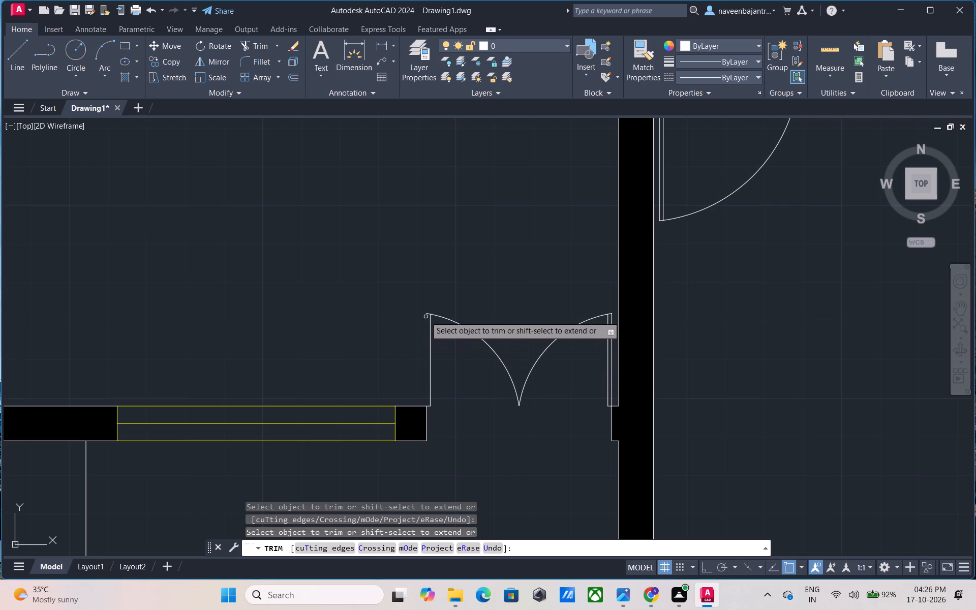
left_click(425, 314)
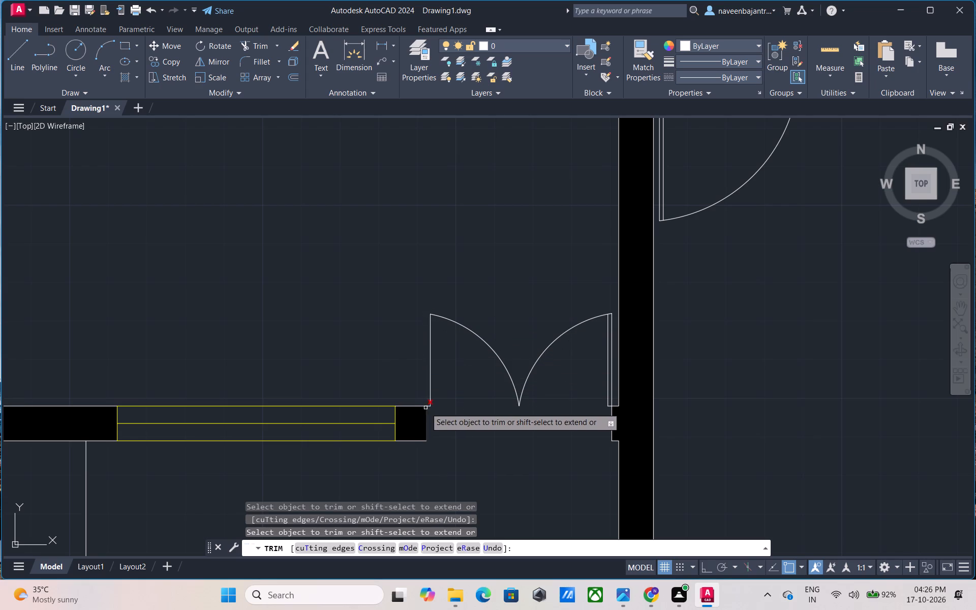
left_click(429, 391)
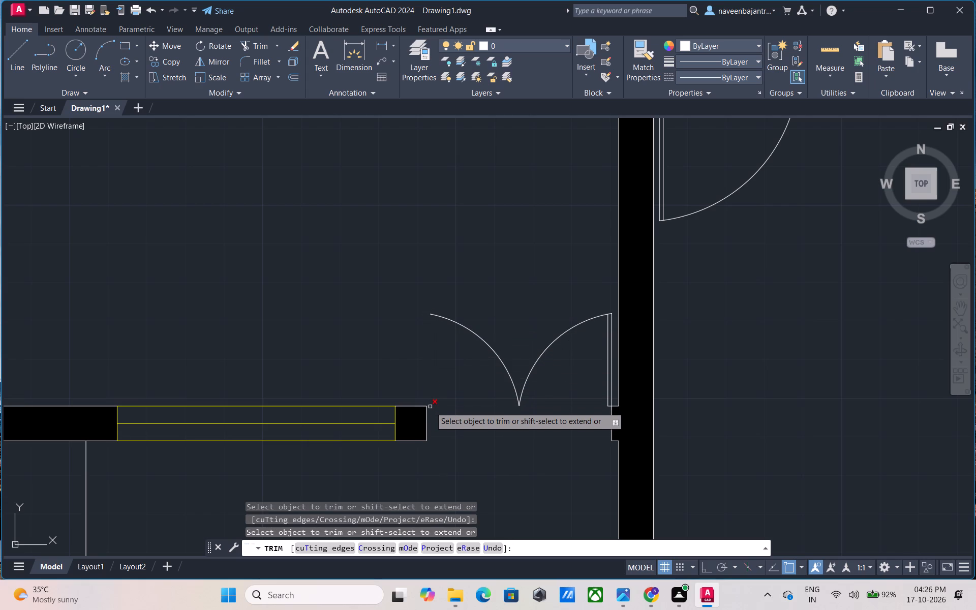
left_click(430, 407)
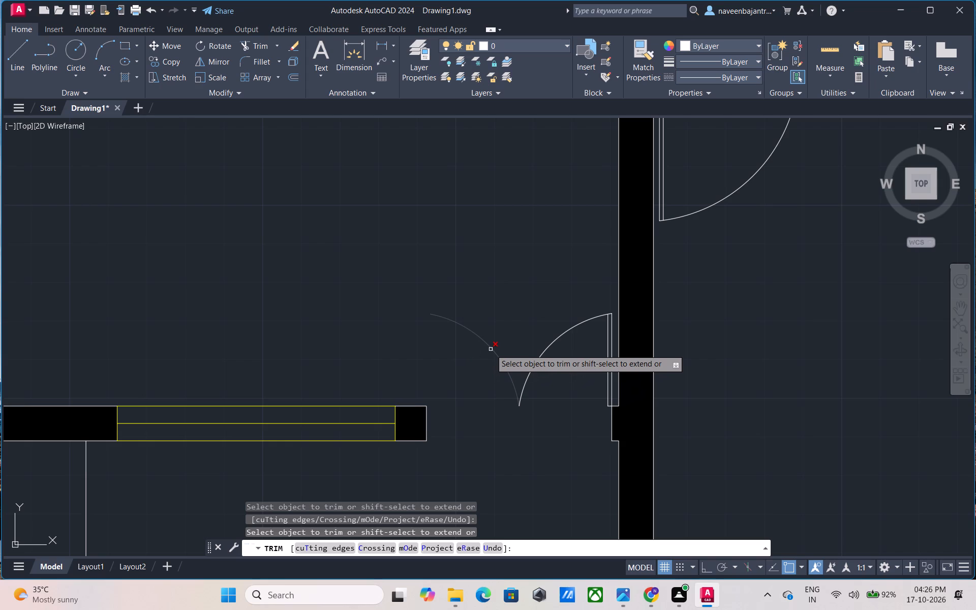
left_click(491, 349)
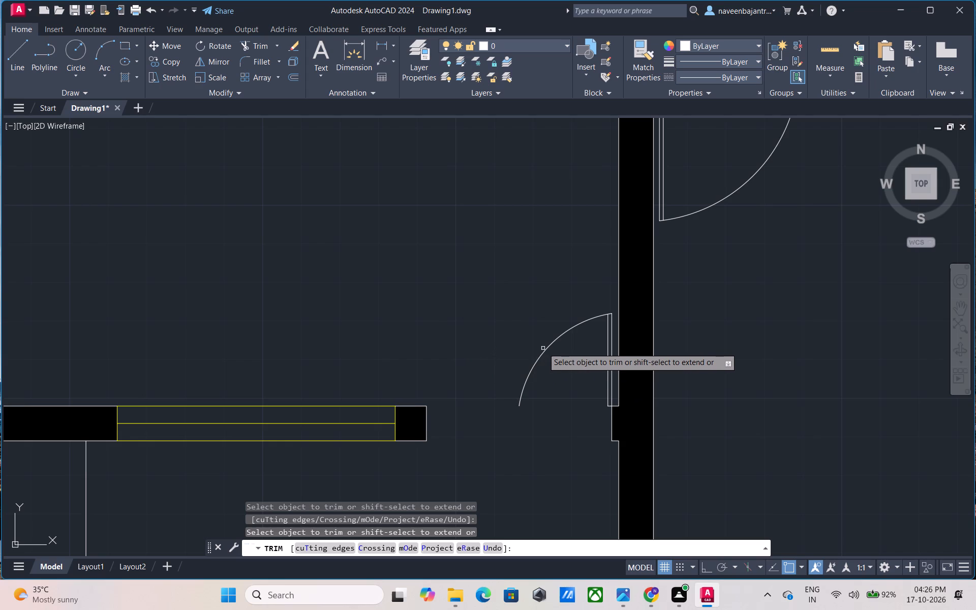
Trim away the east swing arc and leaf lines of the same double door, including the short stub at the wall.
left_click(546, 347)
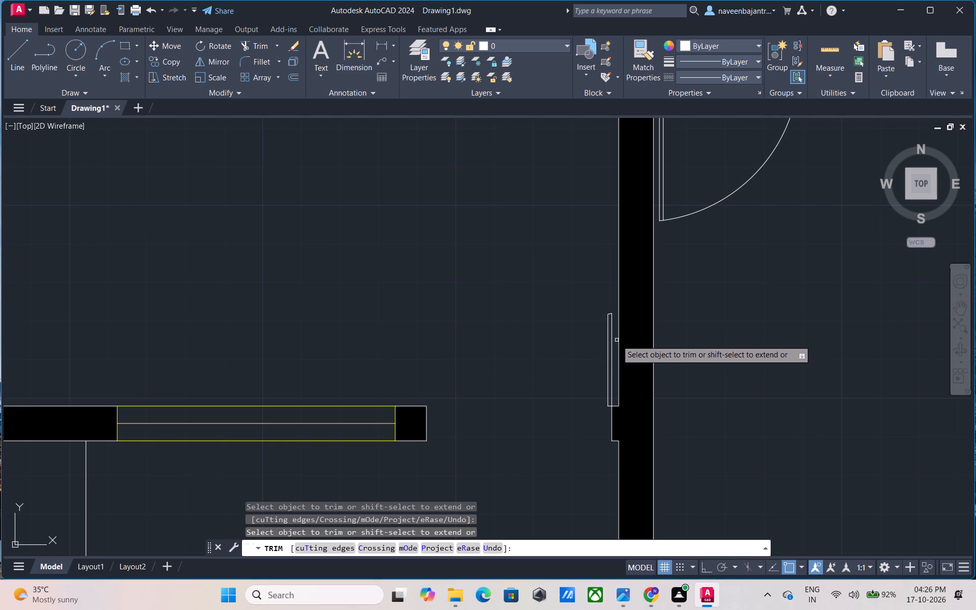
left_click(612, 345)
left_click(611, 313)
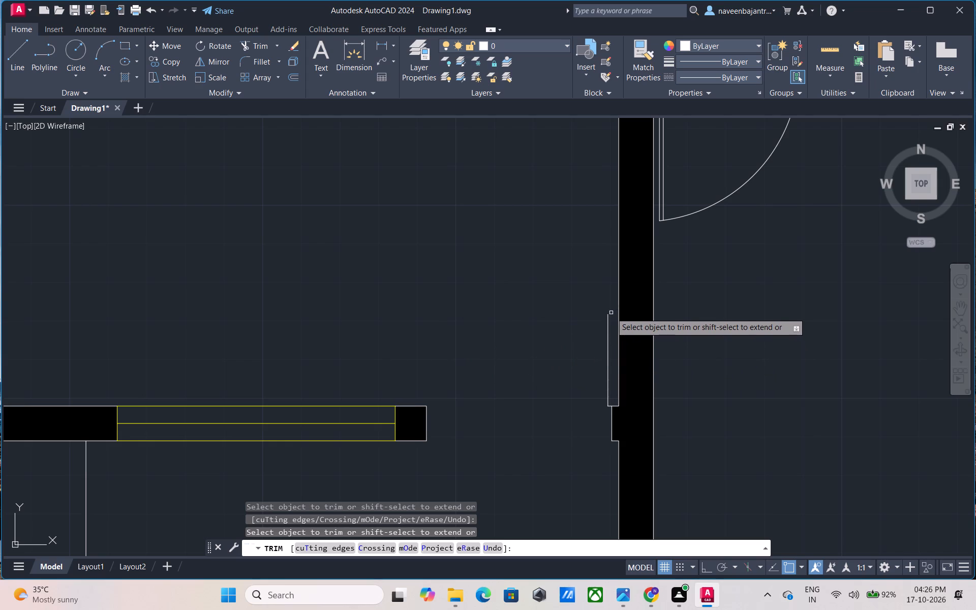
left_click(607, 333)
scroll(607, 417, "up", 2)
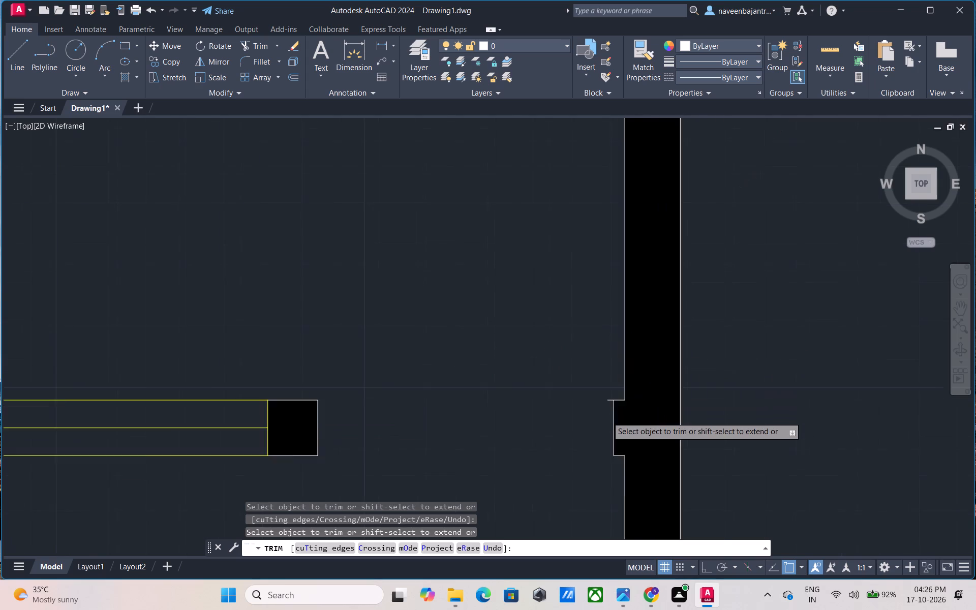
left_click(607, 389)
Trim away the leaf lines and swing arc of the southeast bedroom's door, plus the overlapping line at the wall end.
scroll(607, 389, "down", 3)
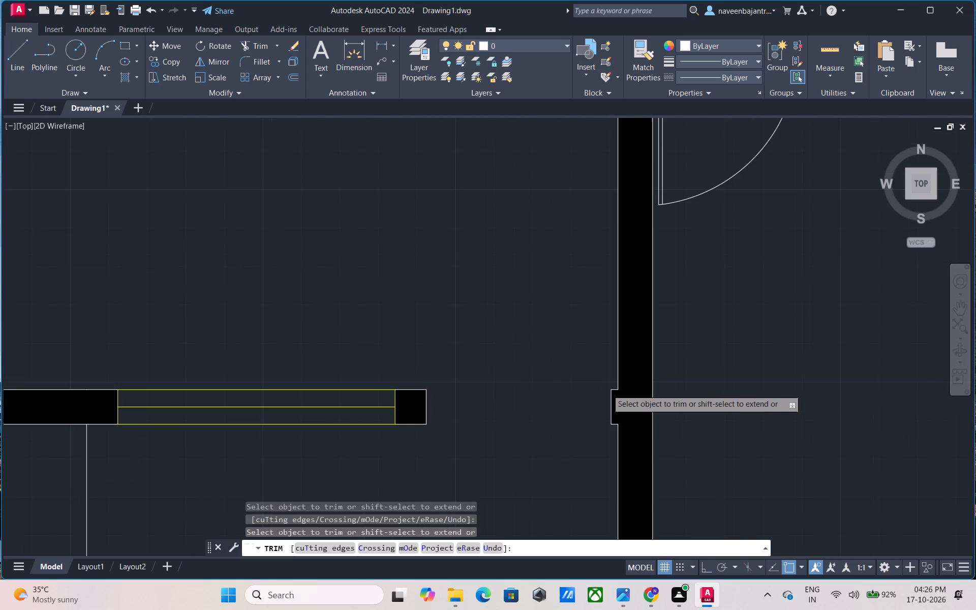
scroll(607, 390, "down", 1)
middle_click_drag(646, 331, 618, 373)
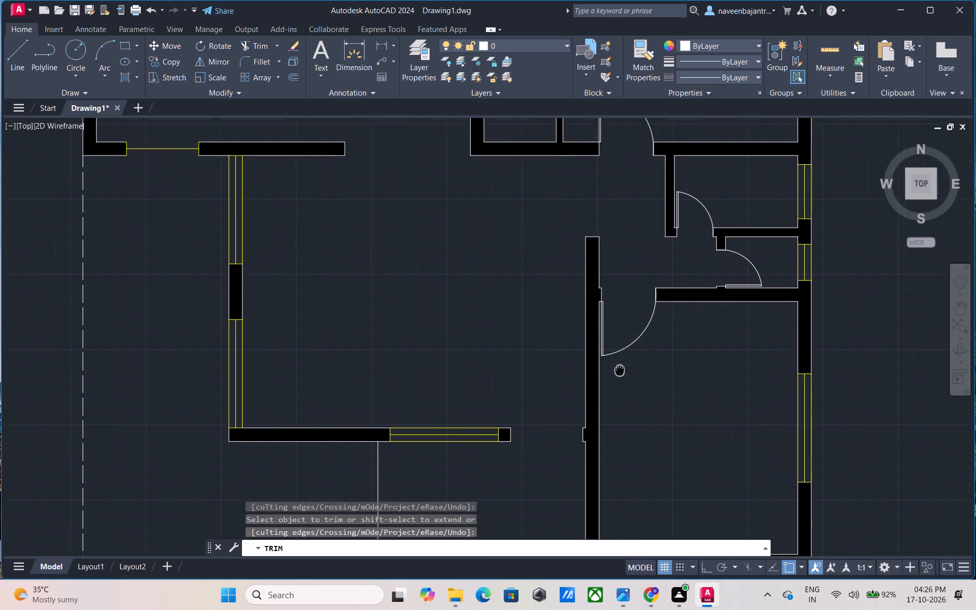
middle_click_drag(618, 373, 576, 445)
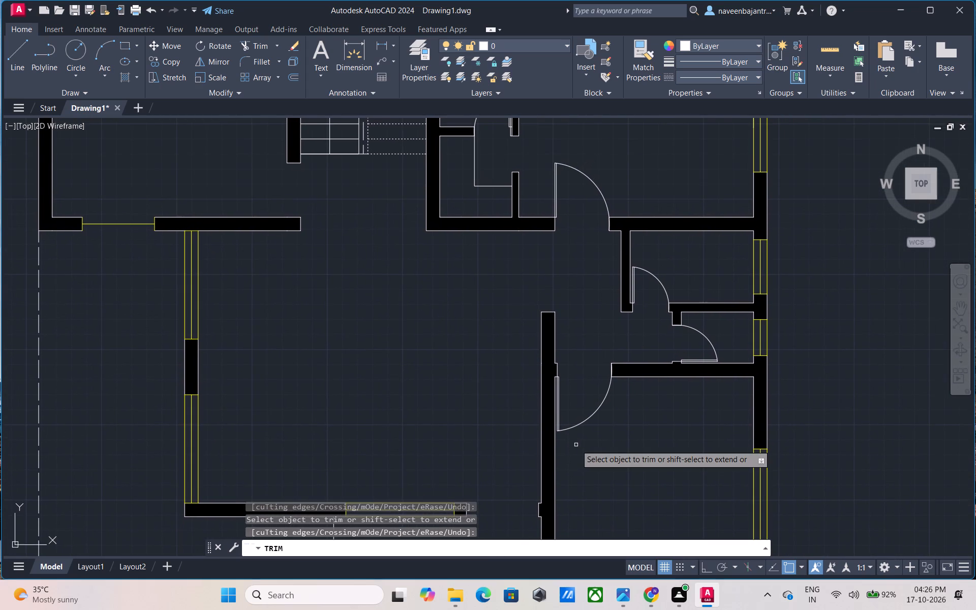
scroll(576, 445, "up", 2)
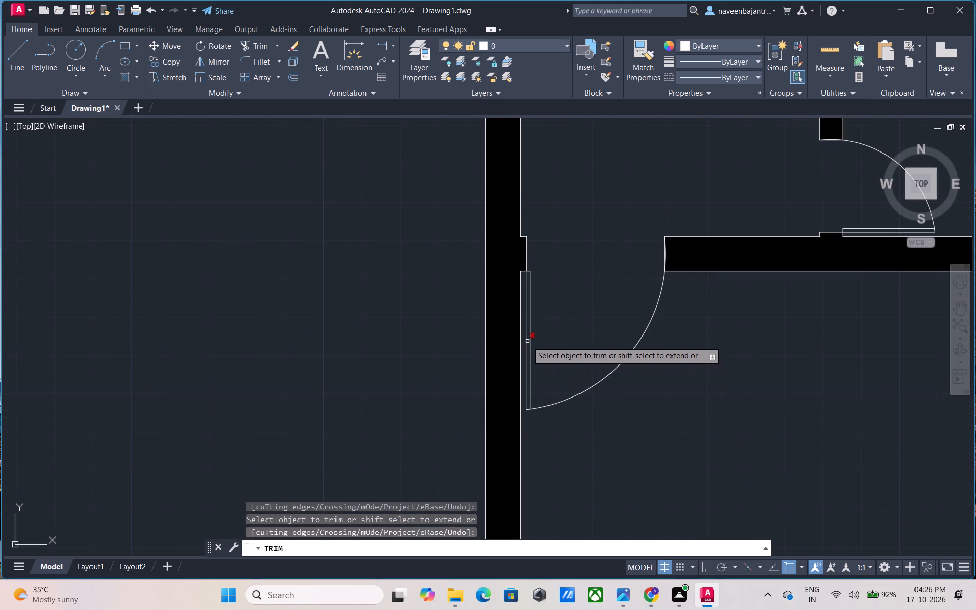
left_click(526, 331)
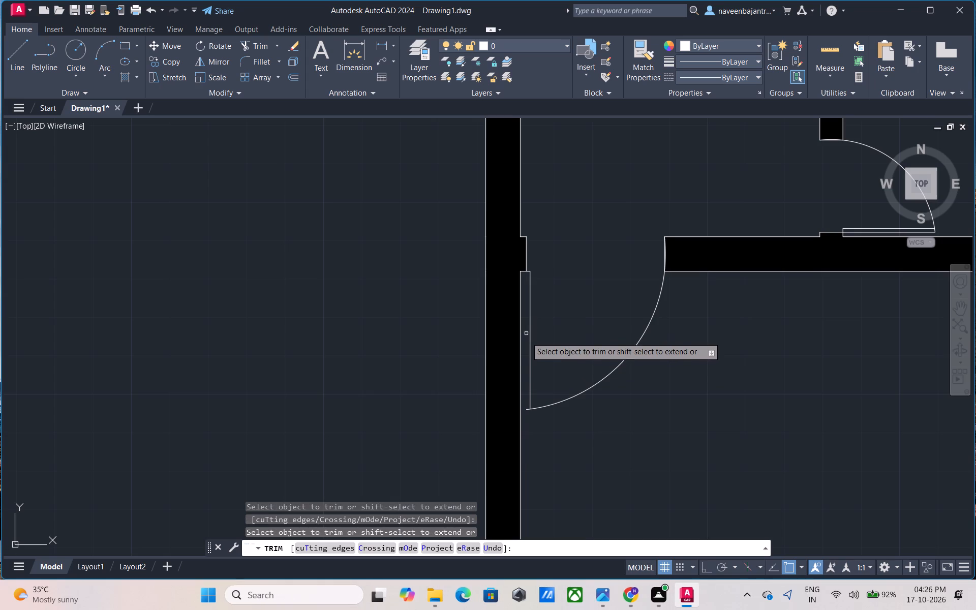
left_click(528, 410)
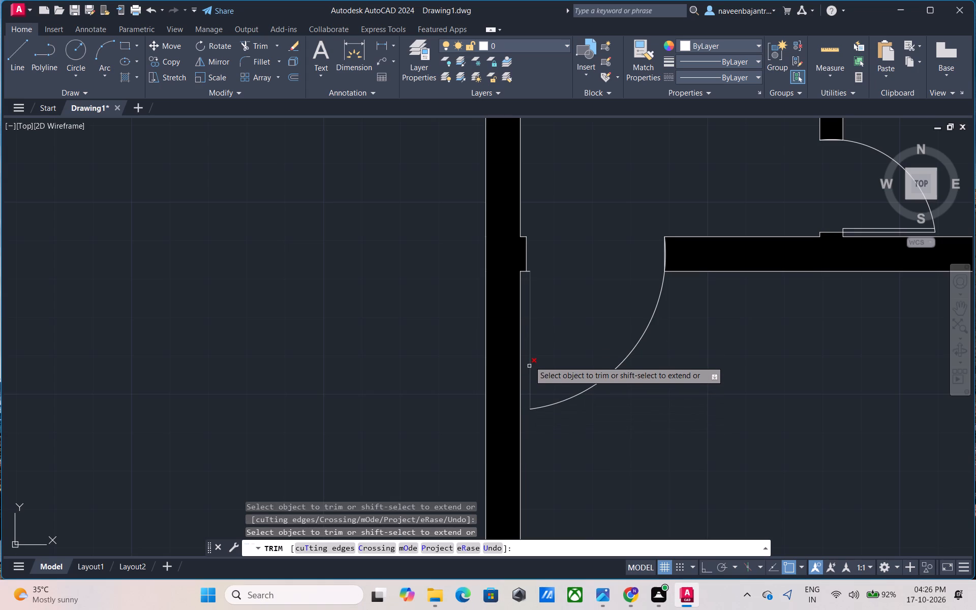
left_click(531, 332)
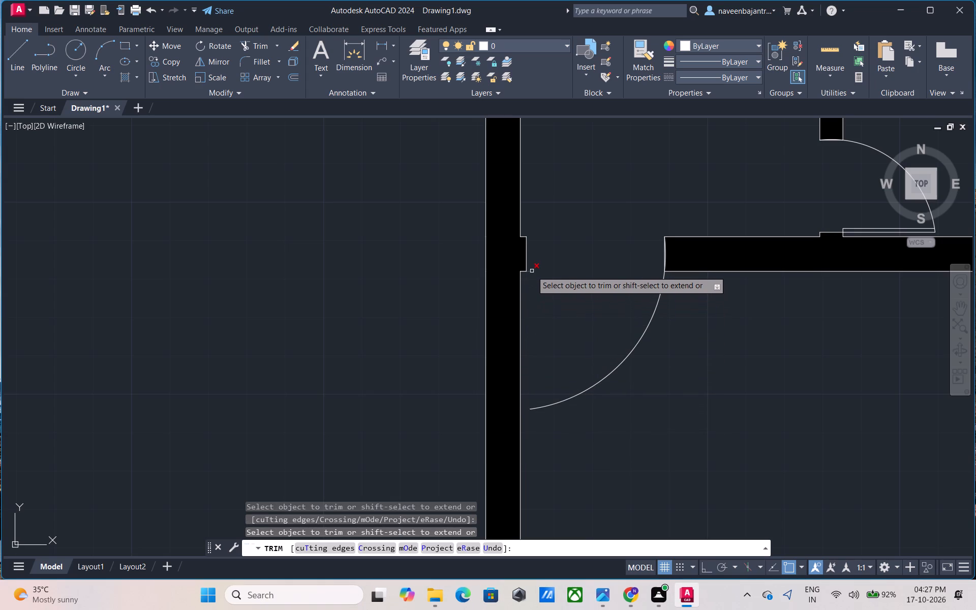
left_click(532, 271)
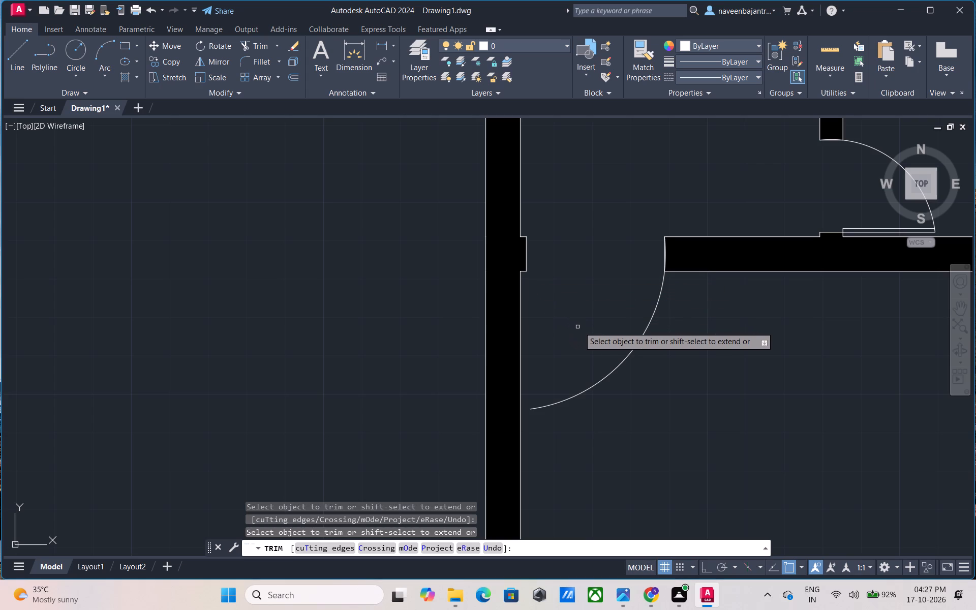
left_click(644, 334)
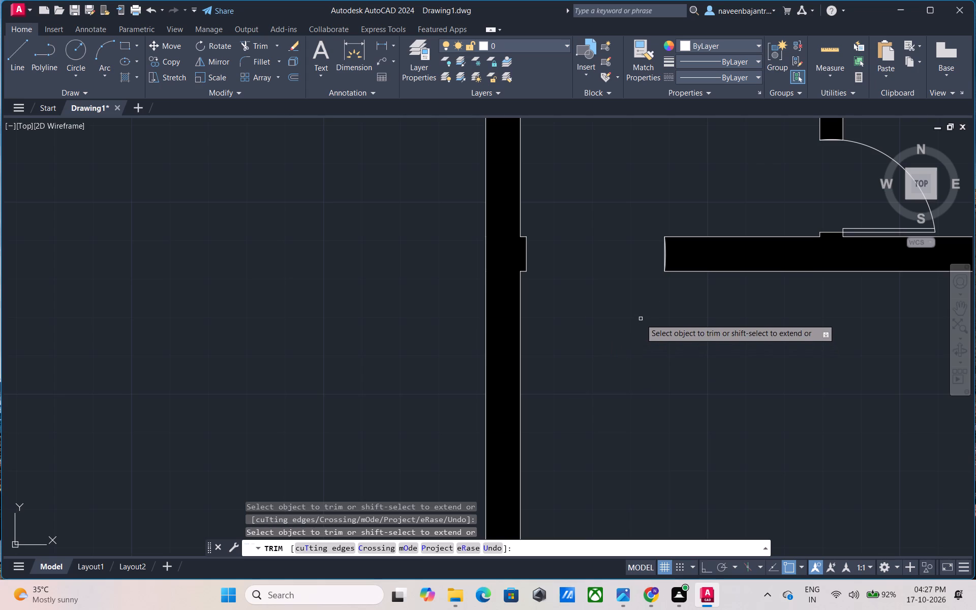
scroll(663, 251, "up", 1)
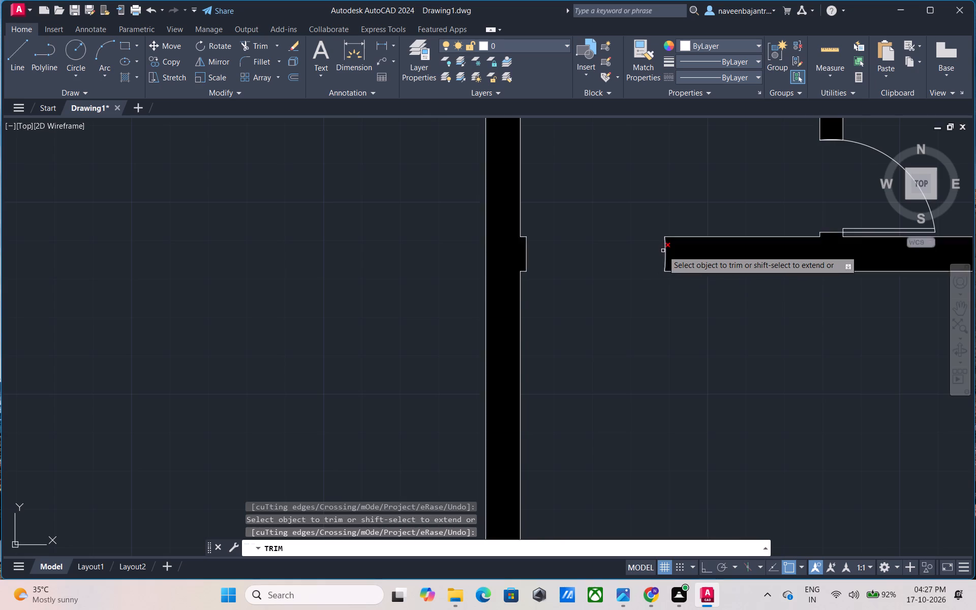
scroll(663, 251, "up", 4)
left_click(666, 257)
Trim away the door of the small room north of the southeast bedroom: the wall-end line, leaf lines and swing arc.
scroll(666, 257, "down", 3)
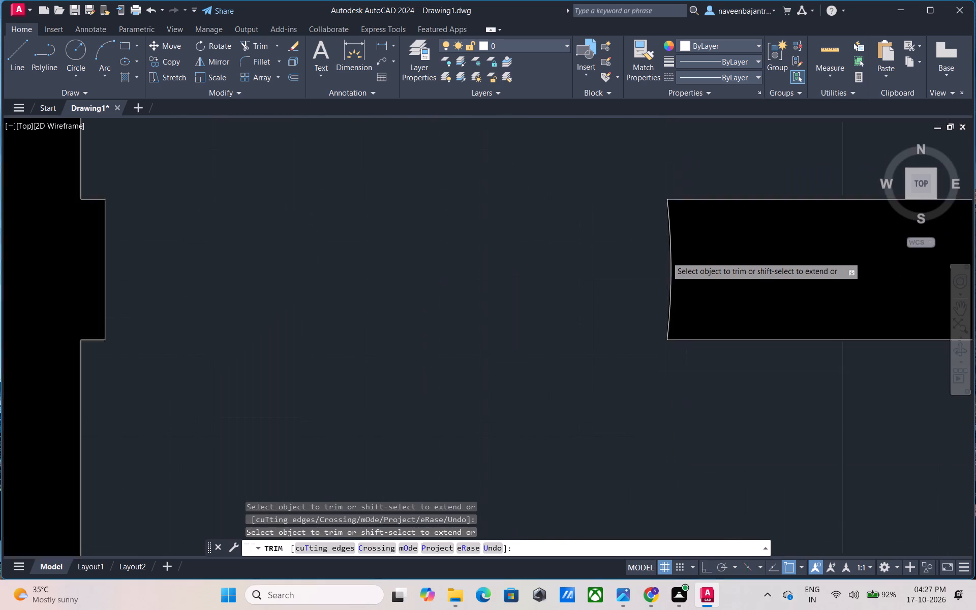
scroll(666, 257, "down", 2)
middle_click_drag(772, 302, 582, 357)
middle_click(571, 360)
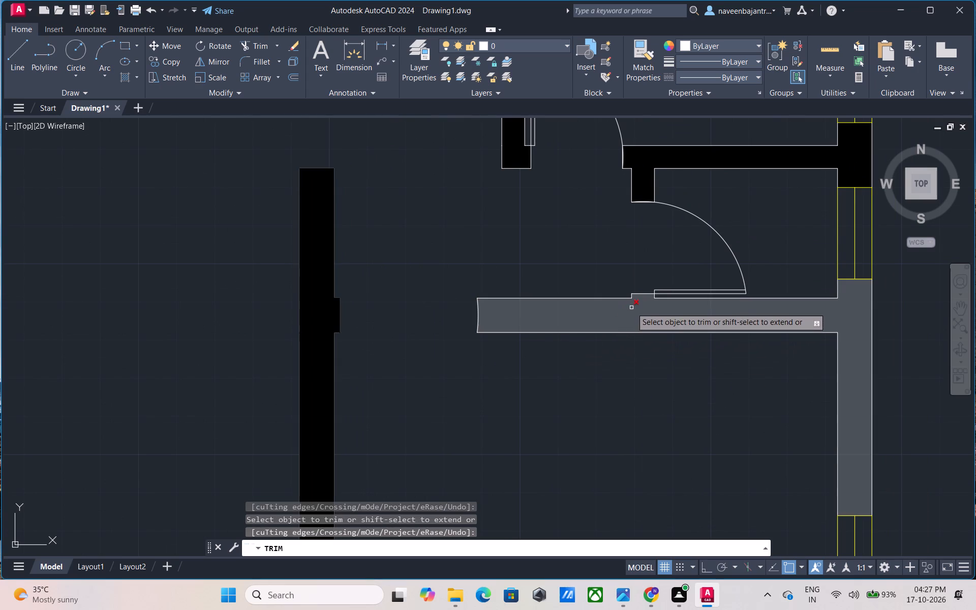
middle_click_drag(670, 259, 545, 288)
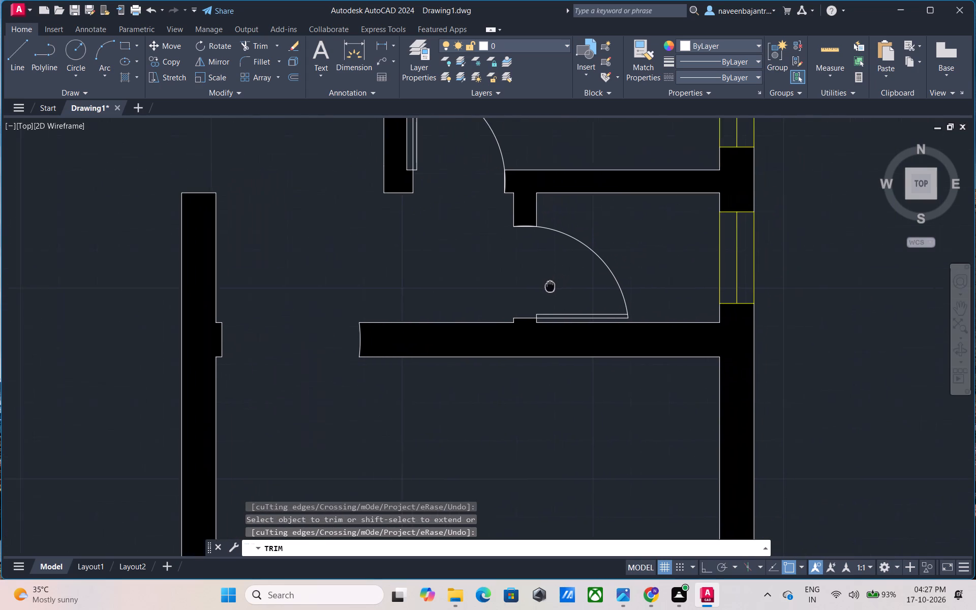
middle_click_drag(545, 288, 509, 302)
scroll(487, 250, "up", 3)
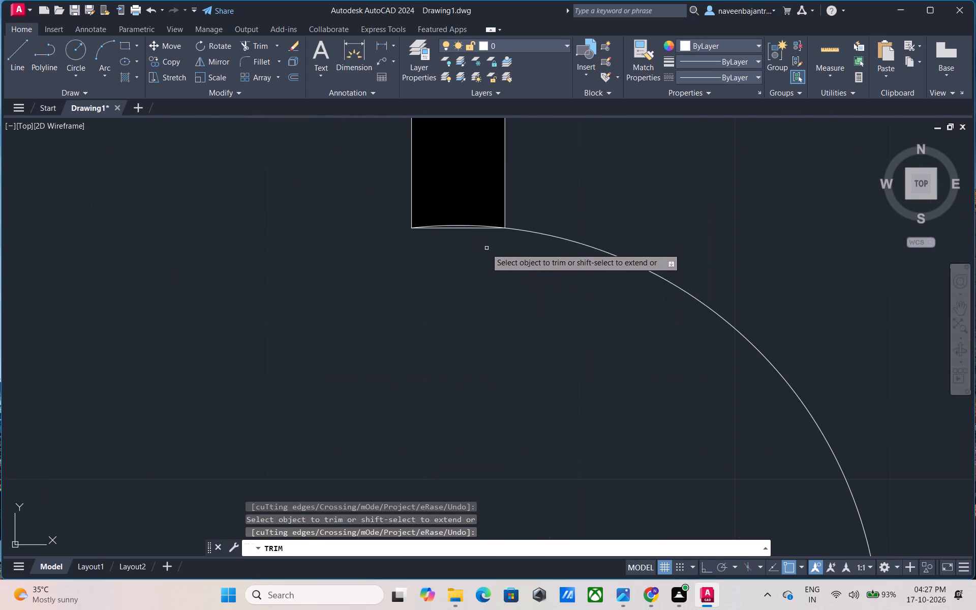
left_click(461, 229)
scroll(461, 229, "down", 3)
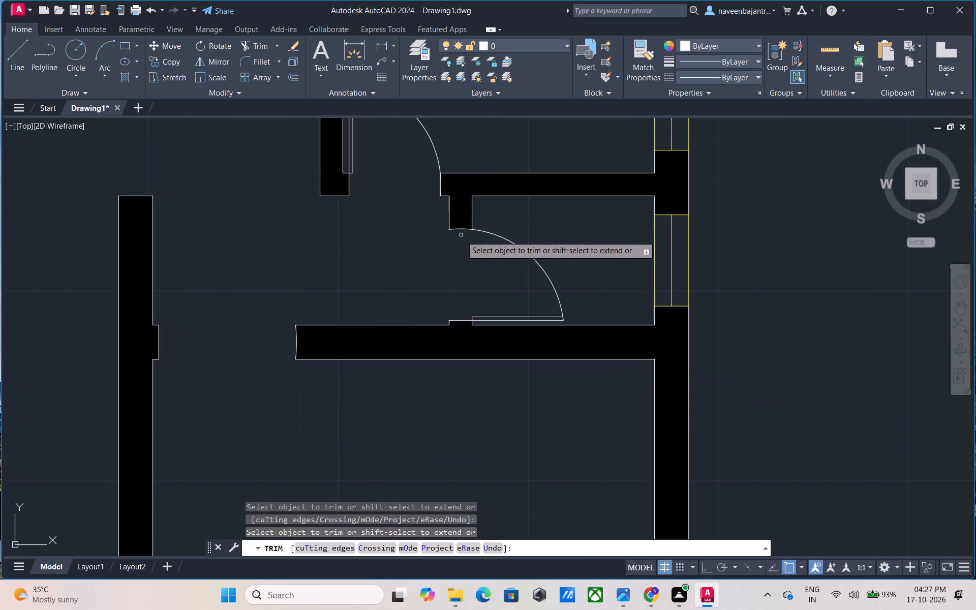
left_click(486, 322)
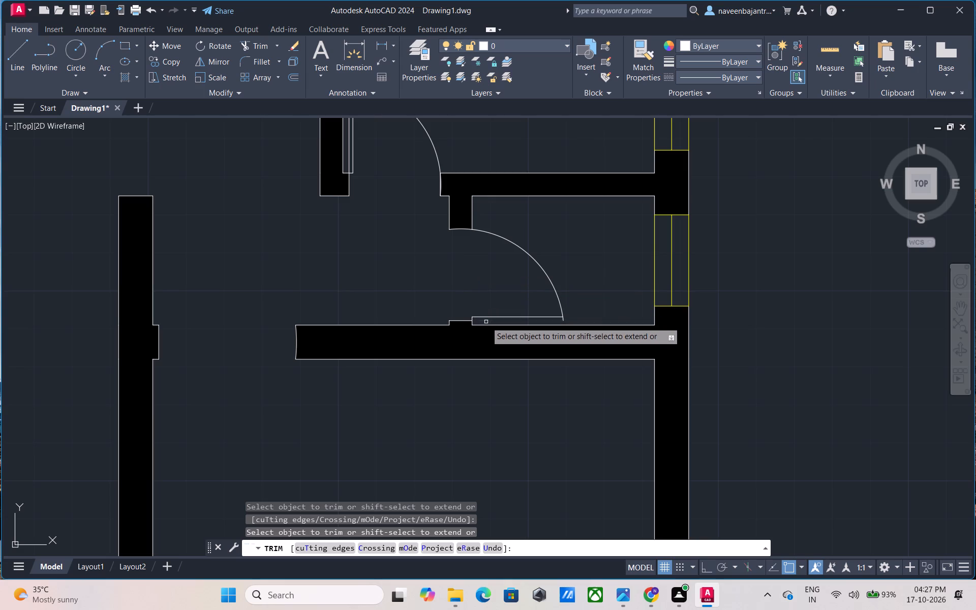
left_click(564, 321)
left_click(512, 317)
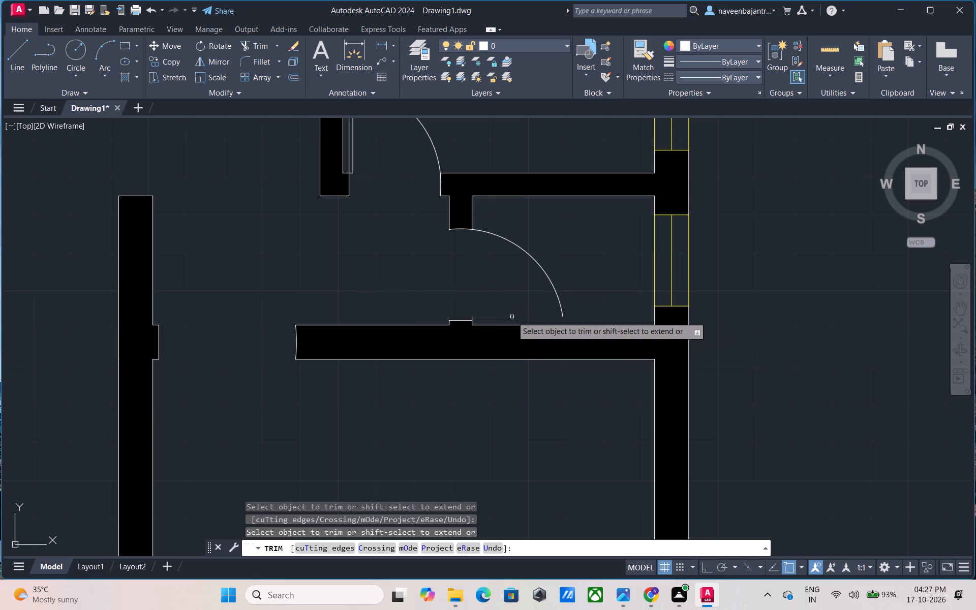
left_click(472, 317)
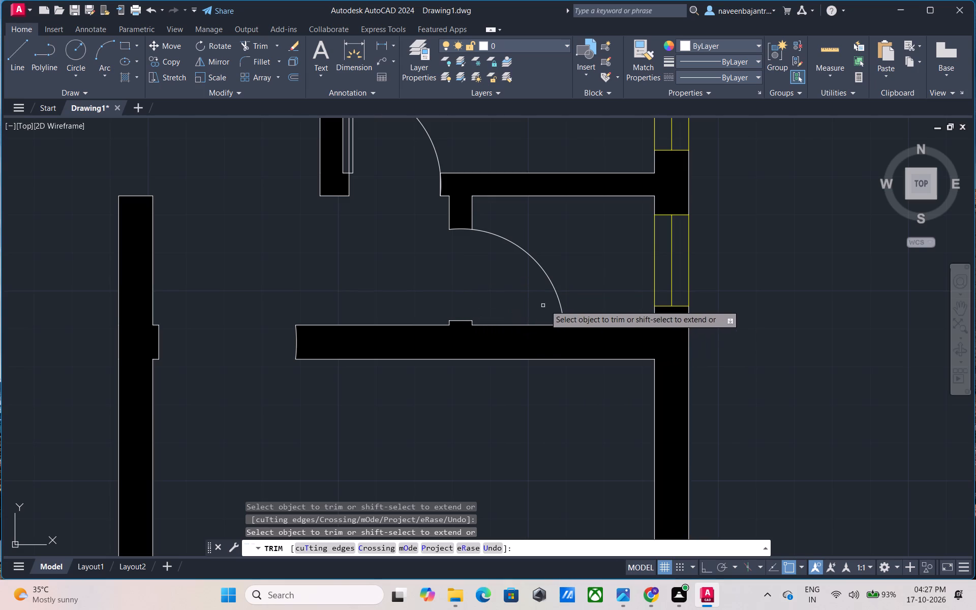
left_click(560, 298)
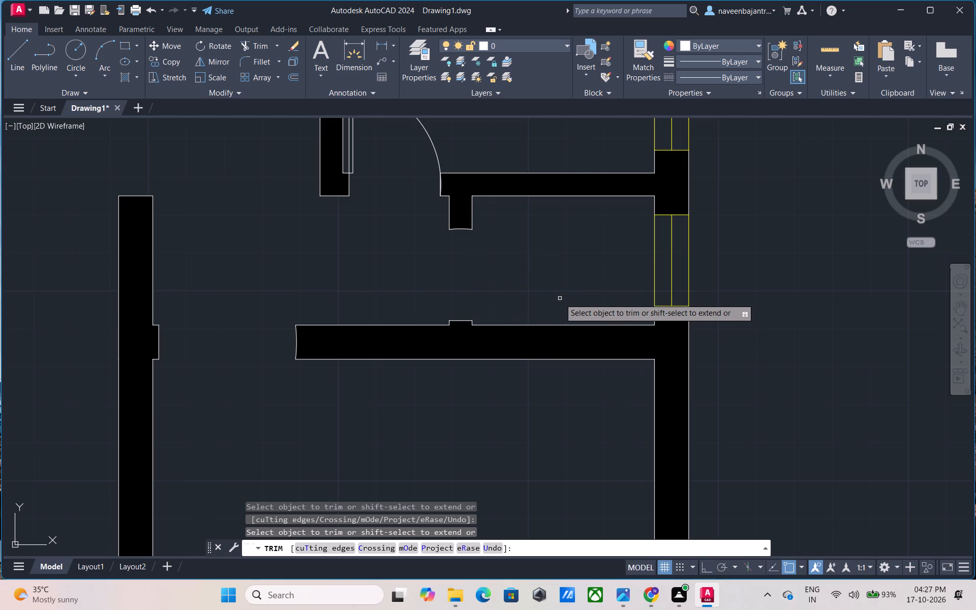
Trim away the door of the small room directly south of the northeast bedroom: overlapping wall-end line, swing arc, leaf lines and stub.
scroll(560, 298, "down", 1)
middle_click_drag(452, 215, 452, 244)
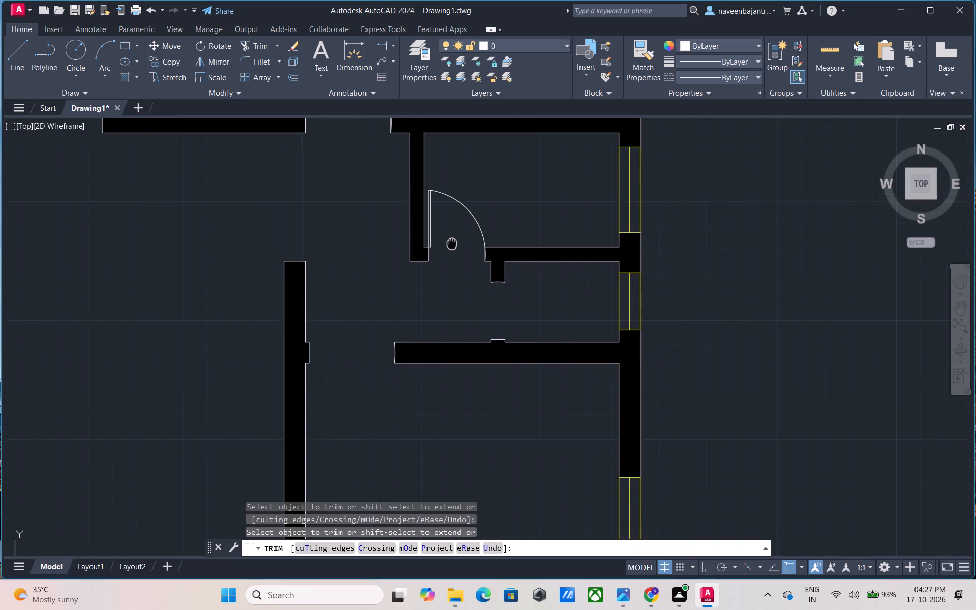
middle_click_drag(452, 244, 454, 304)
scroll(454, 304, "up", 1)
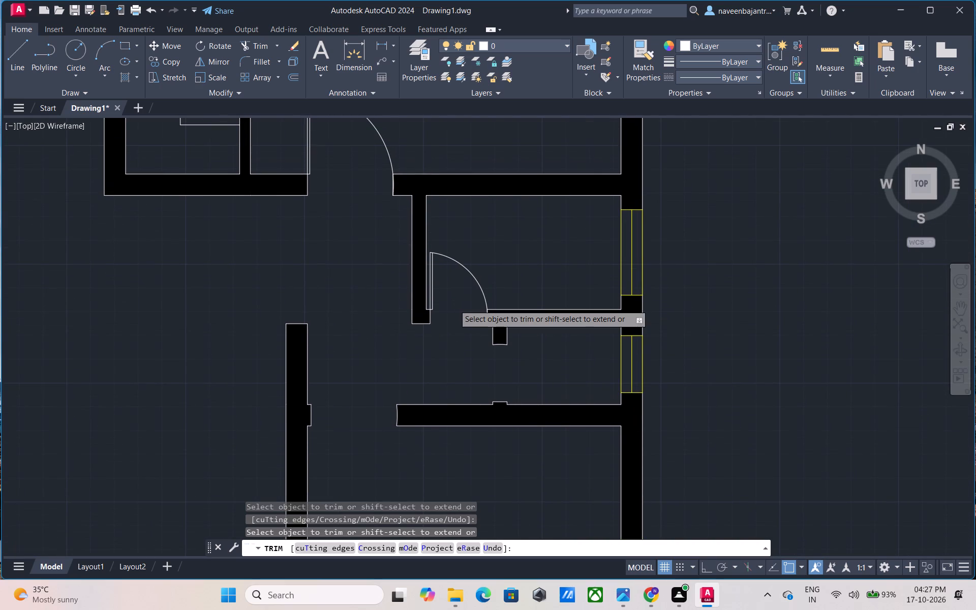
scroll(454, 304, "up", 2)
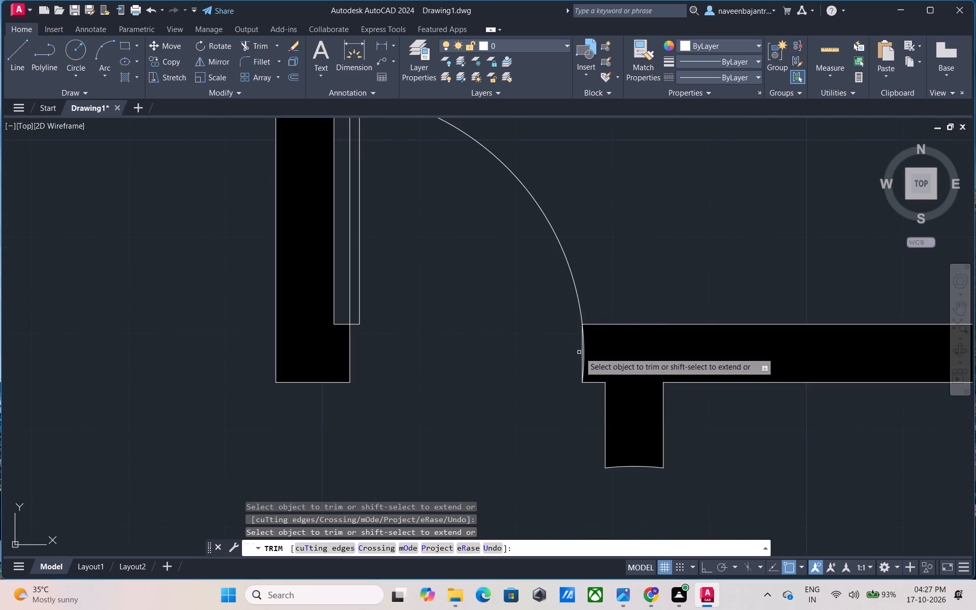
left_click(581, 355)
left_click(577, 302)
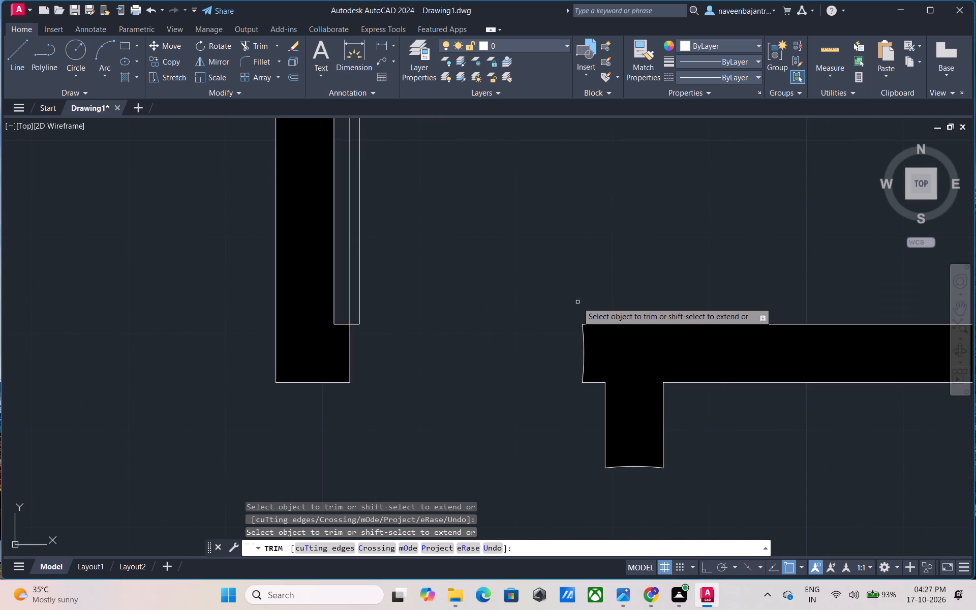
scroll(496, 252, "down", 1)
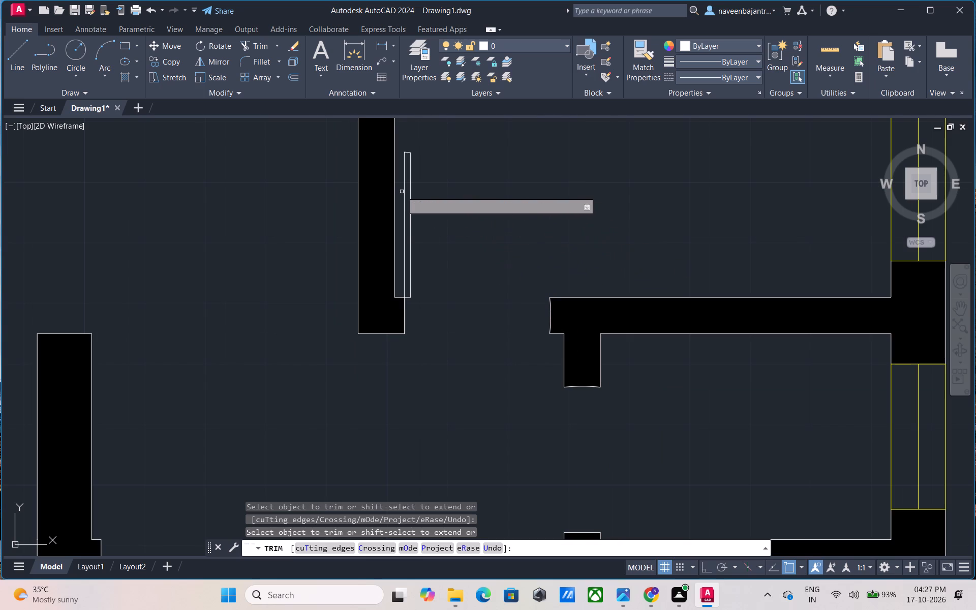
left_click(404, 185)
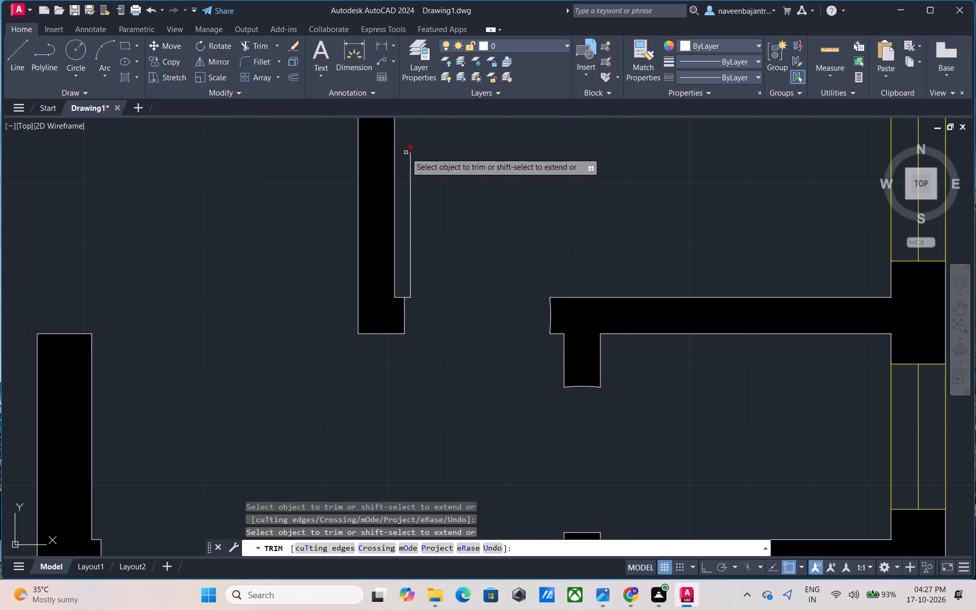
left_click(406, 152)
left_click(409, 180)
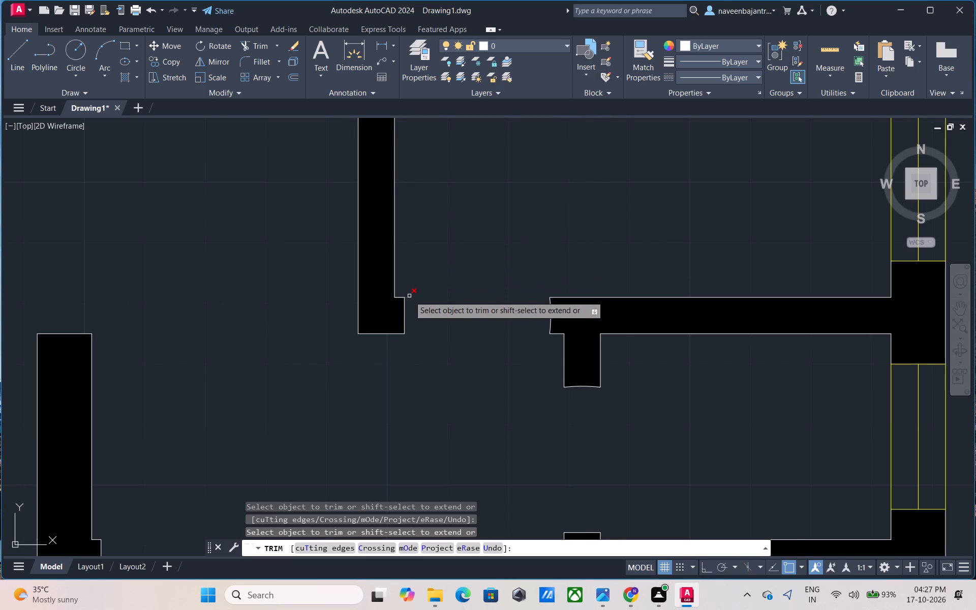
left_click(409, 296)
Trim away the door in the northeast bedroom's south wall: the overlapping wall-end line, leaf lines and swing arc.
scroll(409, 296, "down", 3)
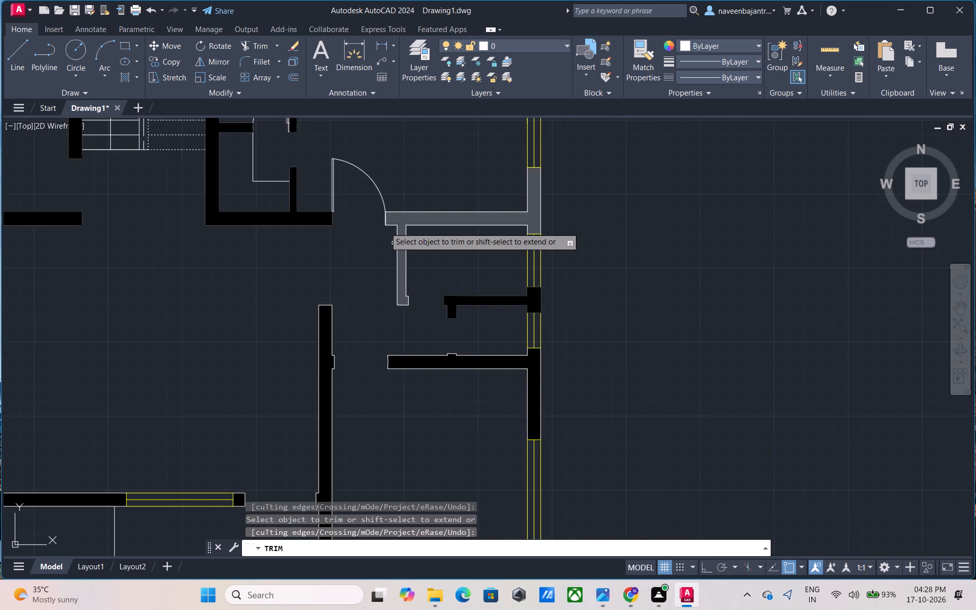
middle_click_drag(364, 209, 405, 347)
scroll(405, 347, "up", 2)
scroll(448, 369, "up", 3)
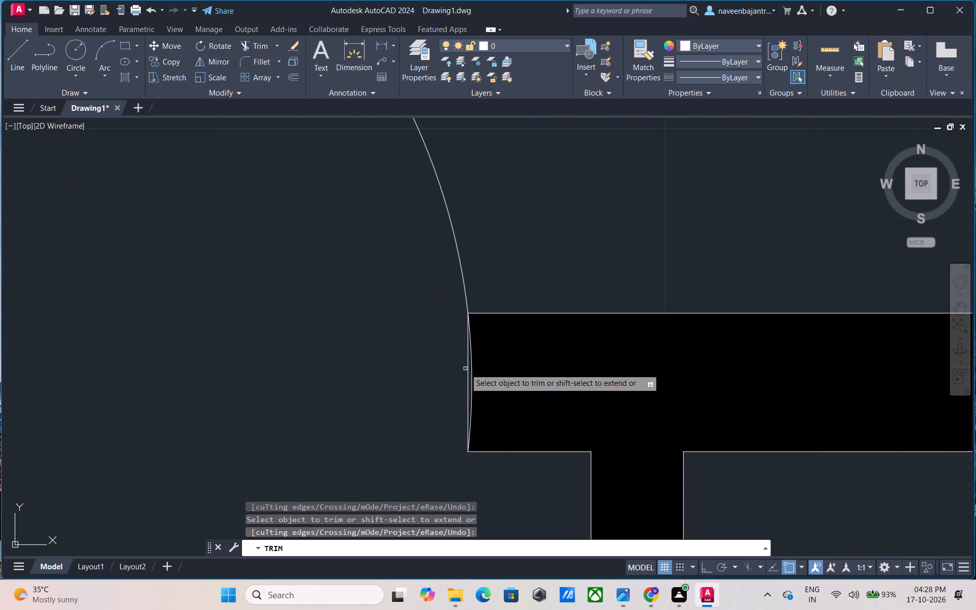
left_click(467, 367)
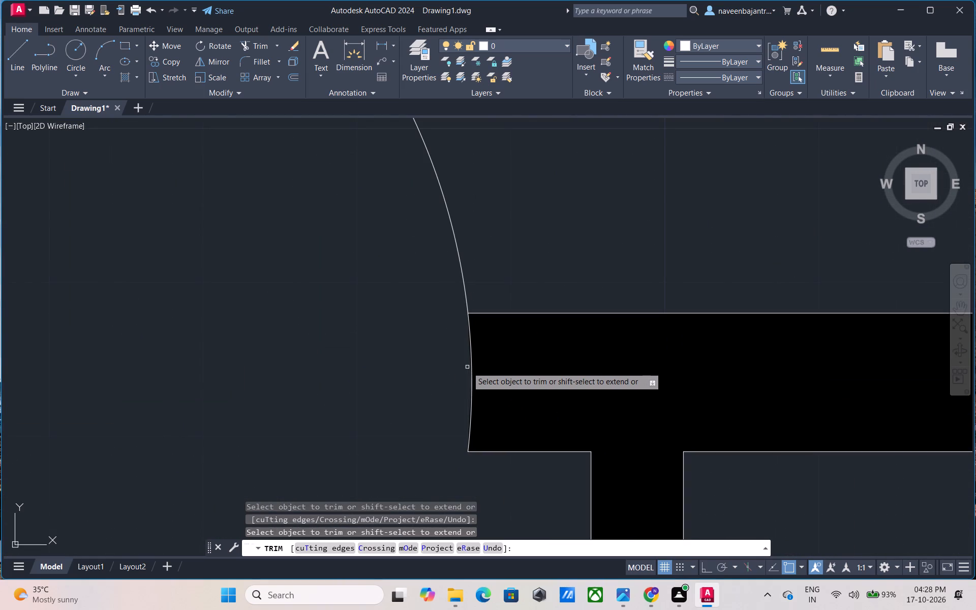
scroll(467, 367, "down", 2)
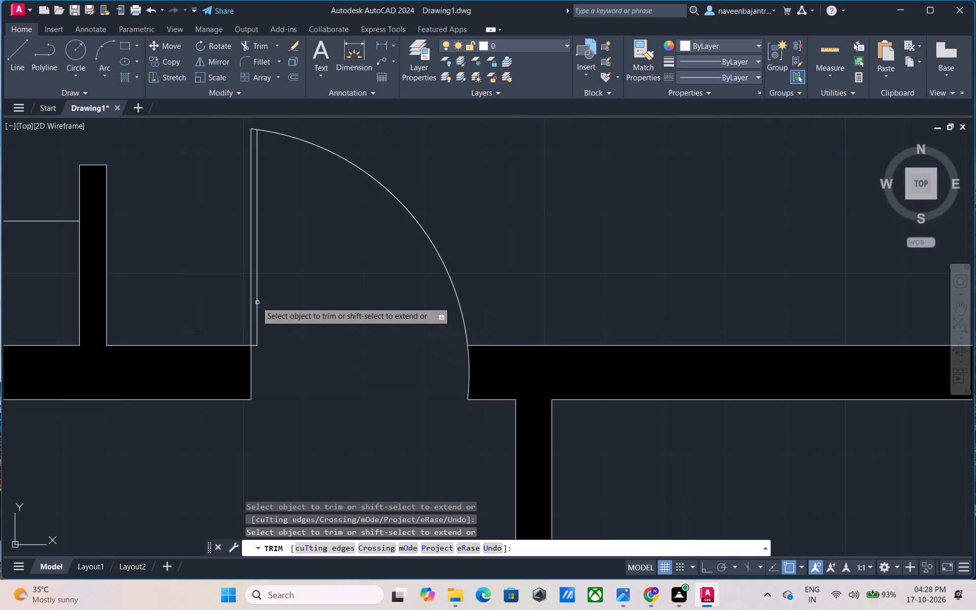
left_click(249, 287)
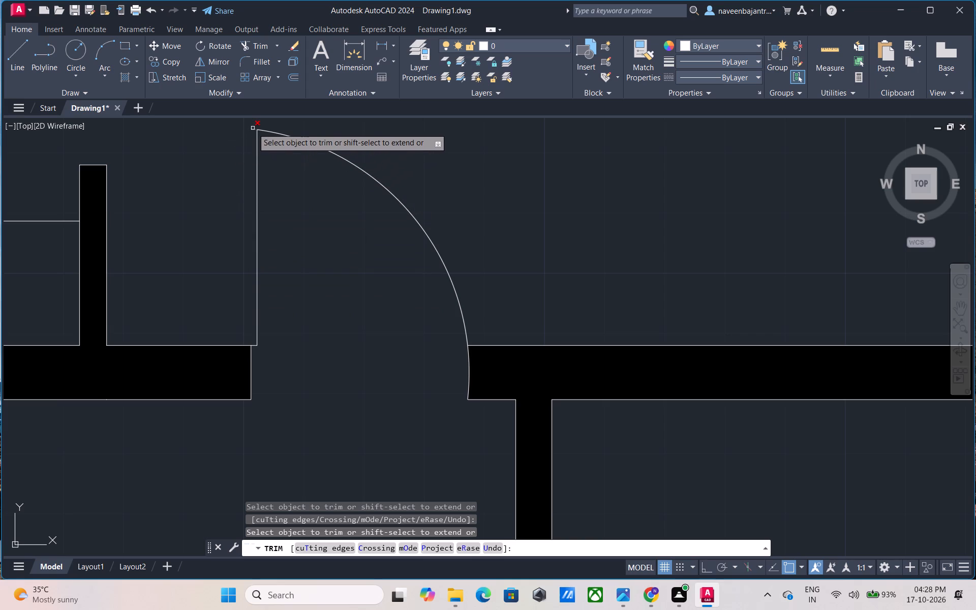
left_click(253, 128)
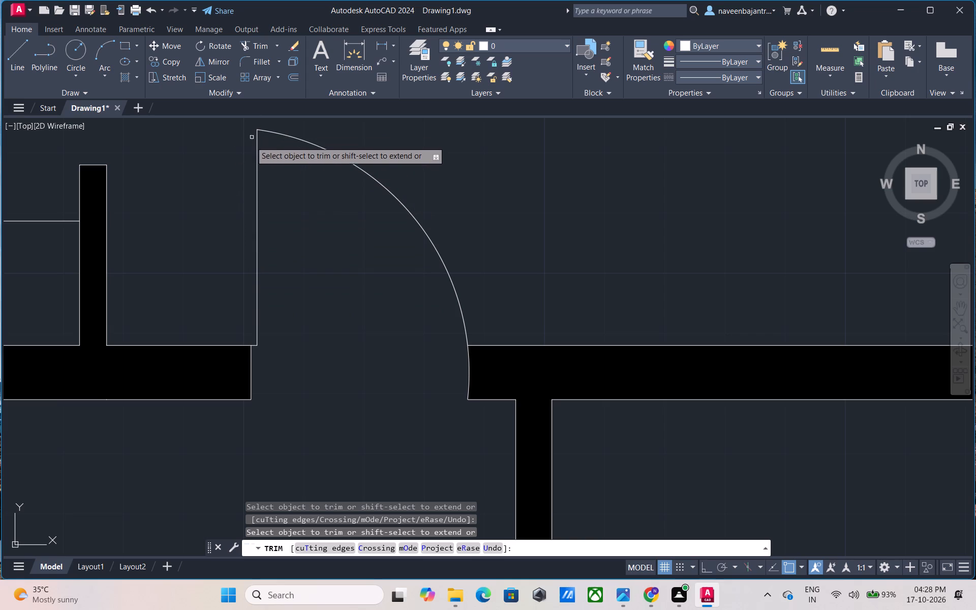
left_click(256, 170)
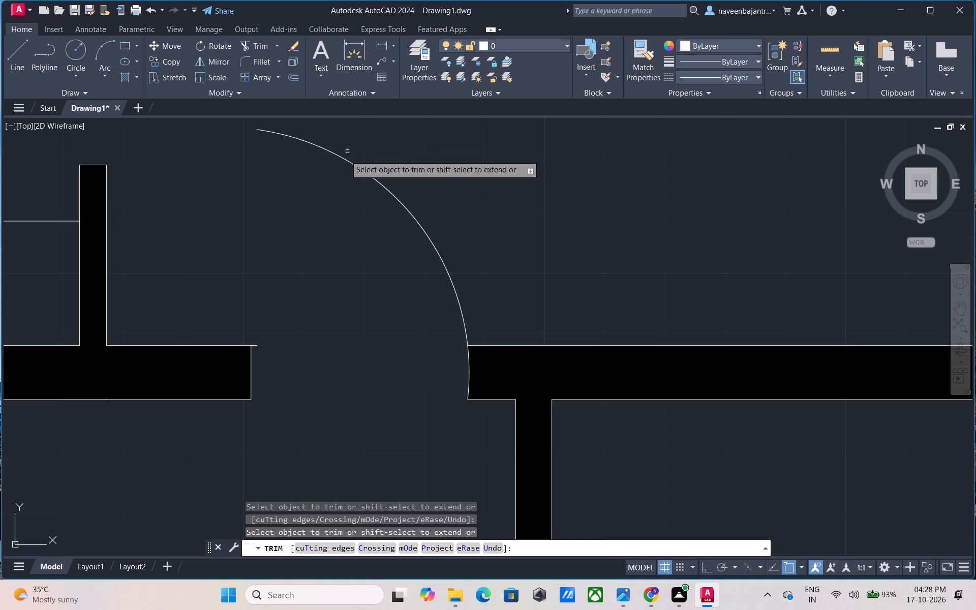
left_click(344, 160)
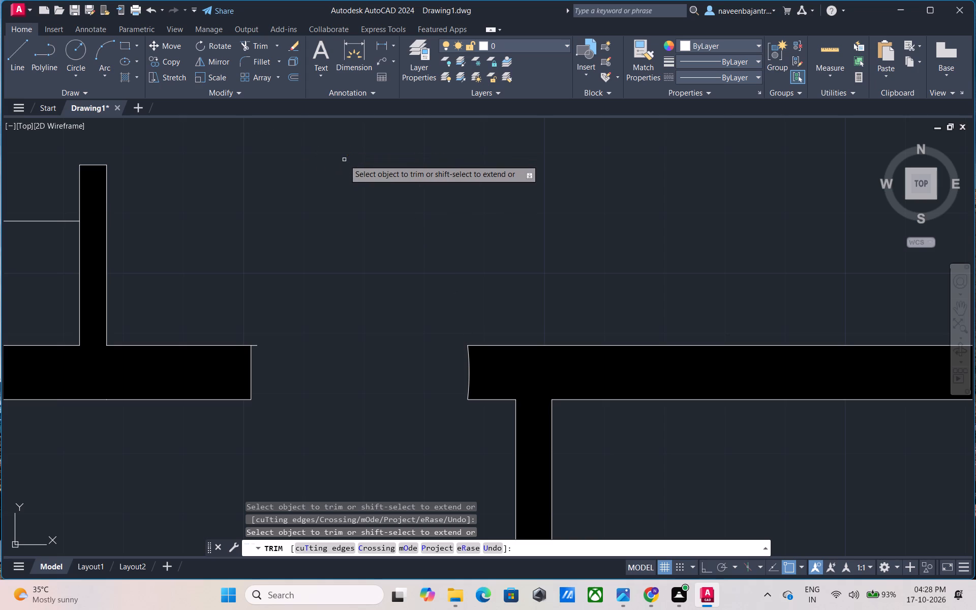
Trim the vertical line below the short partition in the narrow room west of the northeast bedroom, plus the overlapping line at the partition's end.
scroll(344, 160, "down", 2)
middle_click_drag(343, 158, 350, 167)
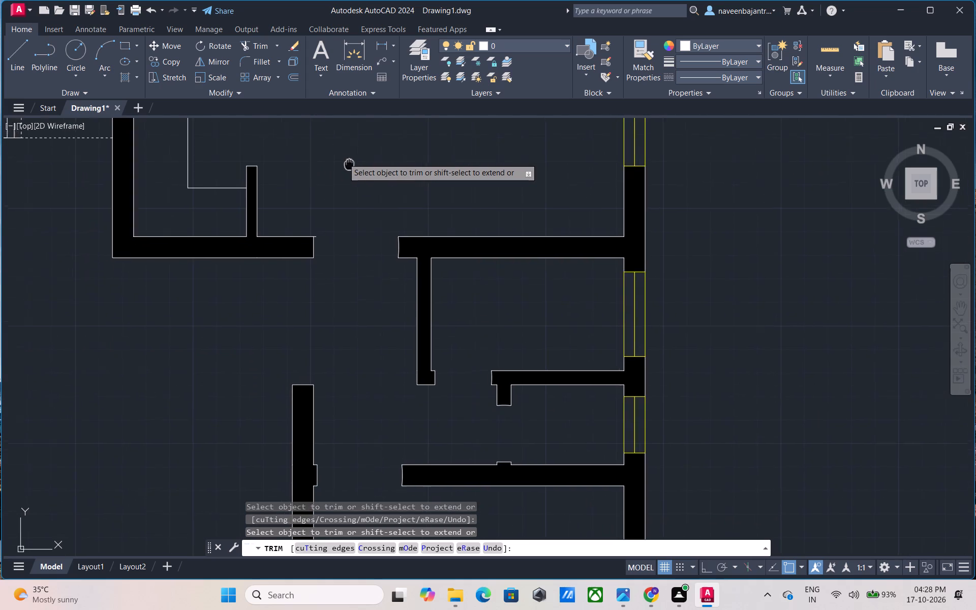
middle_click_drag(350, 167, 391, 321)
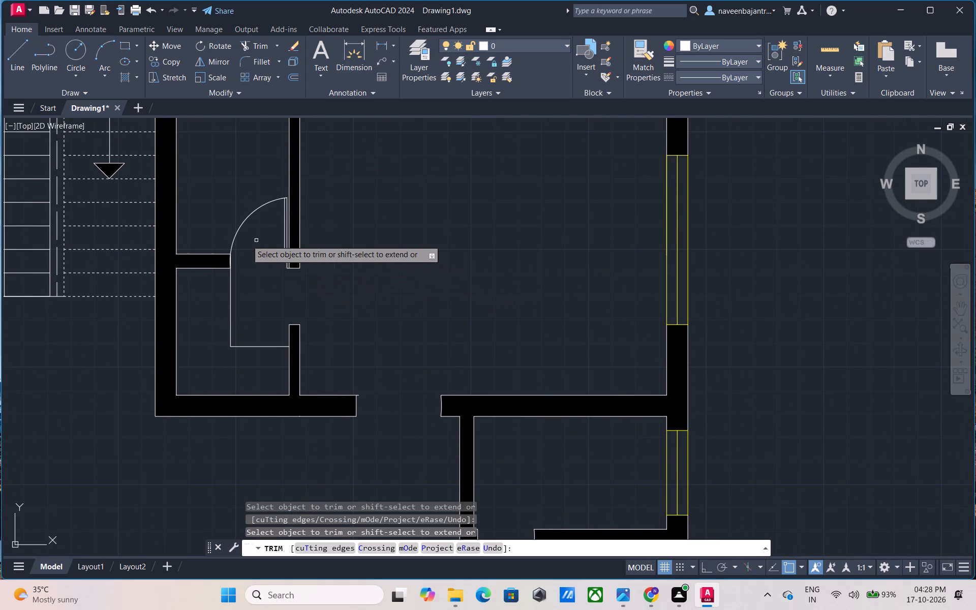
scroll(243, 240, "up", 3)
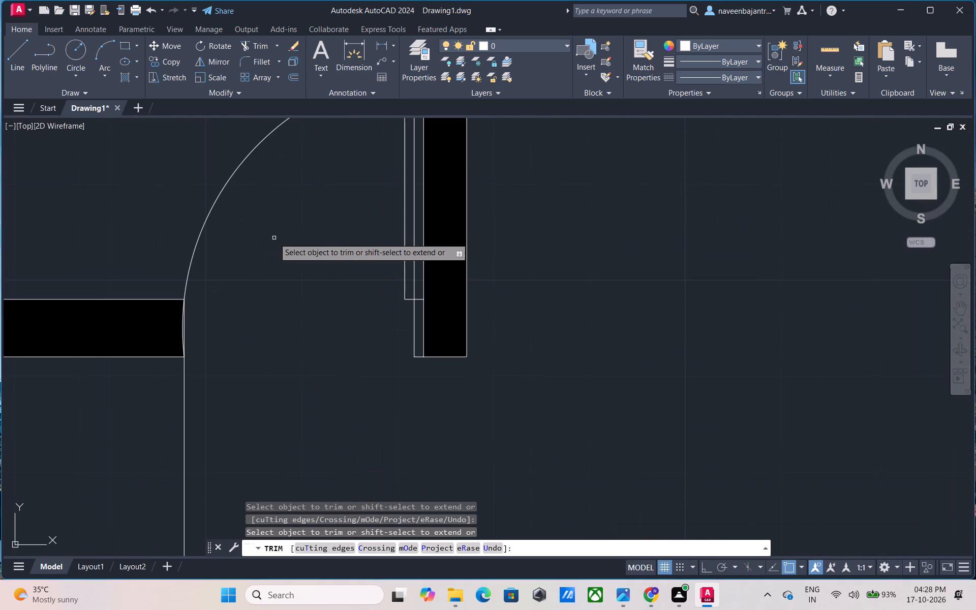
middle_click_drag(269, 265, 256, 322)
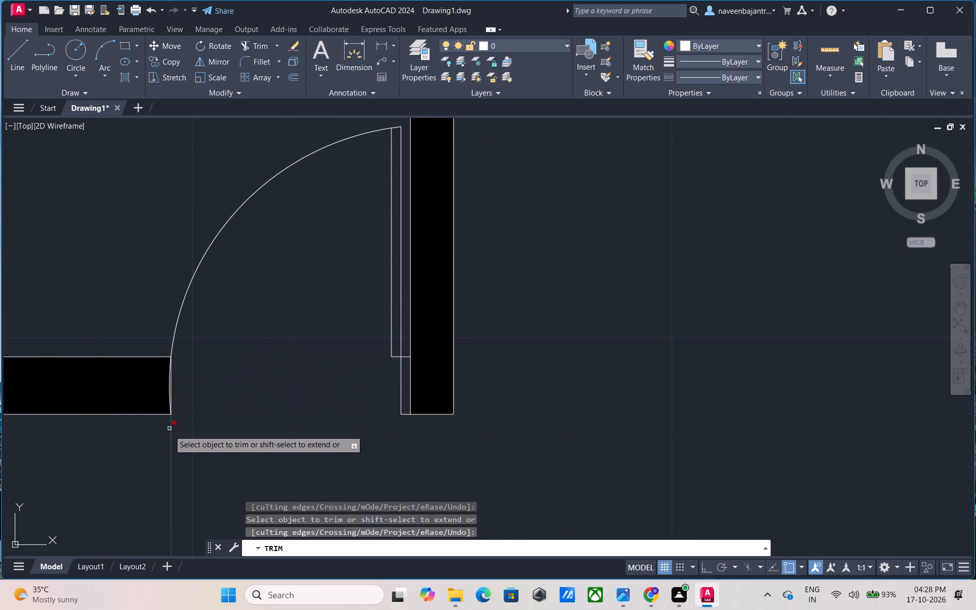
left_click(169, 431)
left_click(171, 429)
scroll(172, 411, "up", 1)
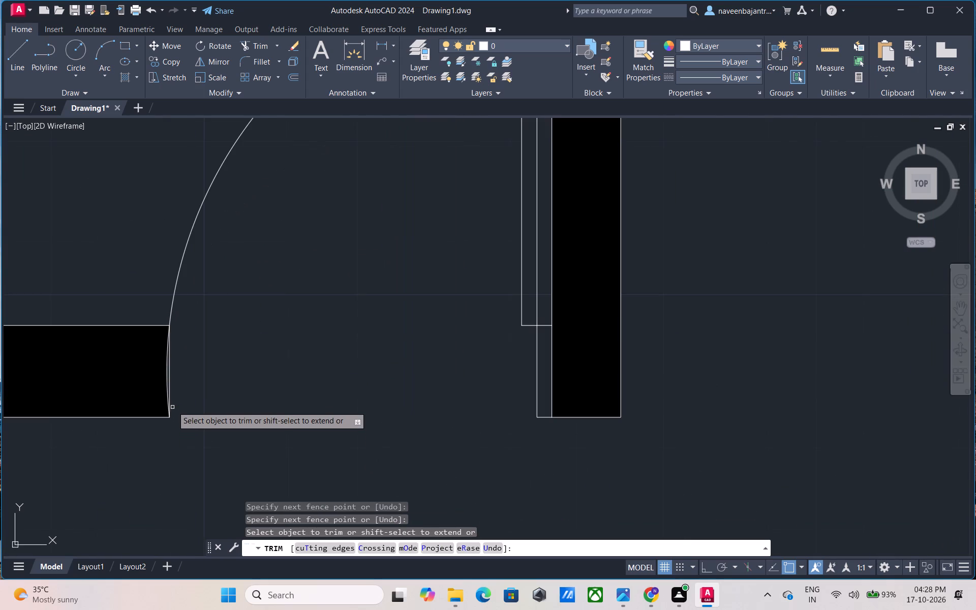
left_click(169, 388)
Trim away the leaf lines, small wall stubs and swing arc of the door beside that short partition.
scroll(169, 388, "down", 1)
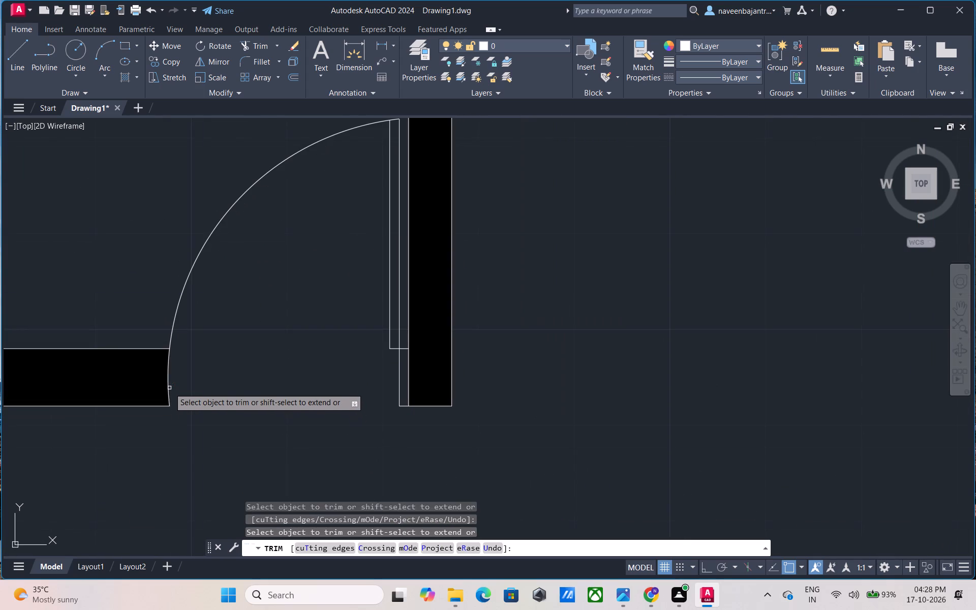
left_click(399, 367)
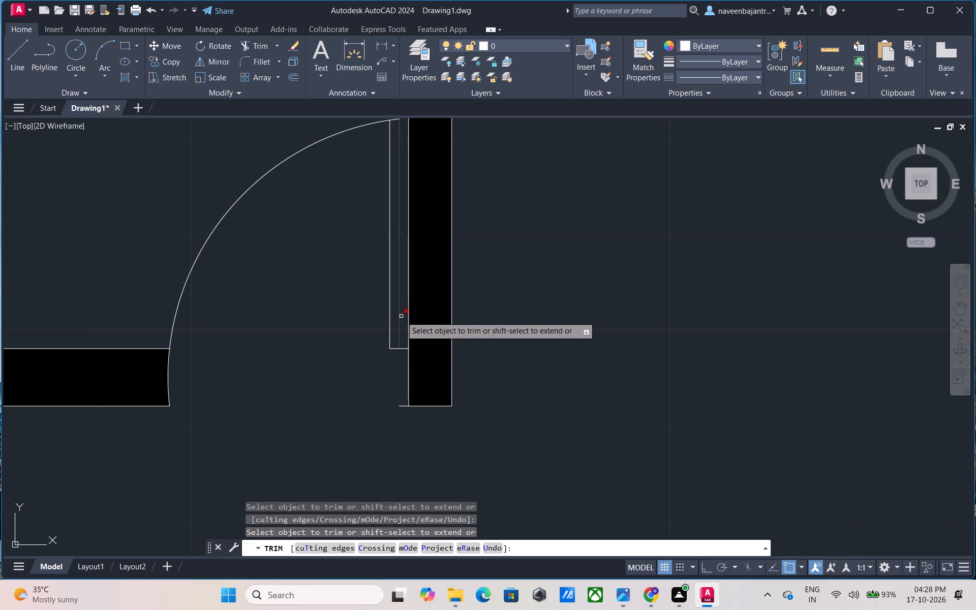
left_click(401, 315)
middle_click_drag(401, 315, 387, 358)
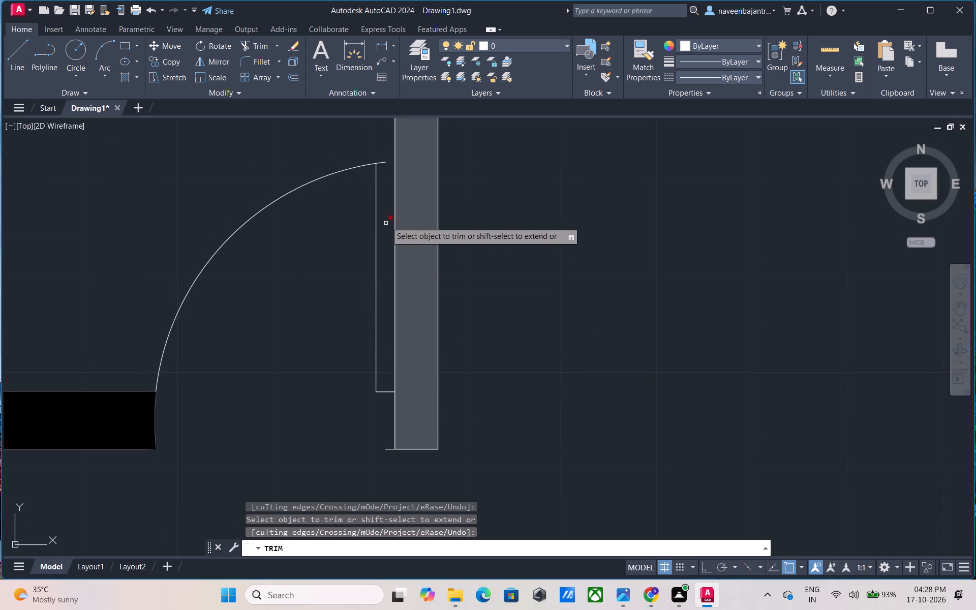
left_click(383, 164)
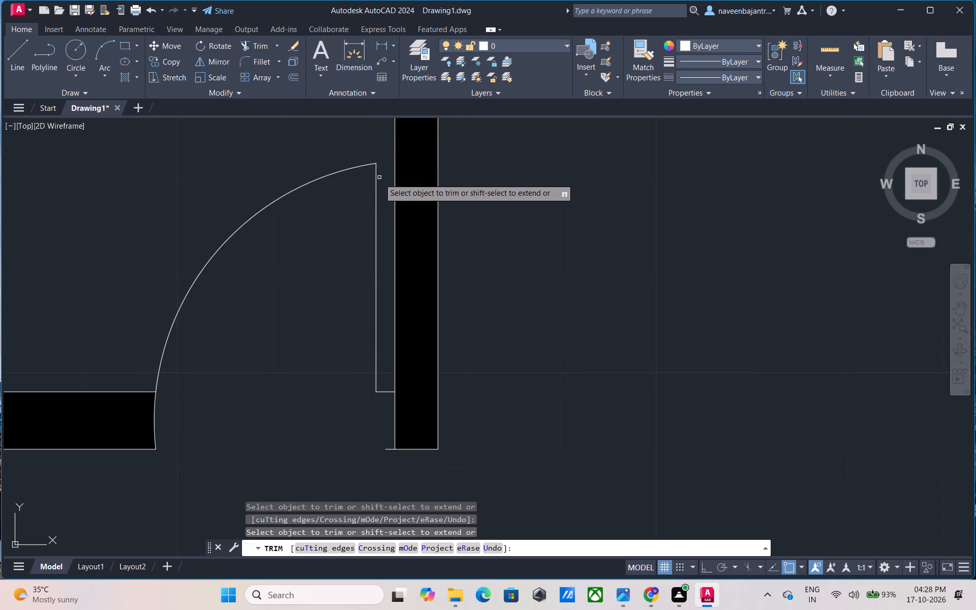
left_click(377, 188)
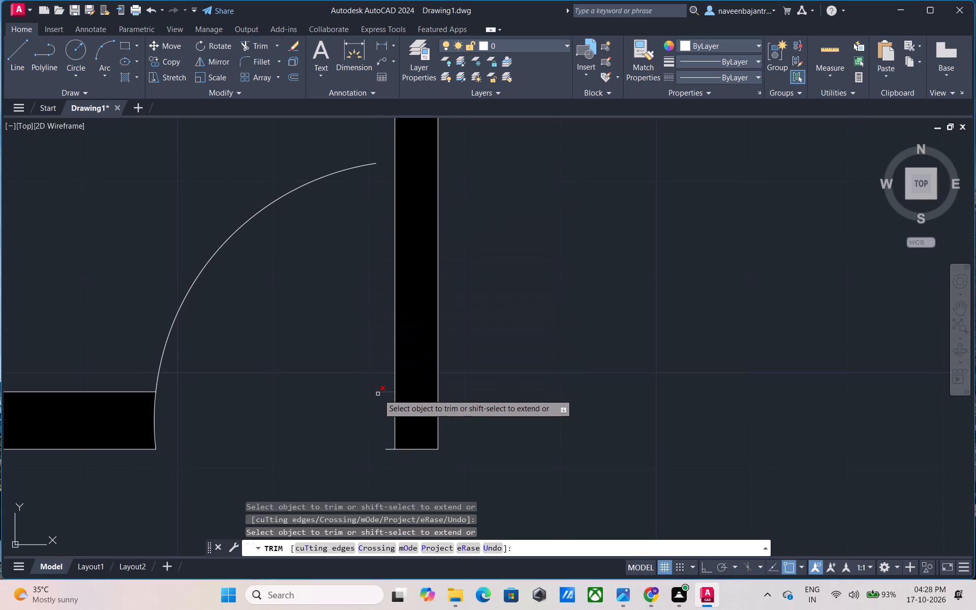
left_click(378, 394)
left_click(380, 391)
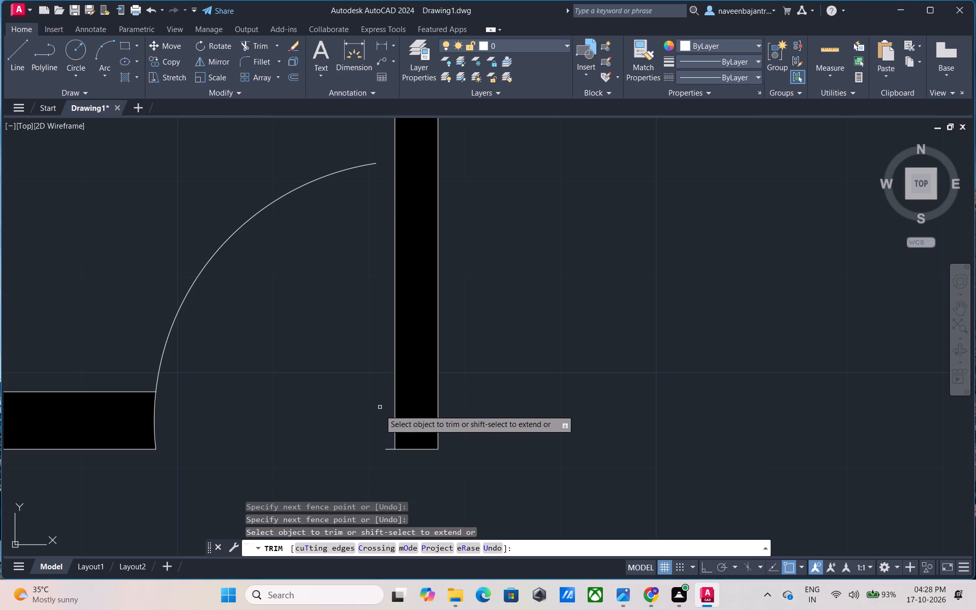
left_click(388, 448)
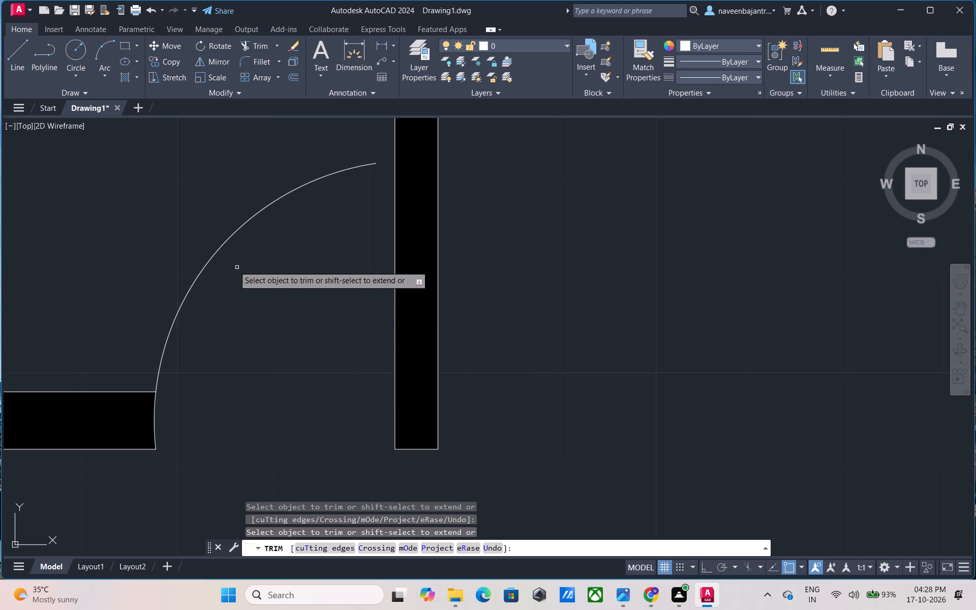
left_click(218, 248)
Trim away the dashed outline along the west and south sides of the plan's southwest corner.
scroll(218, 248, "down", 5)
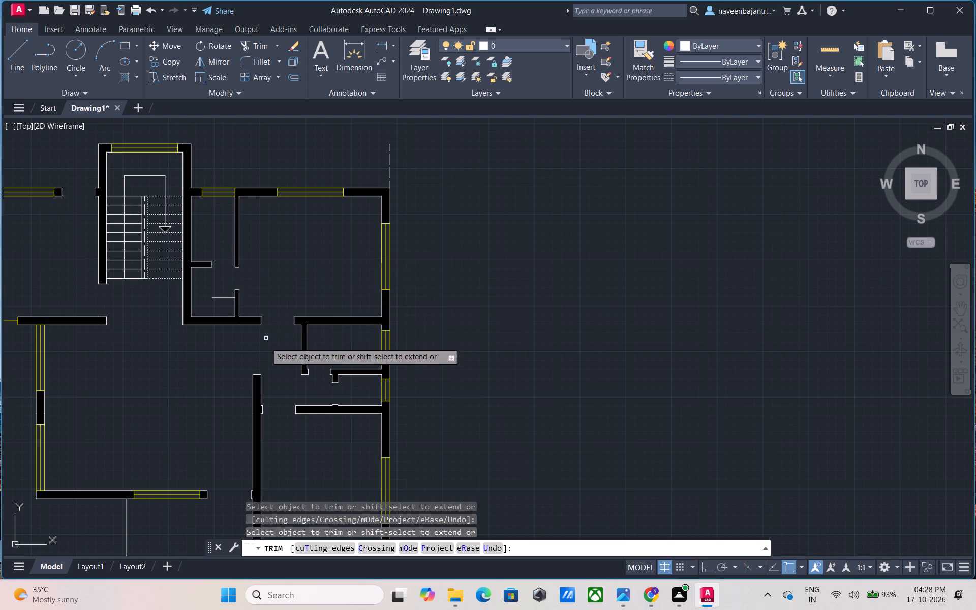
middle_click_drag(271, 355, 324, 258)
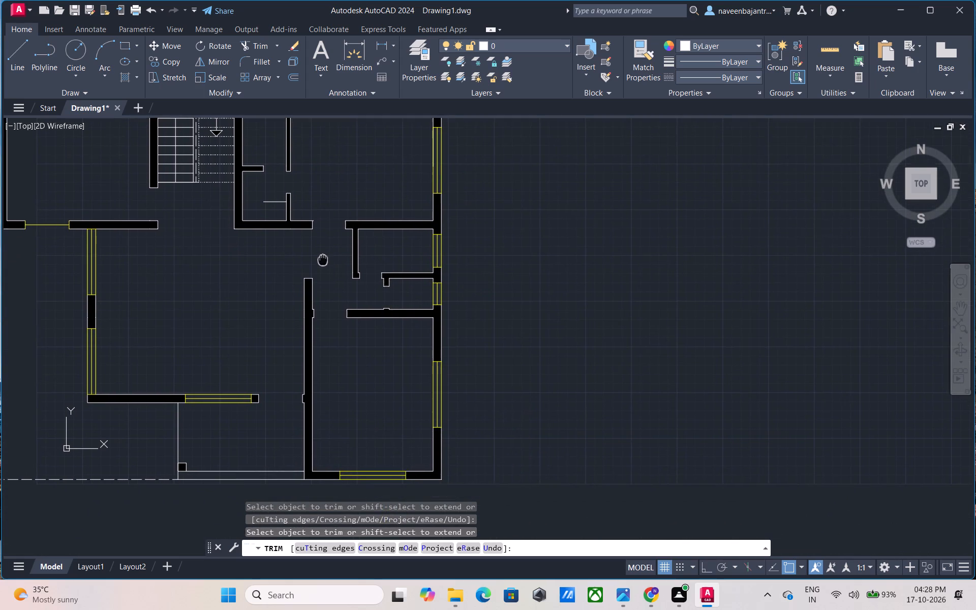
middle_click_drag(324, 258, 426, 233)
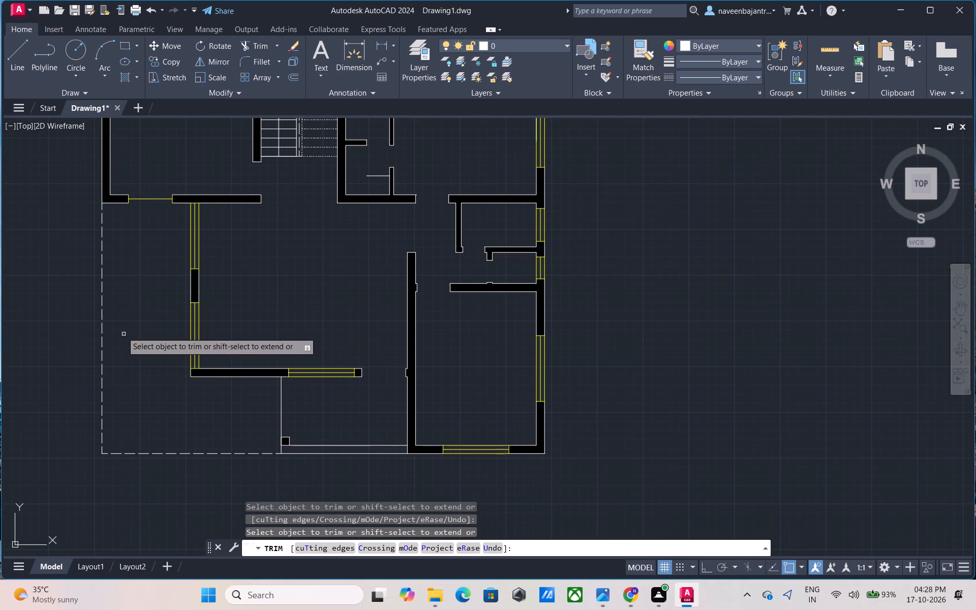
left_click(103, 297)
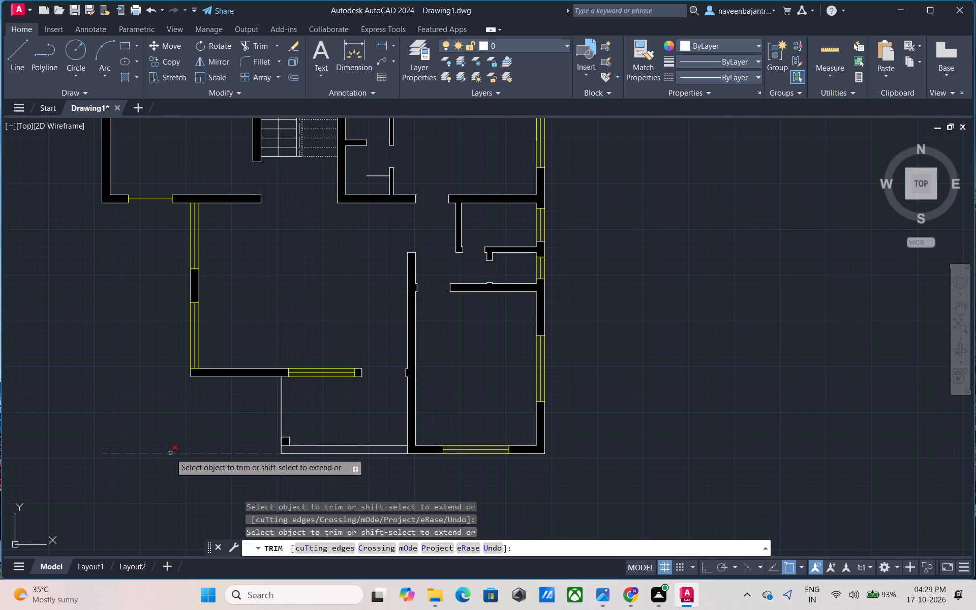
left_click(170, 453)
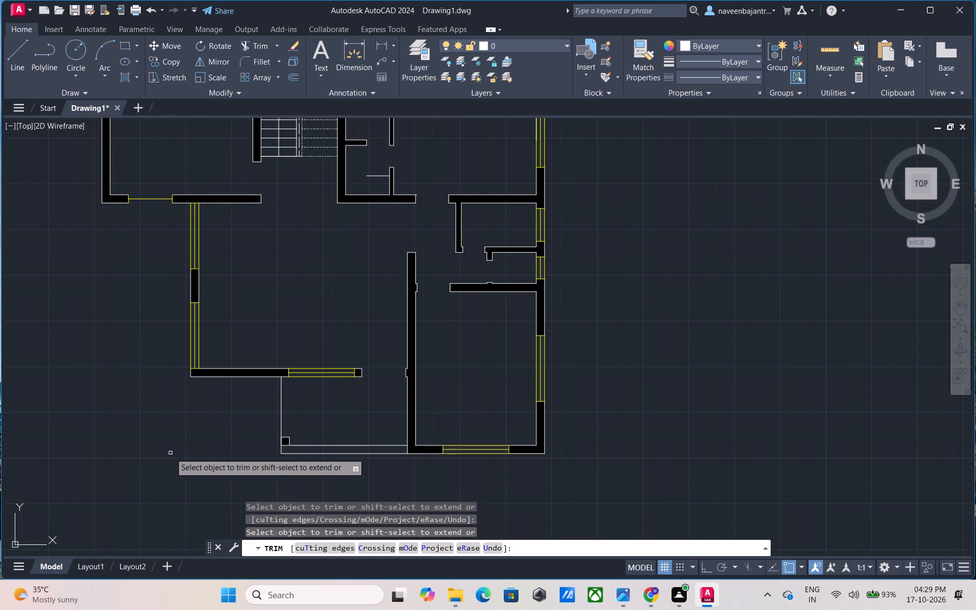
Trim away the porch outline south of the living area: the west edge line, the two south edge lines and the small square corner pillar.
left_click(280, 420)
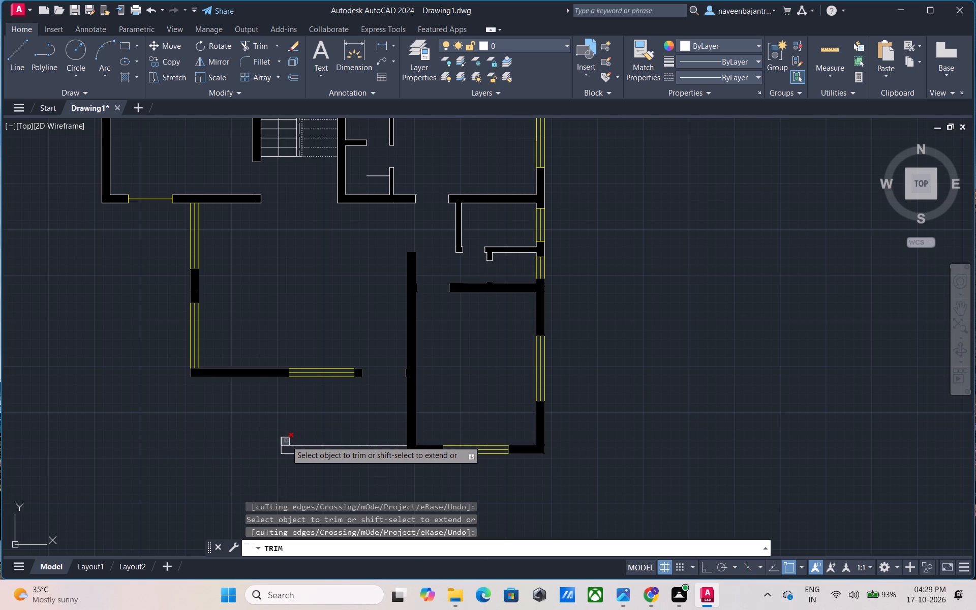
left_click(286, 441)
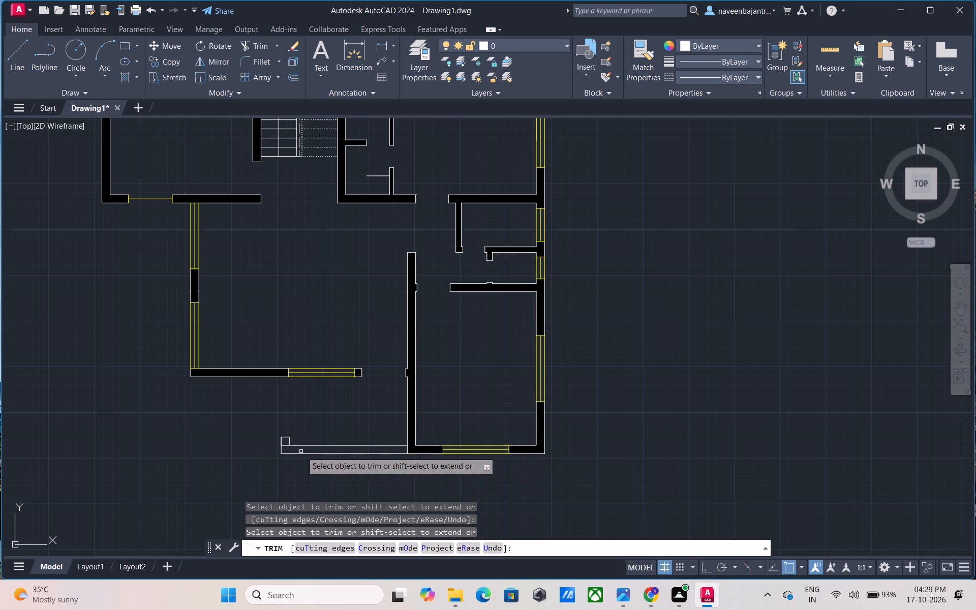
left_click(330, 455)
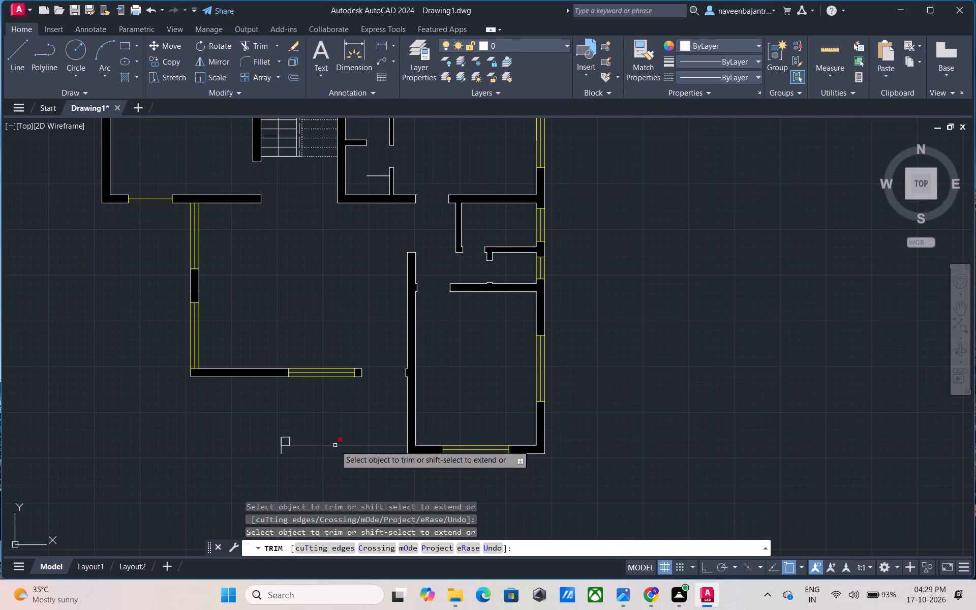
left_click(335, 445)
left_click(281, 449)
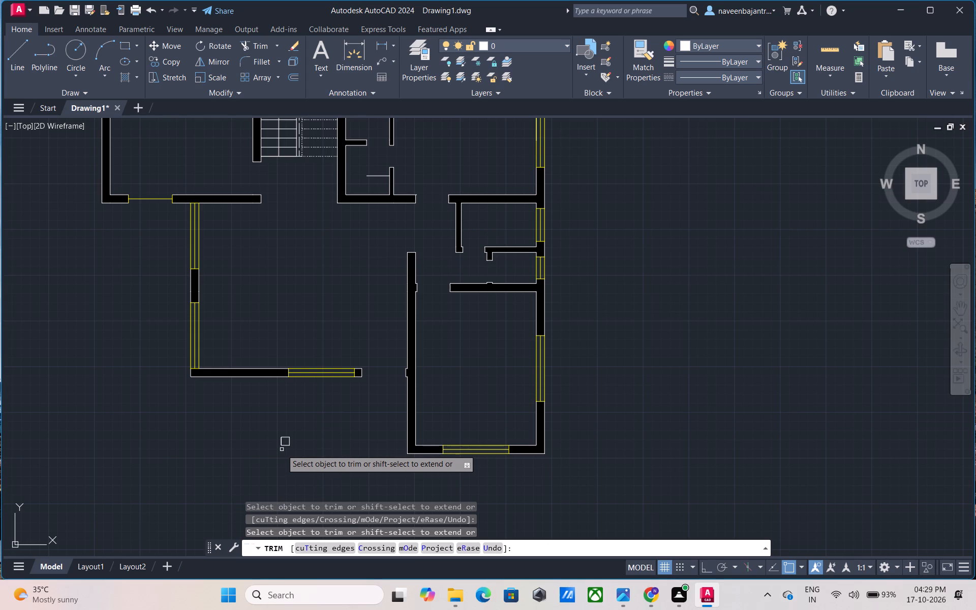
left_click(284, 446)
left_click(282, 443)
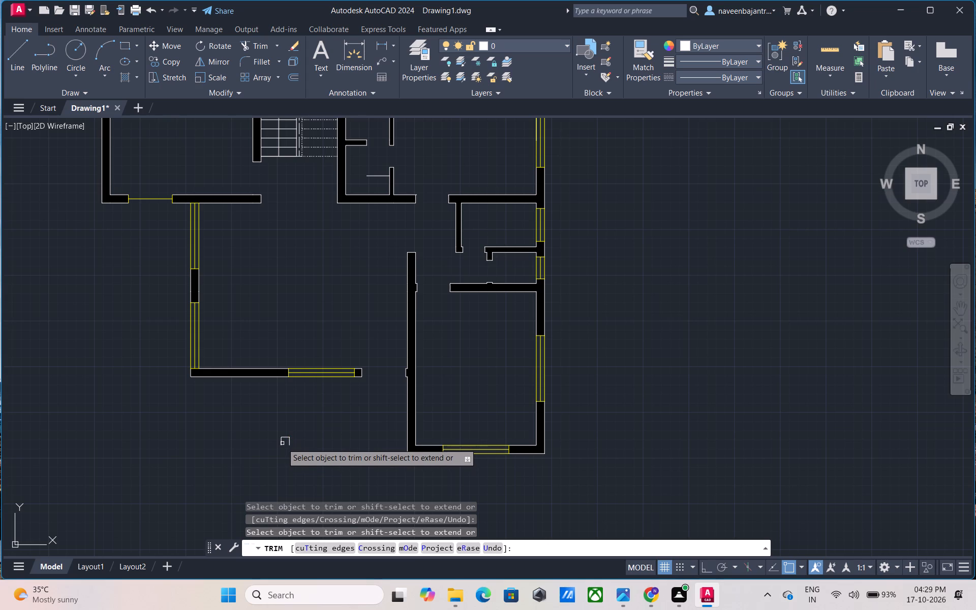
left_click(282, 443)
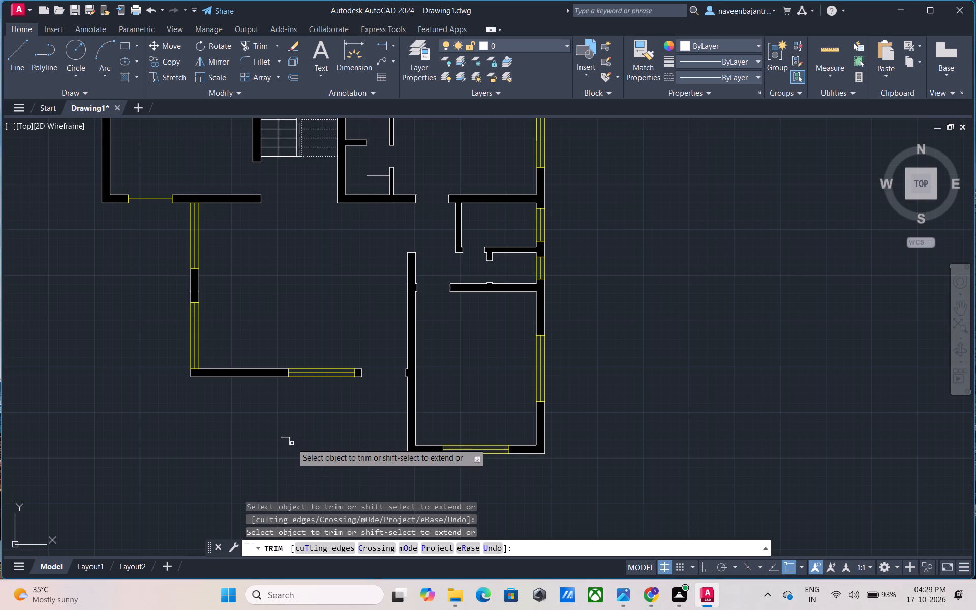
left_click(290, 445)
left_click(284, 437)
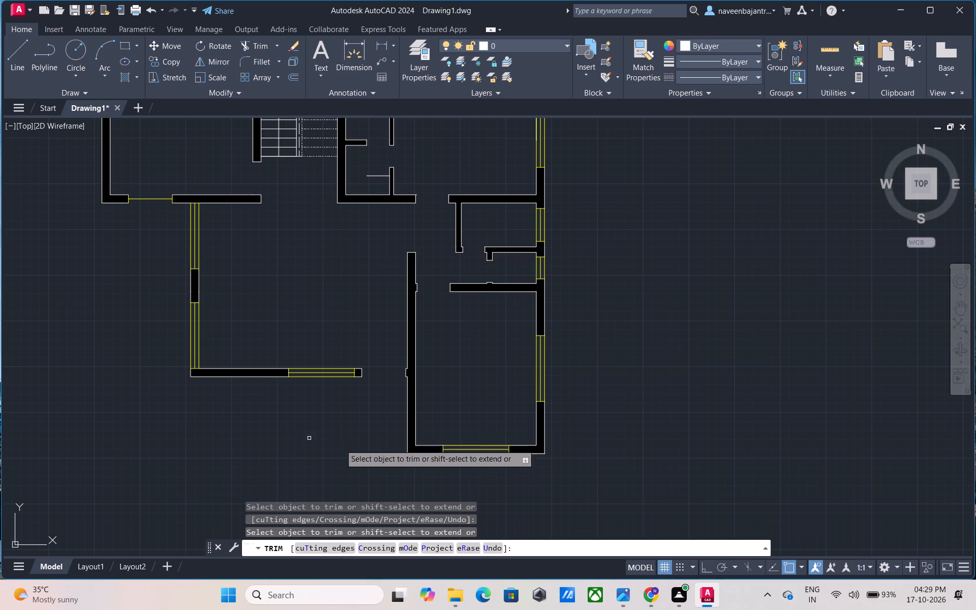
Trim the yellow line spanning the opening in the northwest room's south wall.
left_click(141, 199)
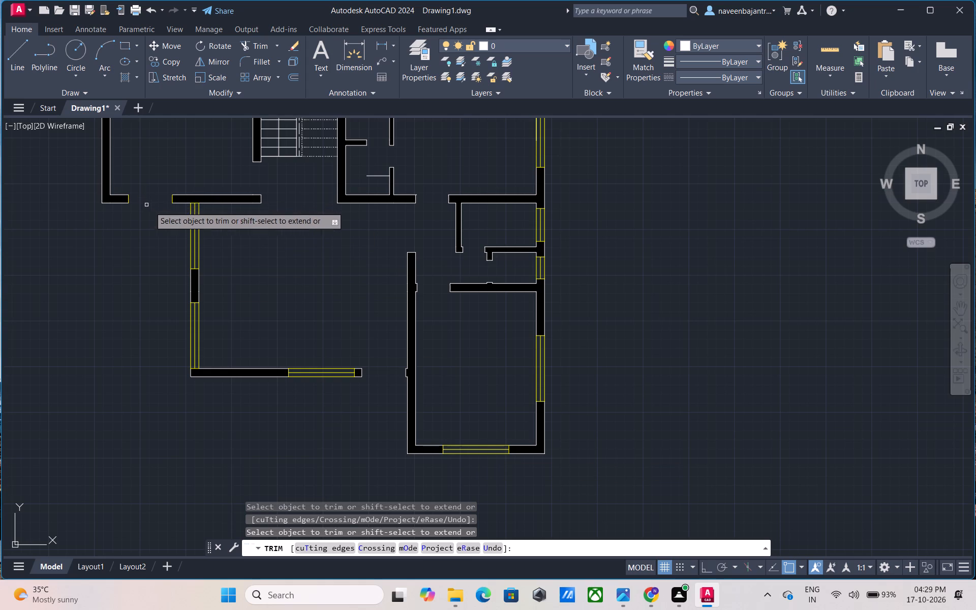
Trim the leftover dashed line projecting north from the plan's northeast corner.
scroll(264, 249, "down", 2)
middle_click_drag(265, 249, 258, 294)
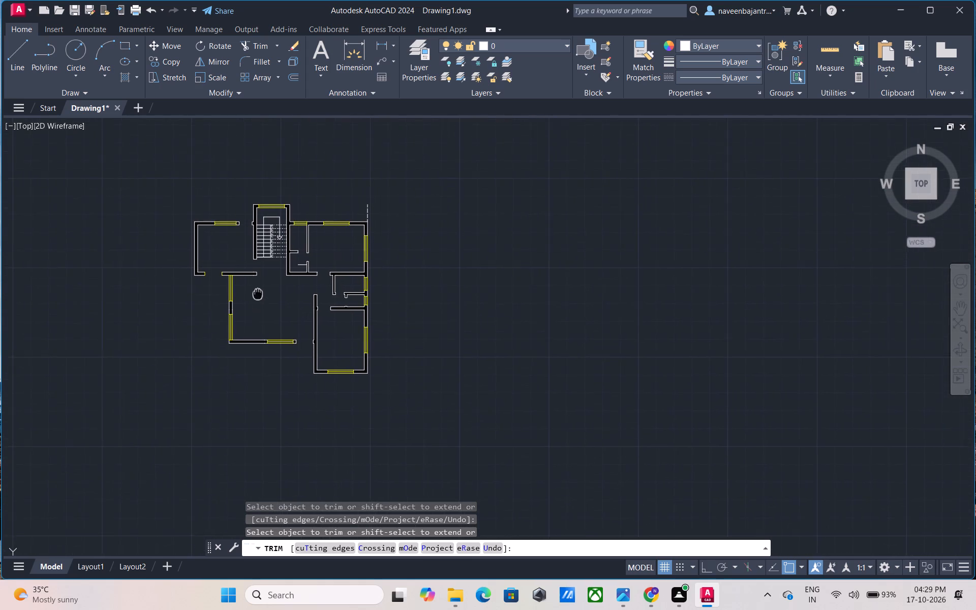
middle_click_drag(258, 294, 258, 294)
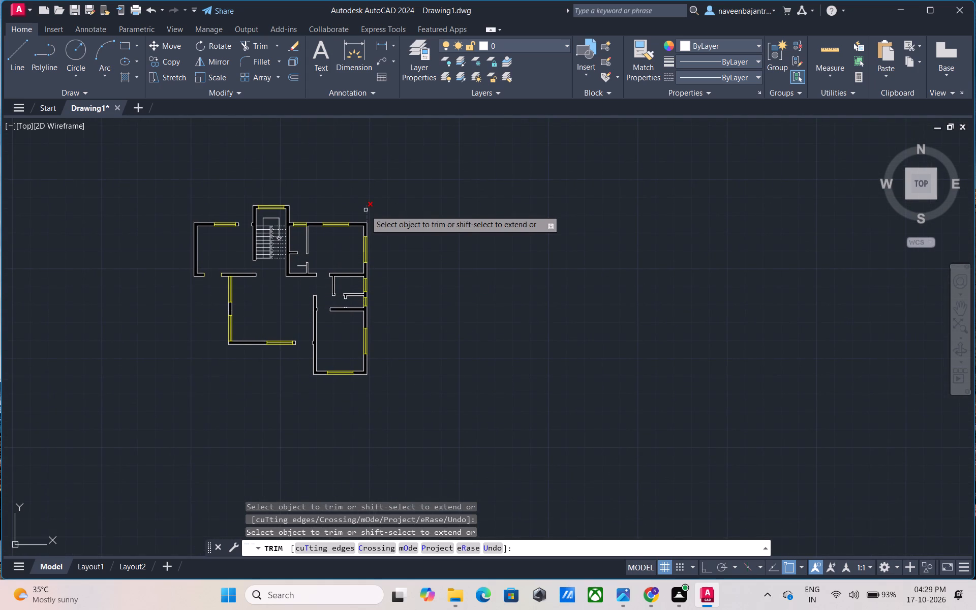
left_click(365, 210)
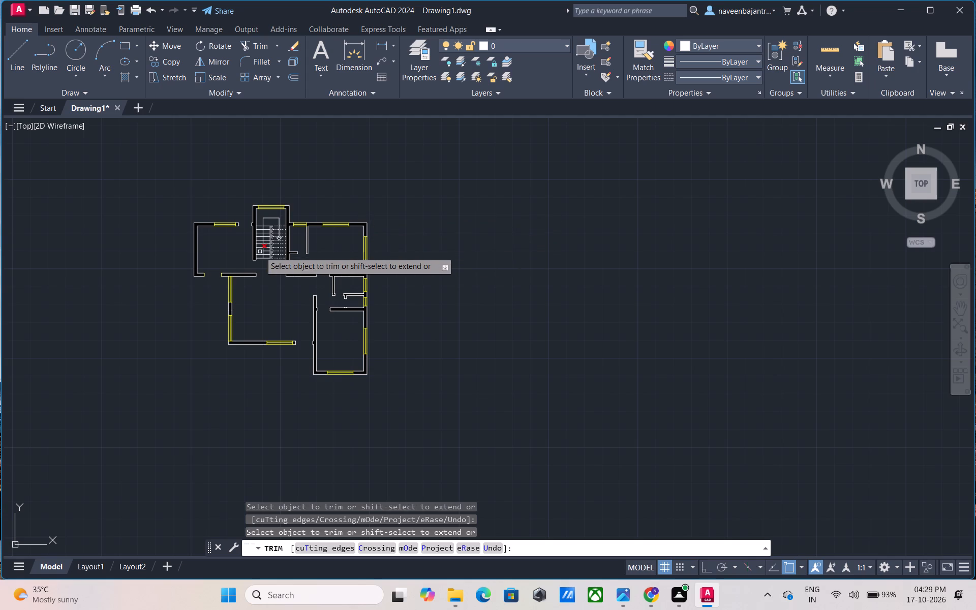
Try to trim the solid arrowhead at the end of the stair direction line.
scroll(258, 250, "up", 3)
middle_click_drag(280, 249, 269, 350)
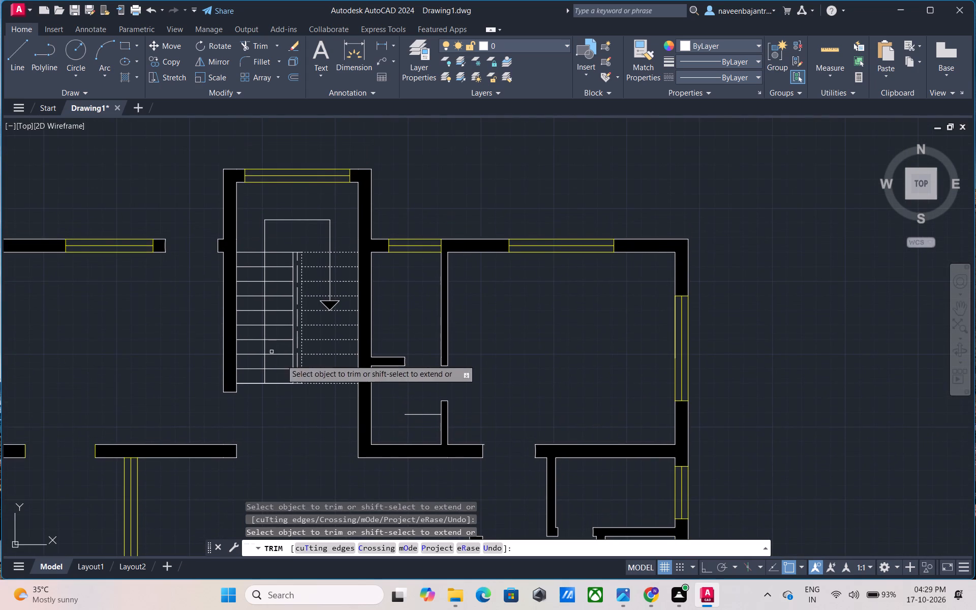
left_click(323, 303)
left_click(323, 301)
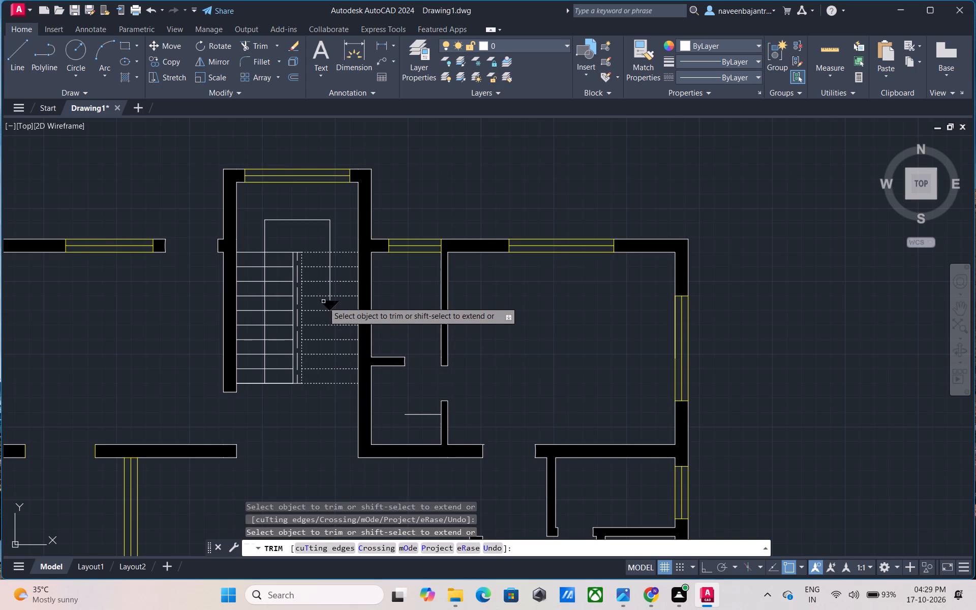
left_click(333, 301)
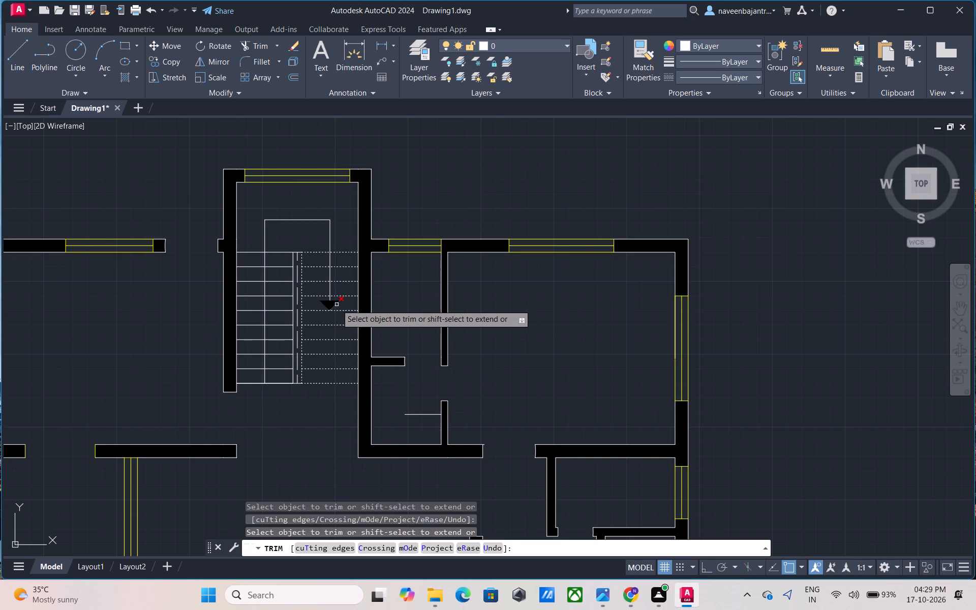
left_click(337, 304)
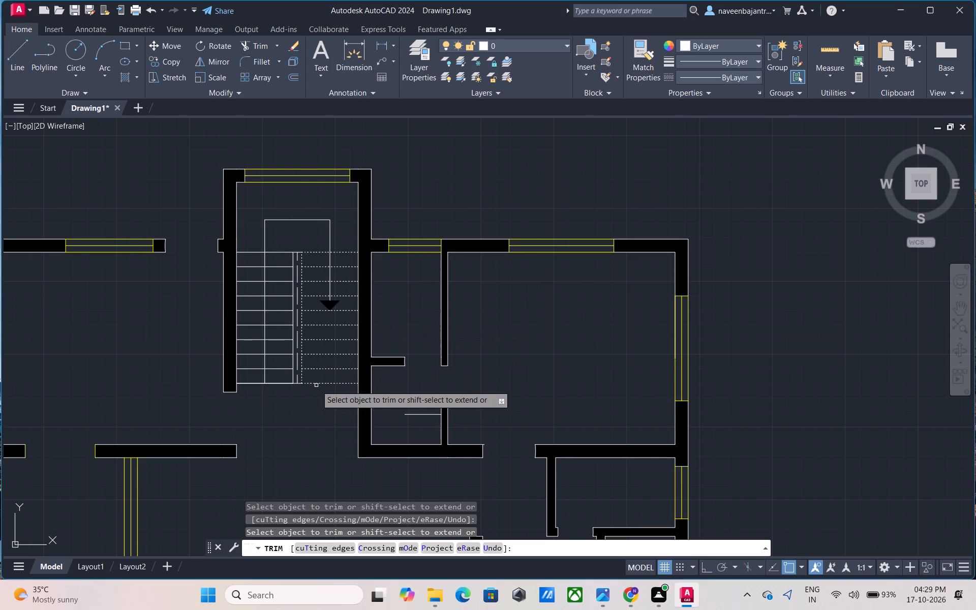
Trim the six southernmost dashed treads of the east stair flight, along with the dashed side line segments between them.
left_click(316, 382)
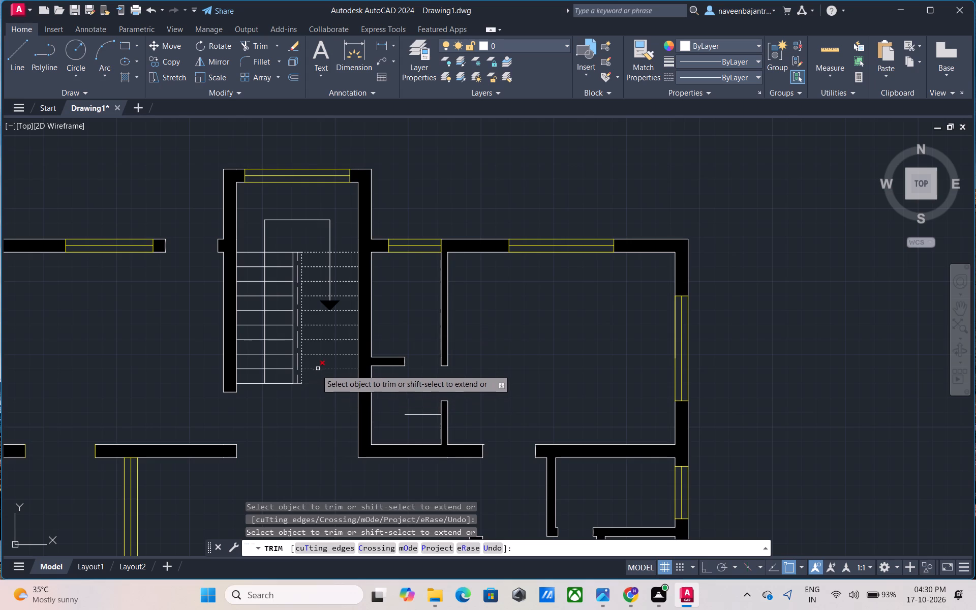
left_click(302, 377)
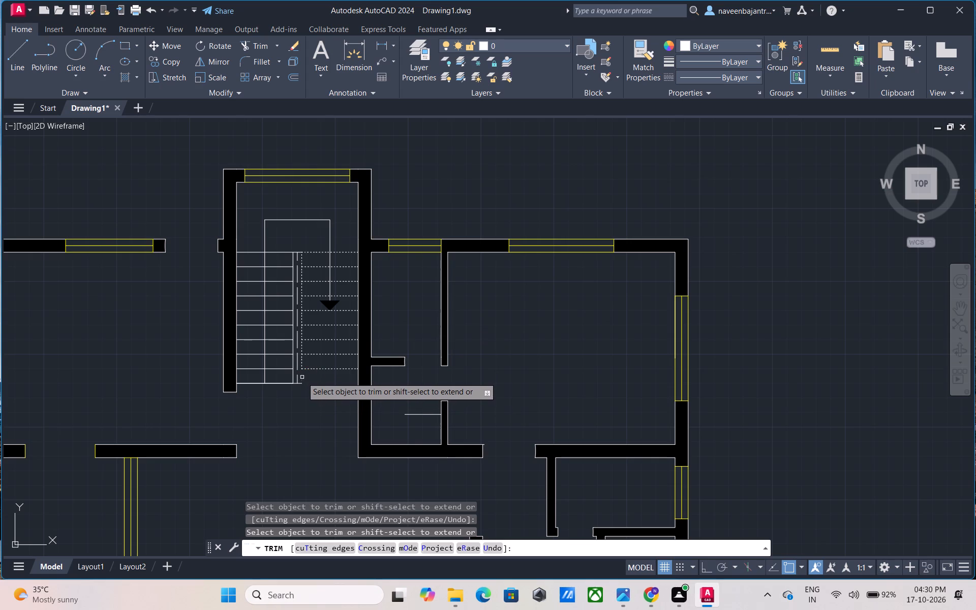
left_click(312, 369)
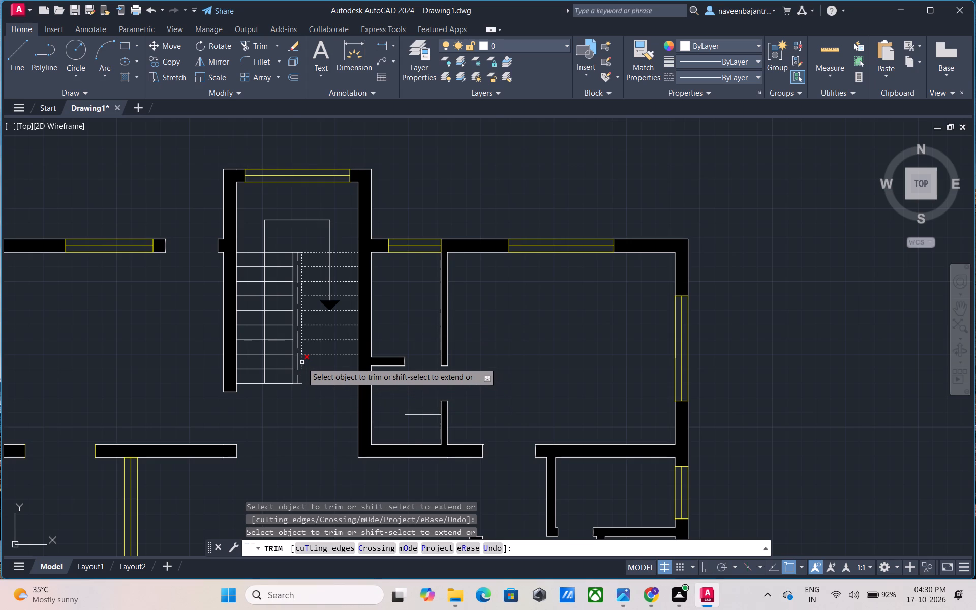
left_click(302, 362)
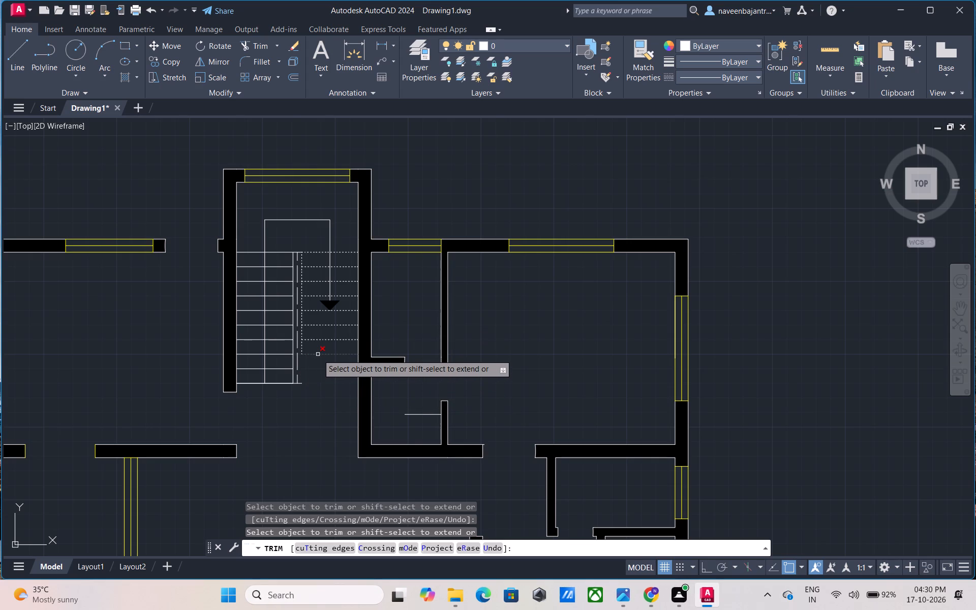
left_click(318, 354)
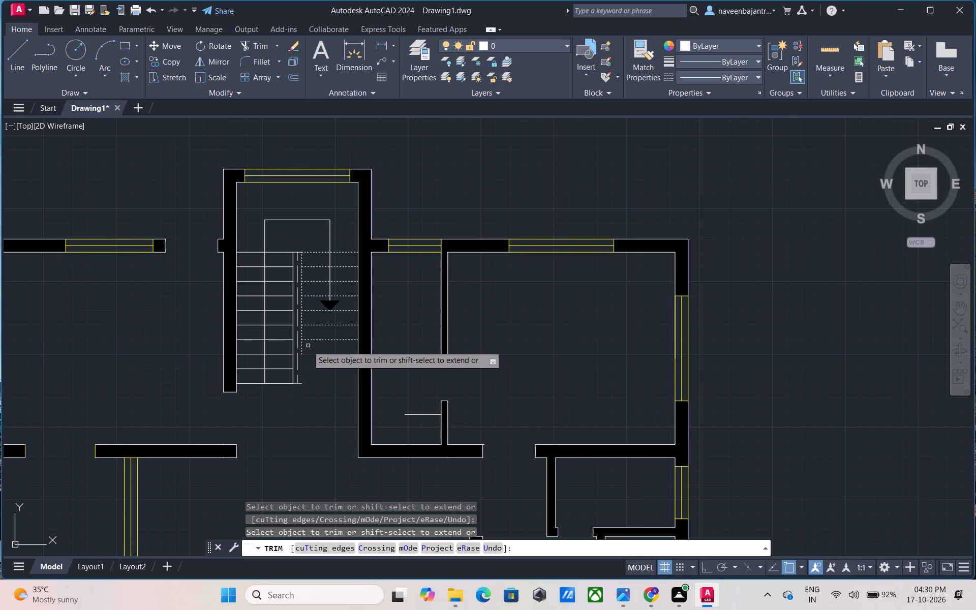
left_click(303, 349)
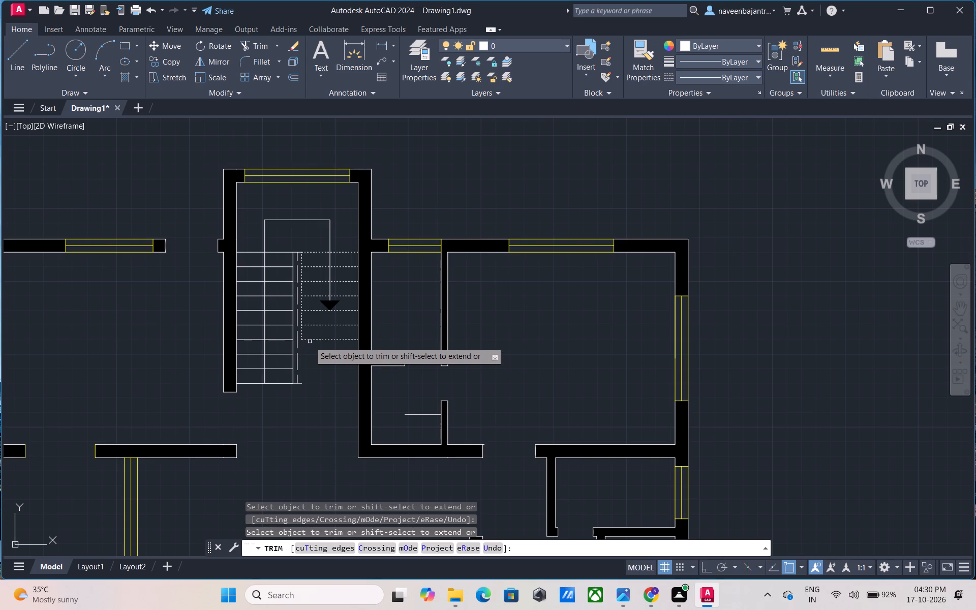
left_click(310, 341)
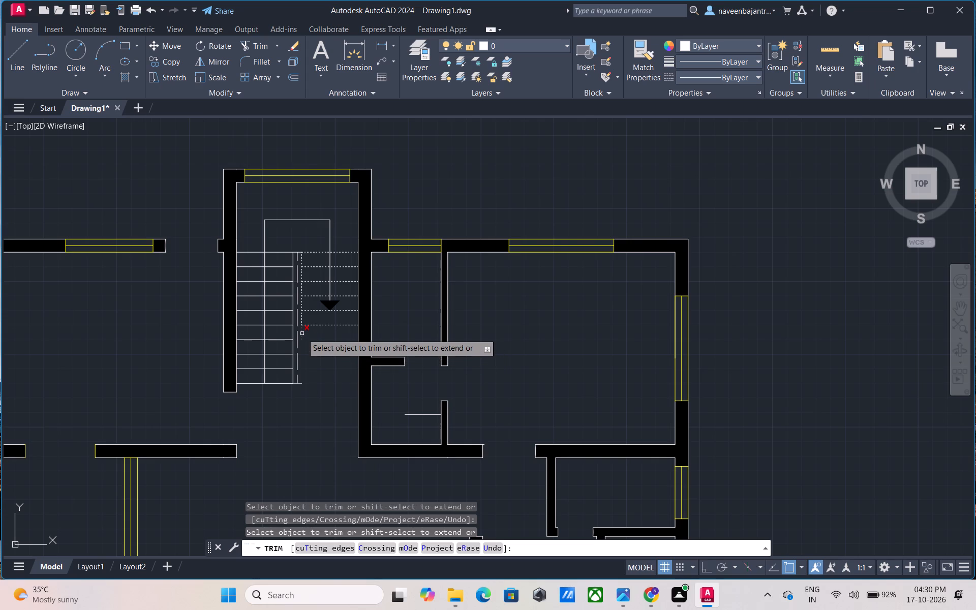
left_click(302, 333)
left_click(318, 323)
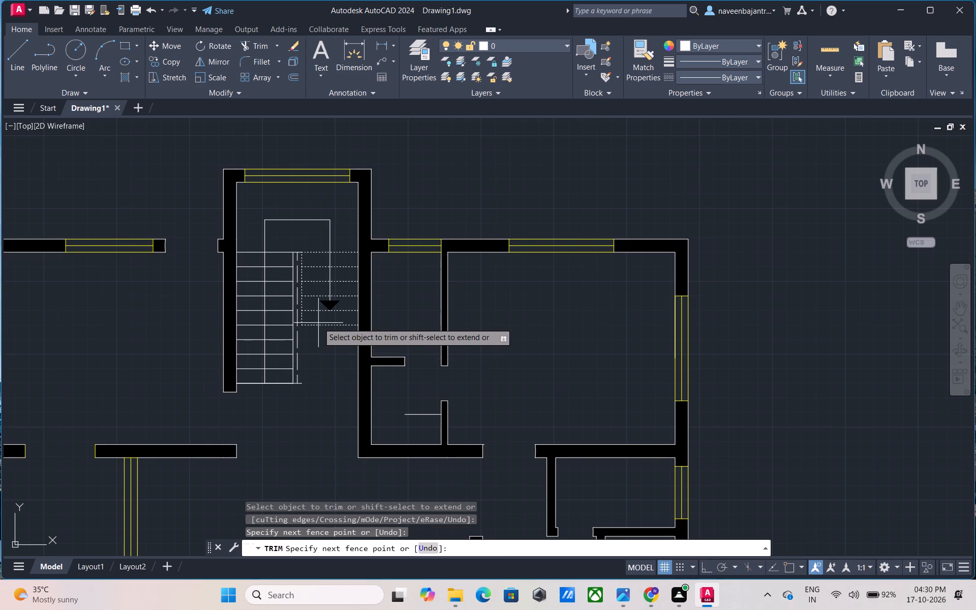
left_click(318, 331)
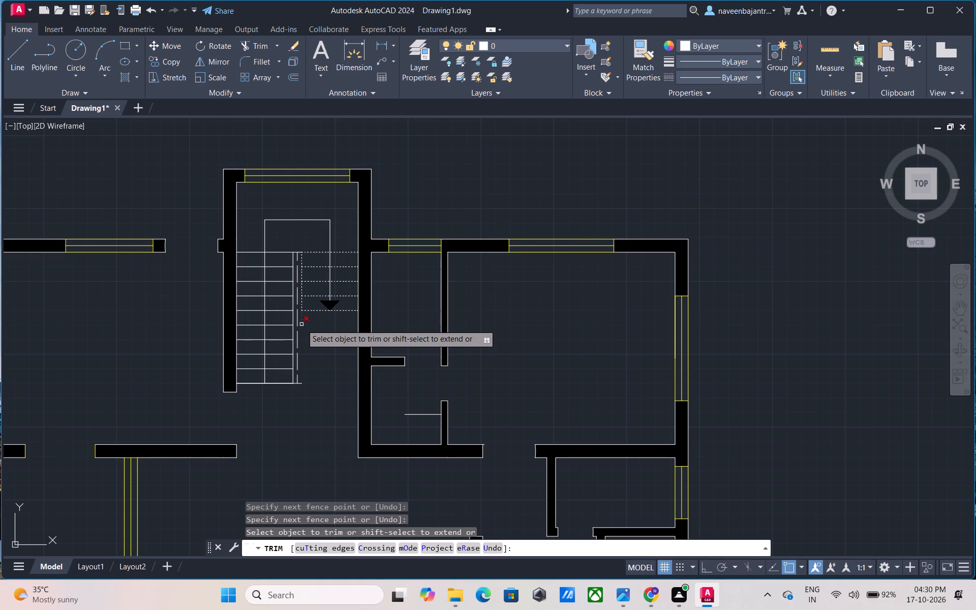
left_click(301, 324)
left_click(315, 311)
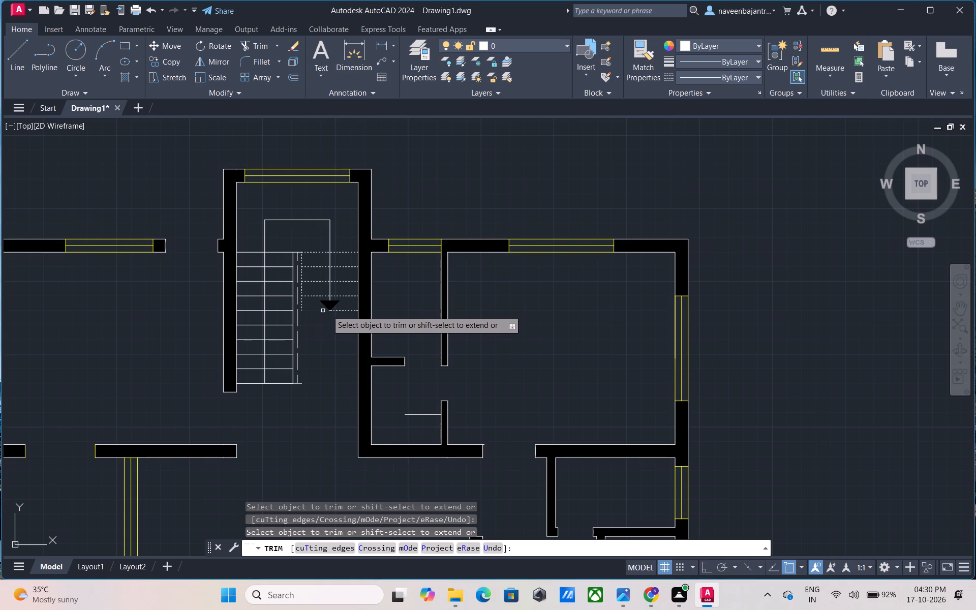
left_click(341, 311)
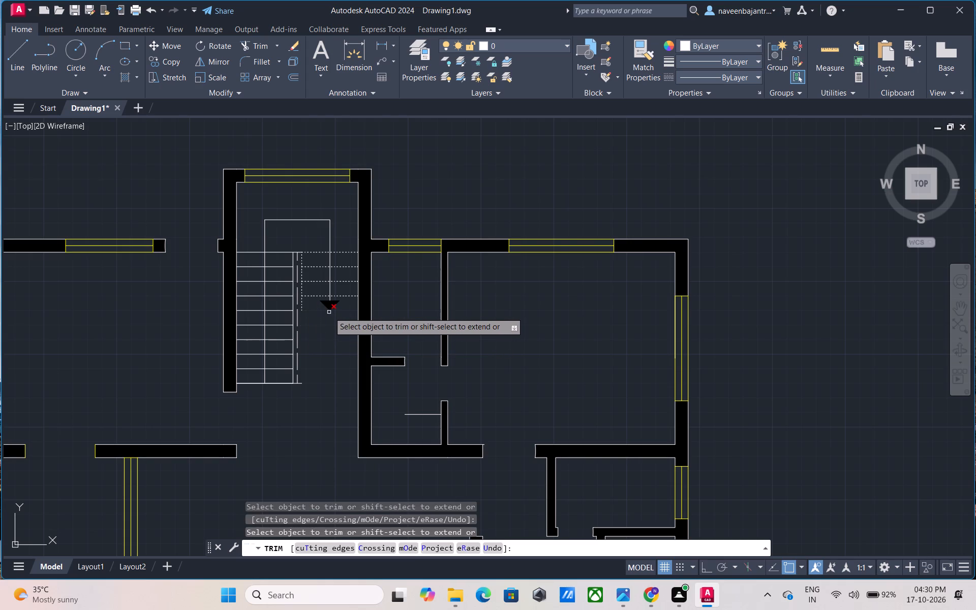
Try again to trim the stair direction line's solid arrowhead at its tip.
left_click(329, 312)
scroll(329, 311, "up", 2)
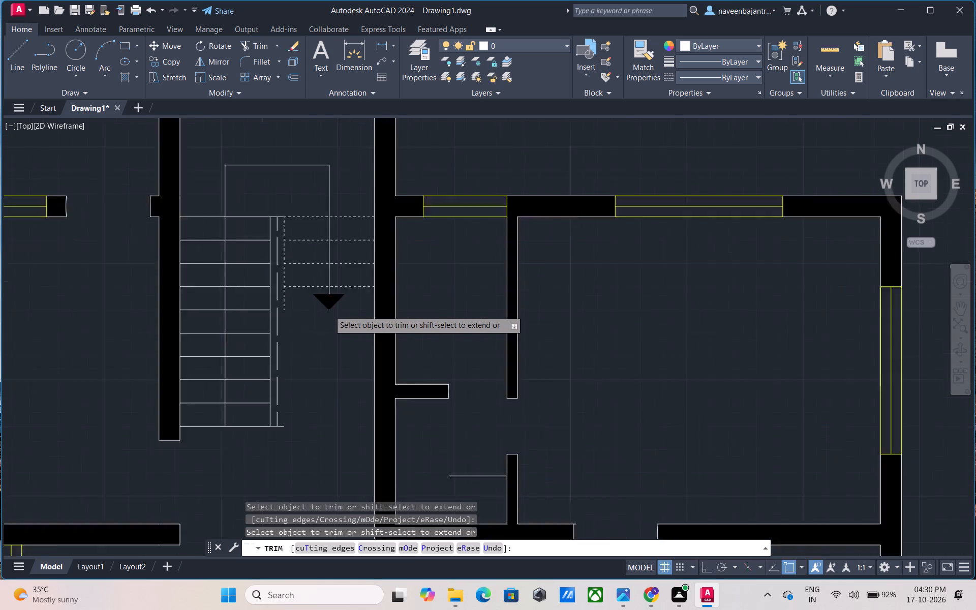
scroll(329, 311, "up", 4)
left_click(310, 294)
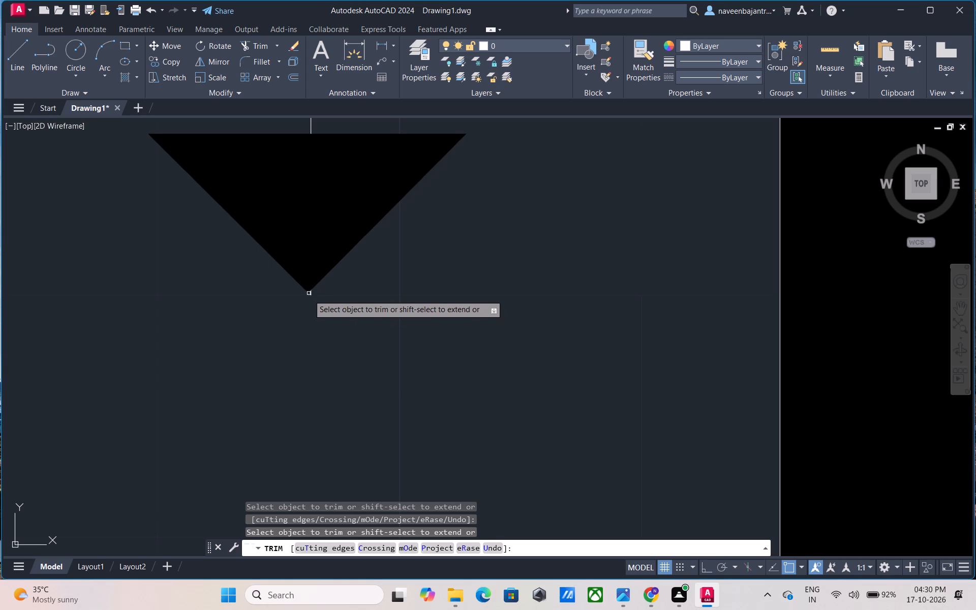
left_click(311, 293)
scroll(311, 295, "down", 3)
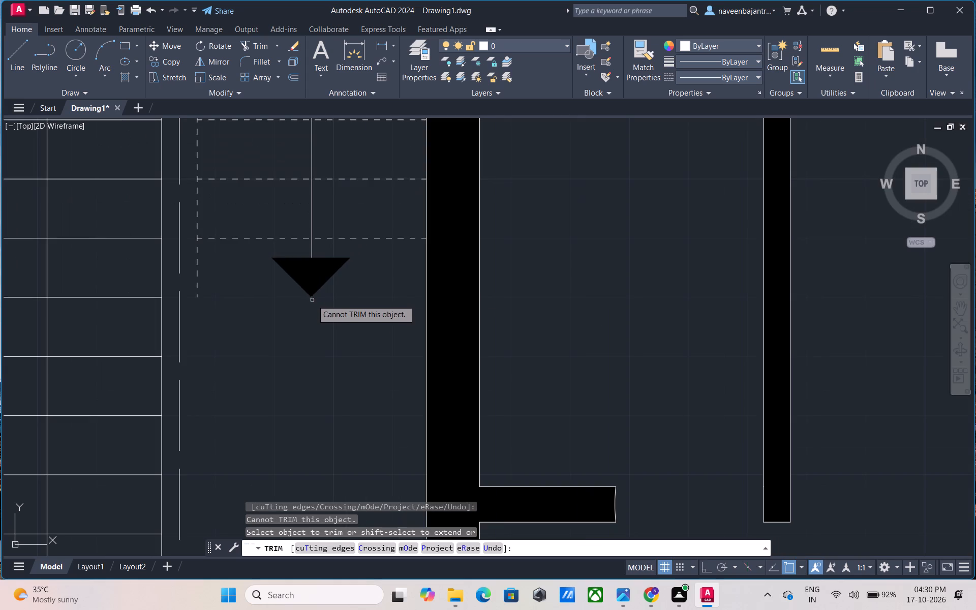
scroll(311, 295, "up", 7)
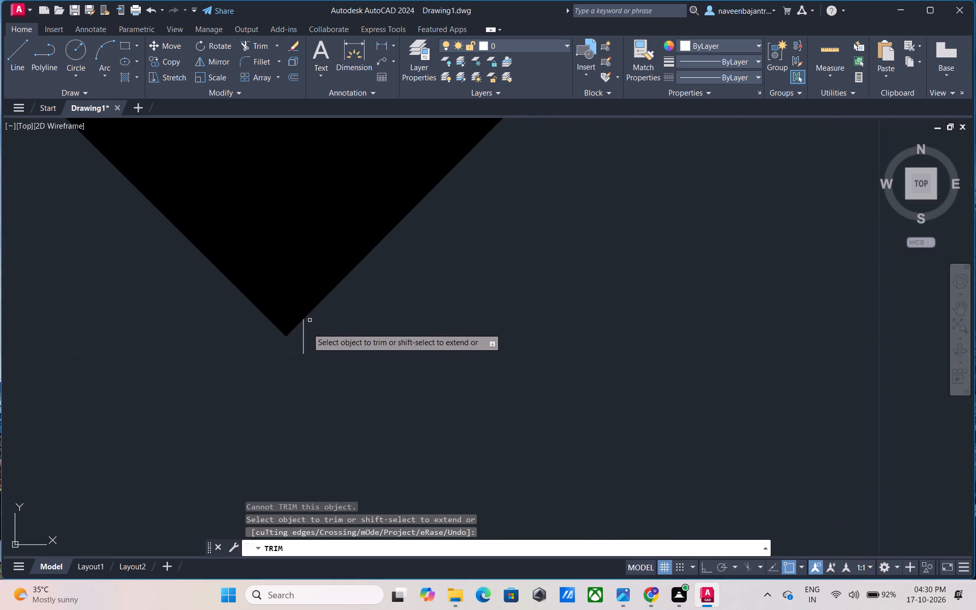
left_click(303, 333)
Trim the two southernmost remaining dashed treads of the east stair flight, with the adjoining dashed side line and direction line segments.
scroll(303, 333, "down", 7)
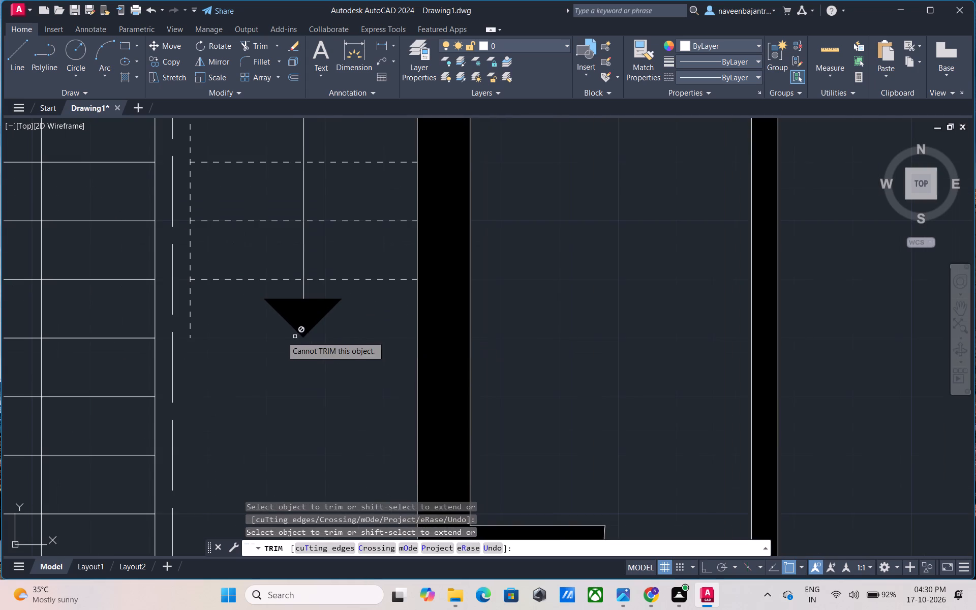
left_click(191, 294)
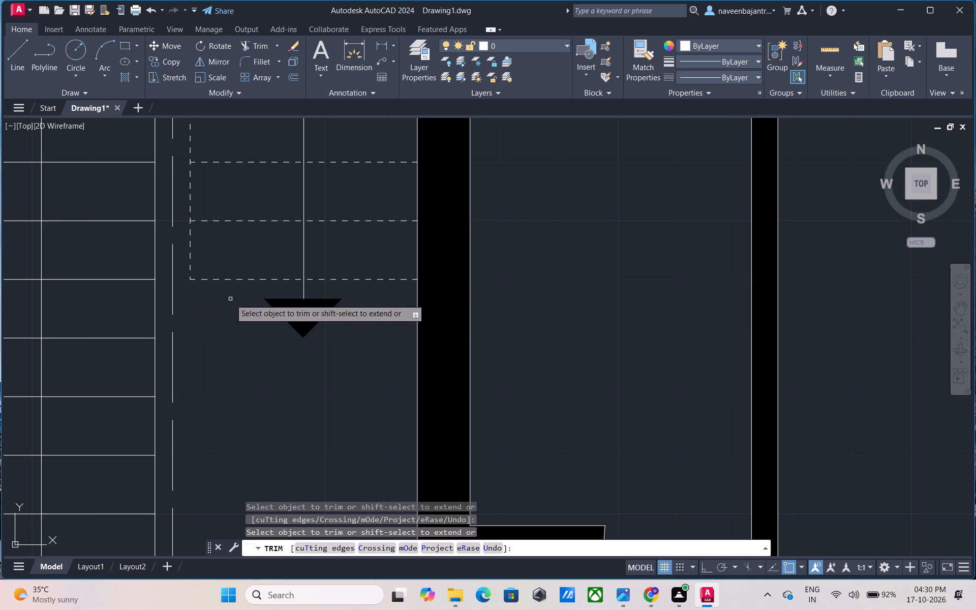
middle_click_drag(224, 321, 207, 413)
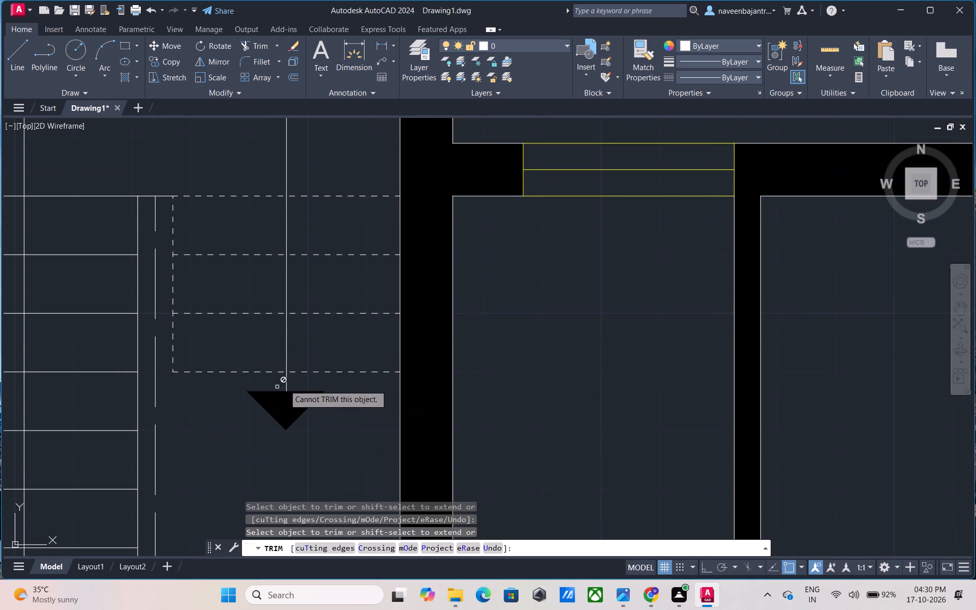
left_click(287, 382)
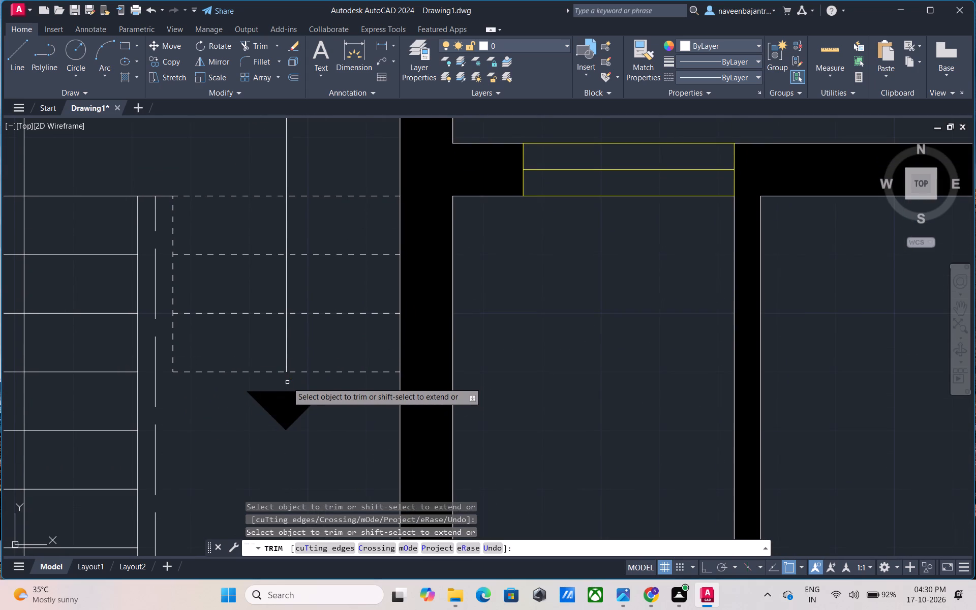
left_click(303, 372)
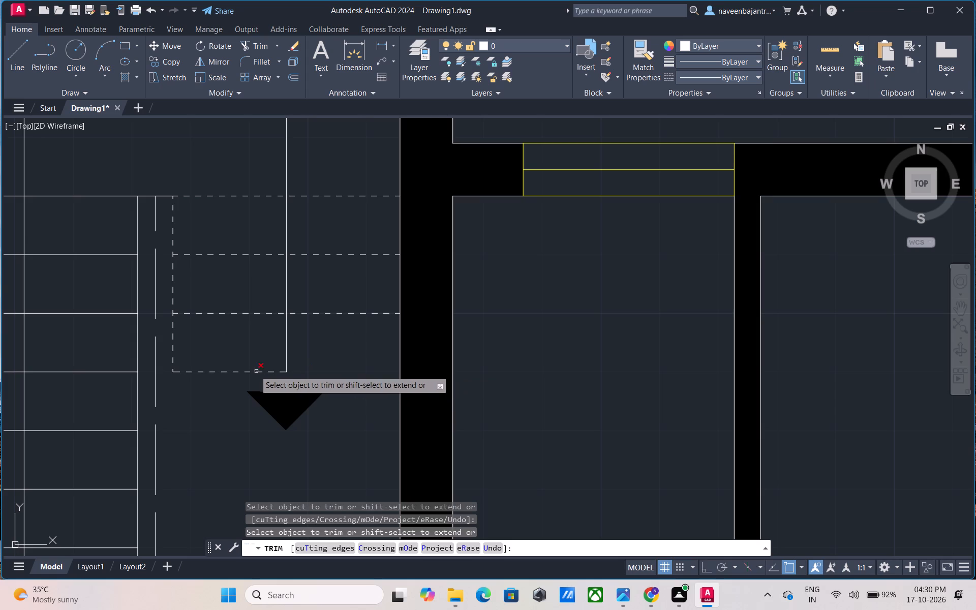
left_click(249, 370)
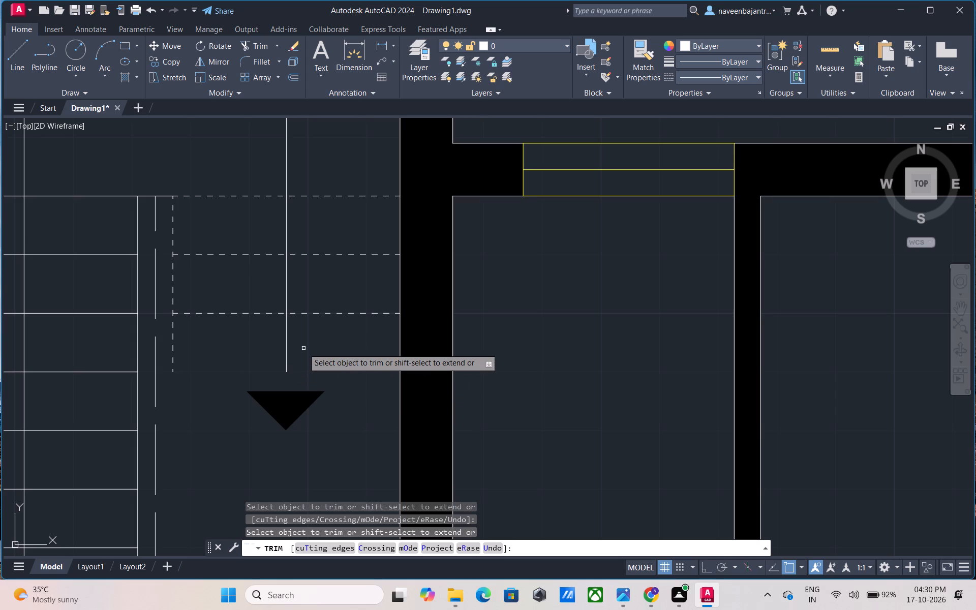
left_click(285, 347)
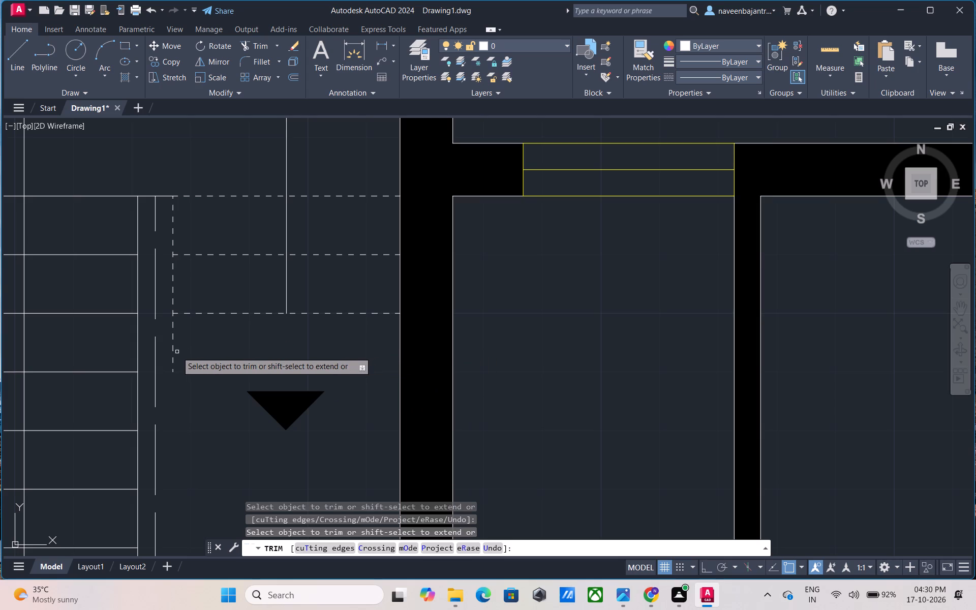
left_click(174, 352)
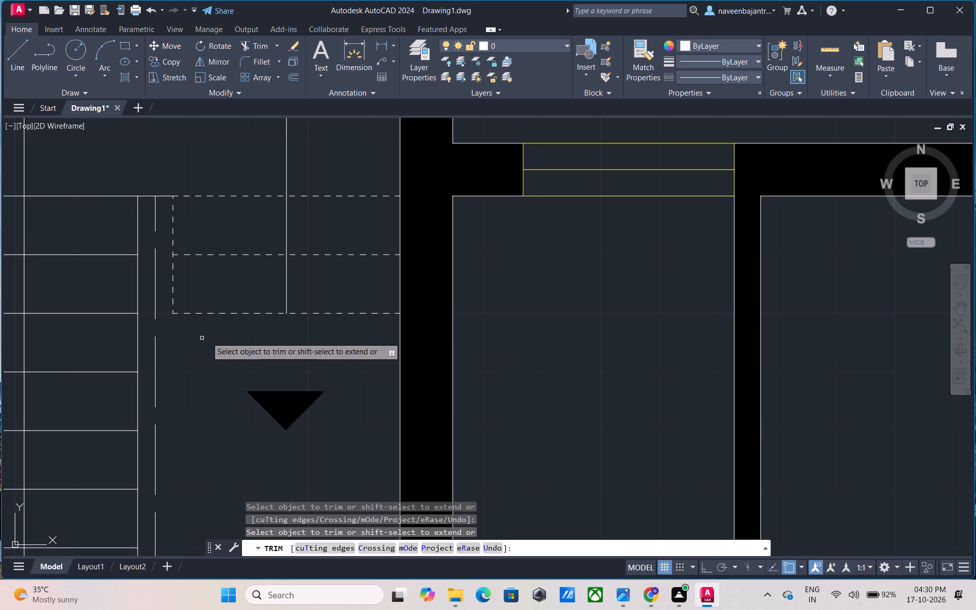
left_click(257, 314)
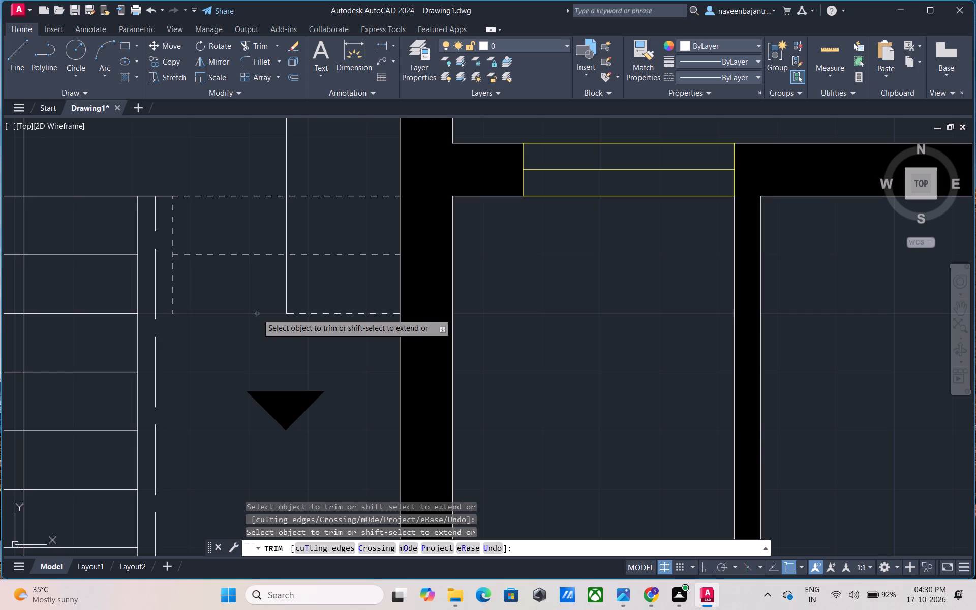
left_click(285, 279)
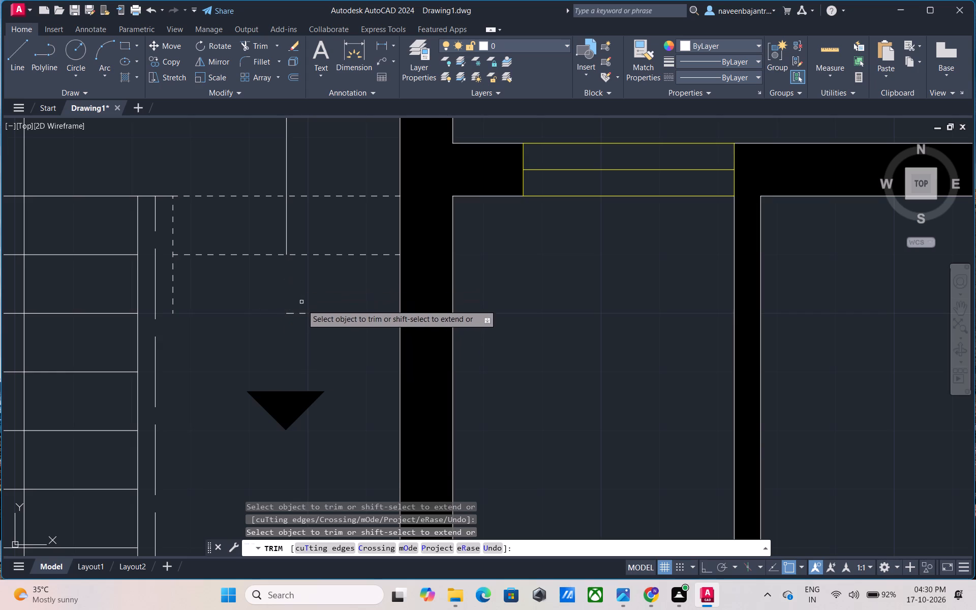
left_click(302, 313)
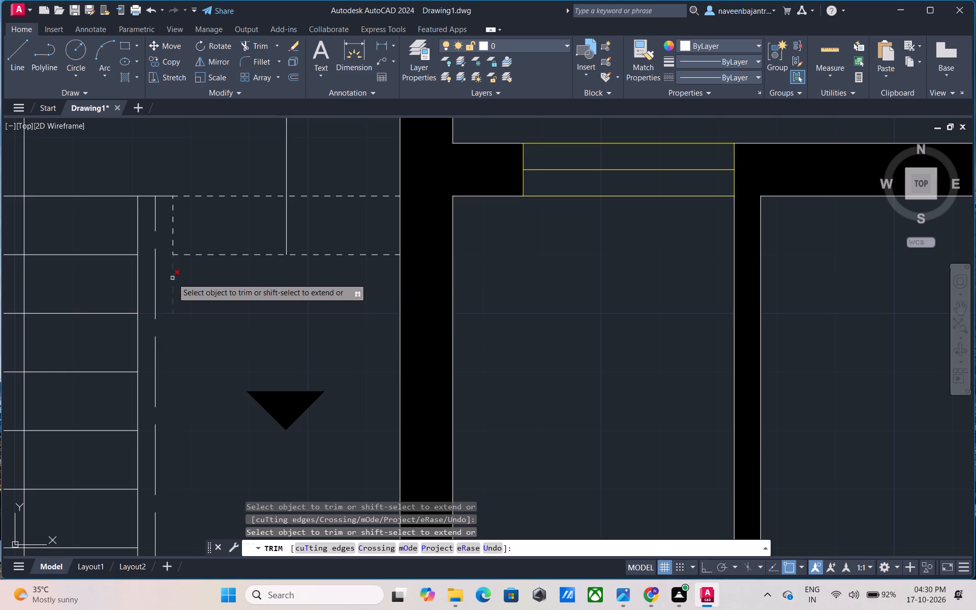
Trim the last two dashed treads of the east stair flight and the rest of its dashed side line.
left_click(172, 278)
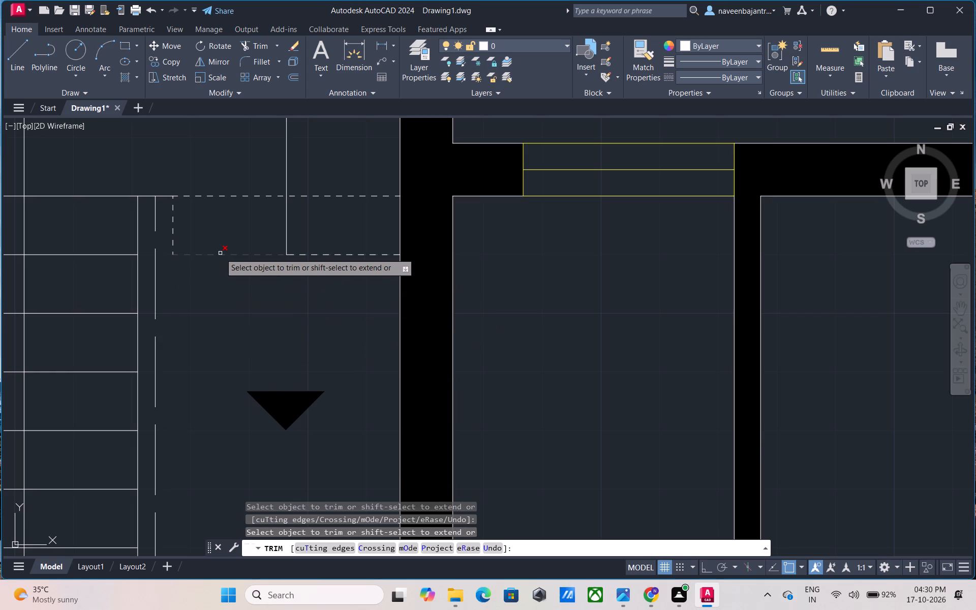
left_click(220, 253)
left_click(298, 255)
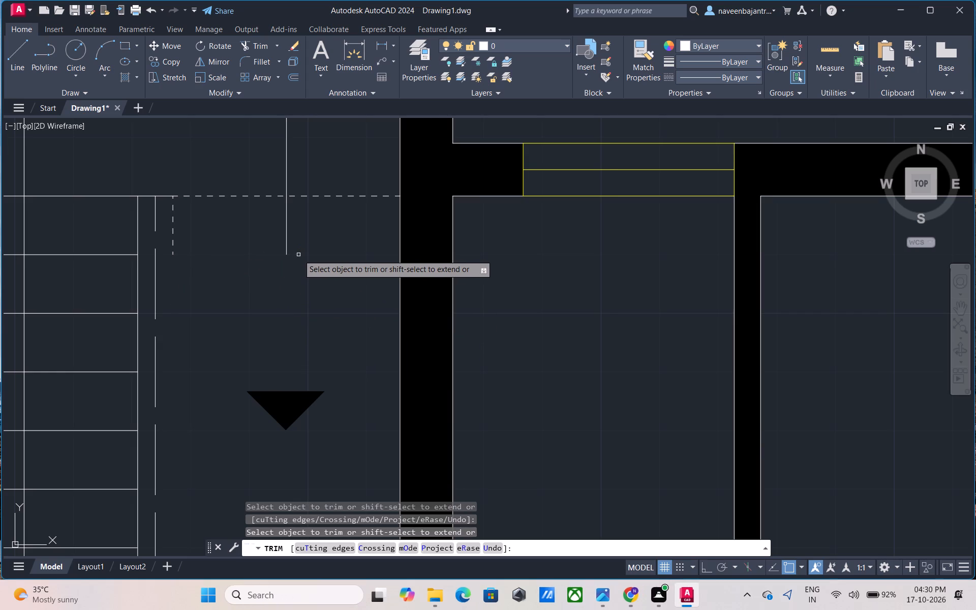
left_click(171, 209)
left_click(197, 196)
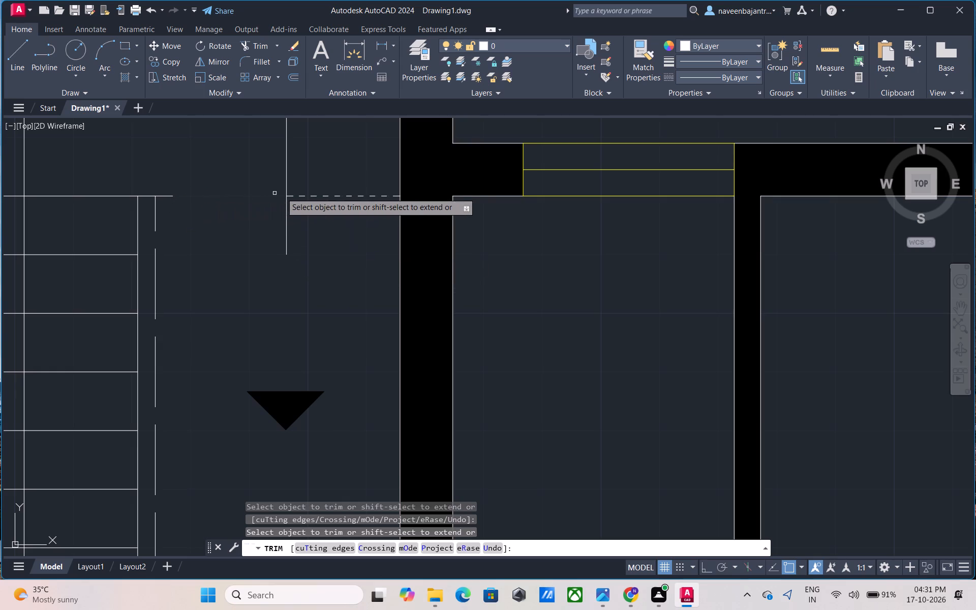
left_click(309, 199)
left_click(317, 192)
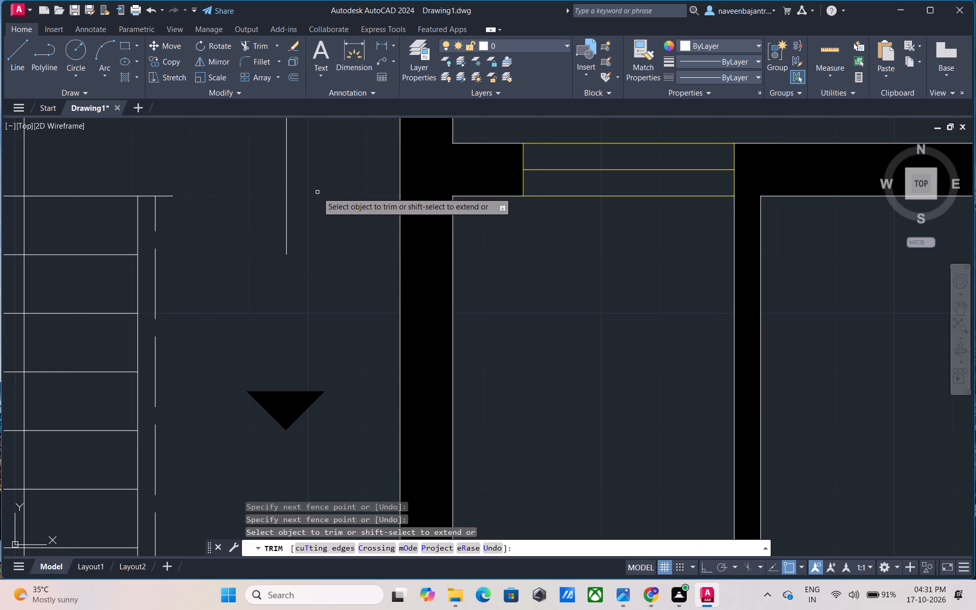
Trim the rest of the stair direction line in the east flight and its horizontal run across the landing.
scroll(317, 192, "down", 3)
left_click(309, 187)
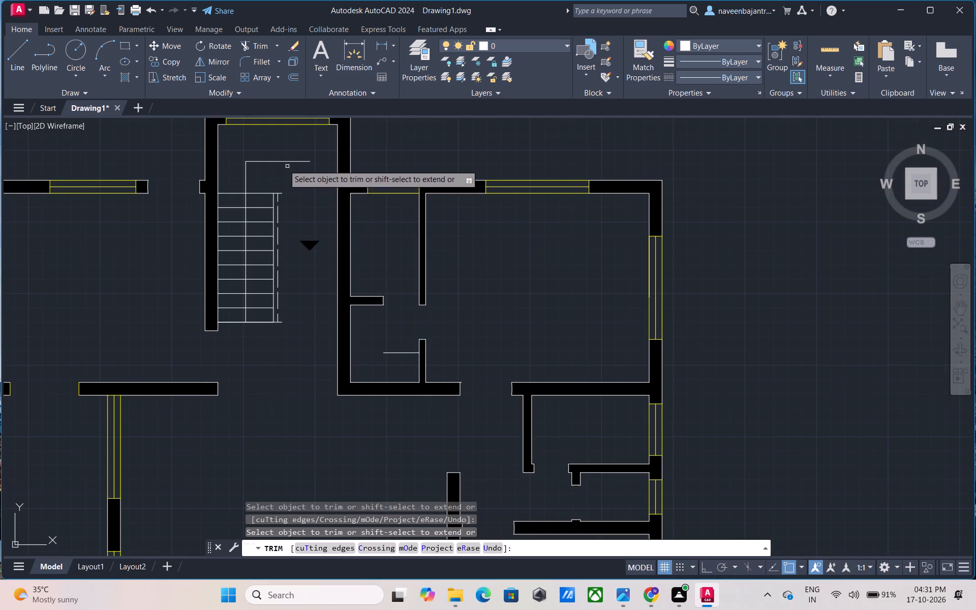
left_click(264, 161)
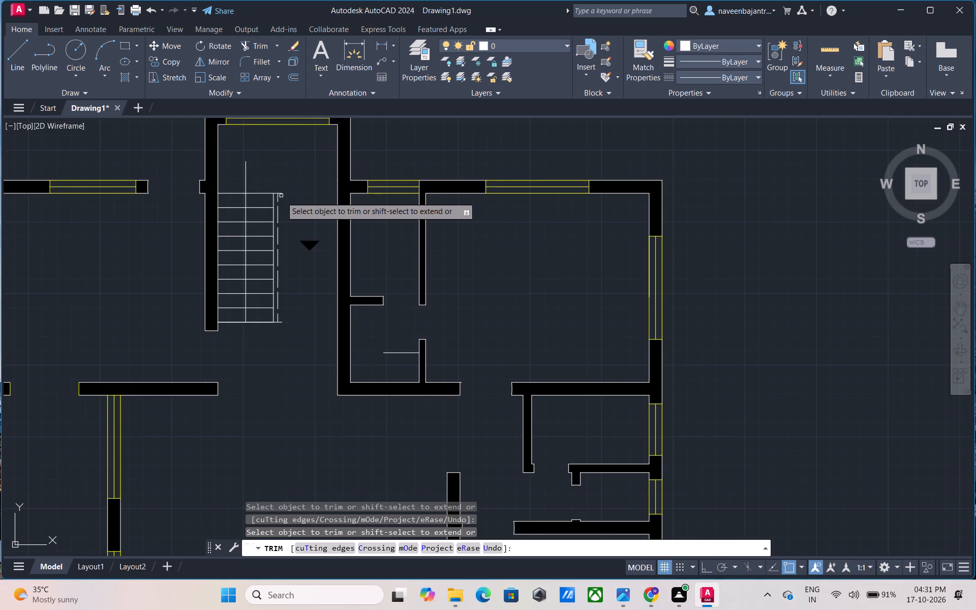
Trim the long-dashed line along the west flight's east side and the short line stubs at its north and south ends.
scroll(282, 201, "up", 3)
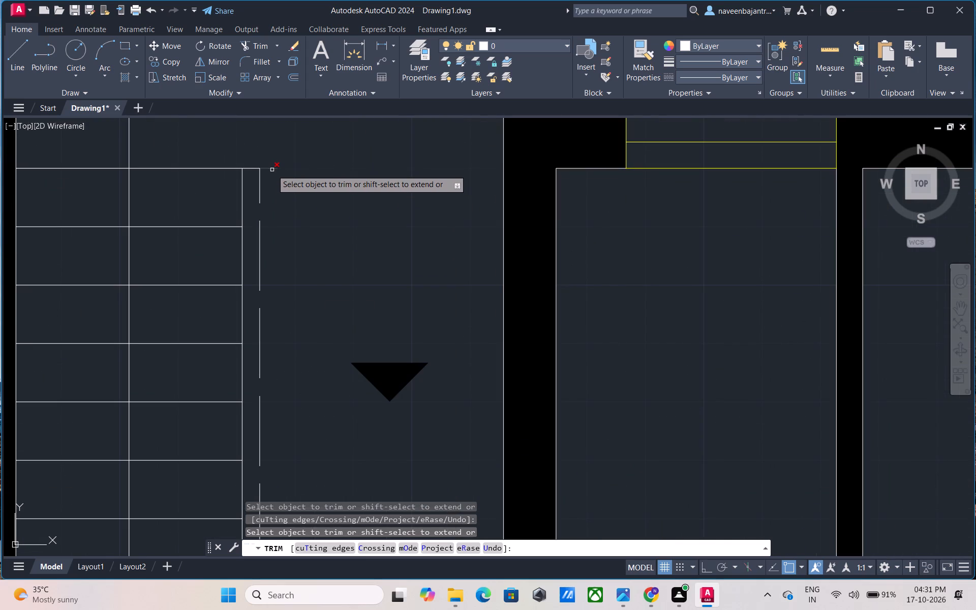
left_click(272, 170)
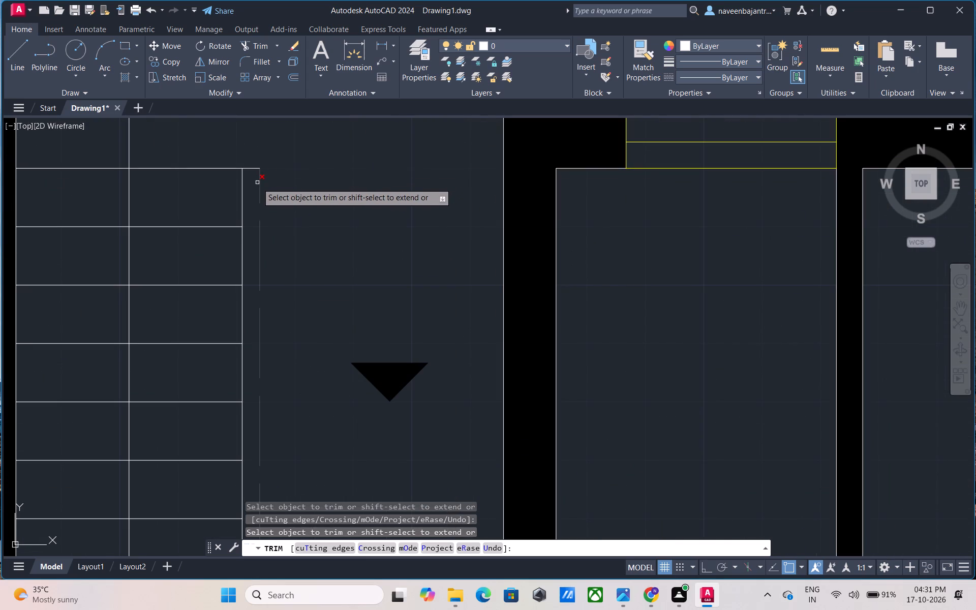
left_click(260, 187)
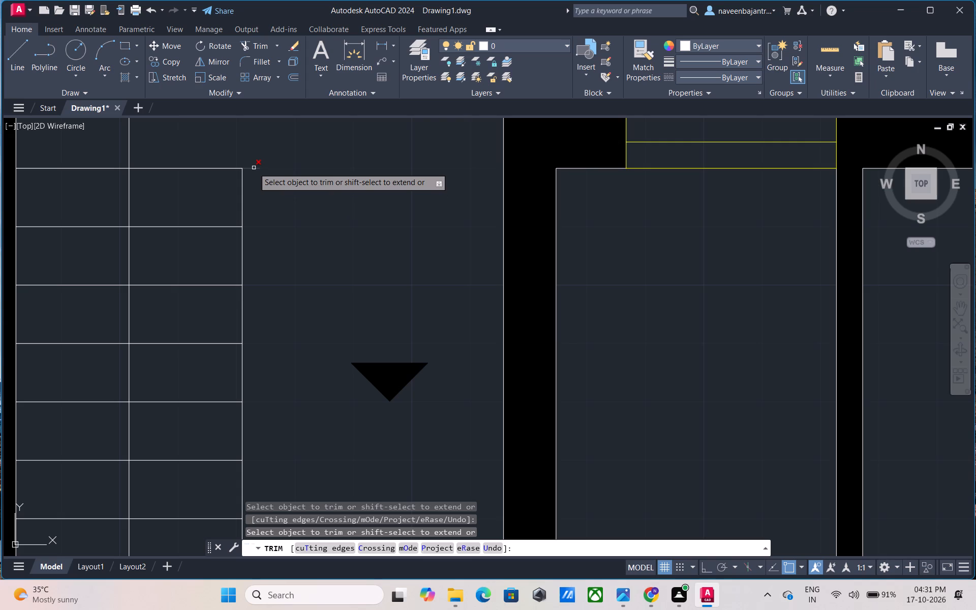
left_click(254, 168)
scroll(255, 175, "down", 3)
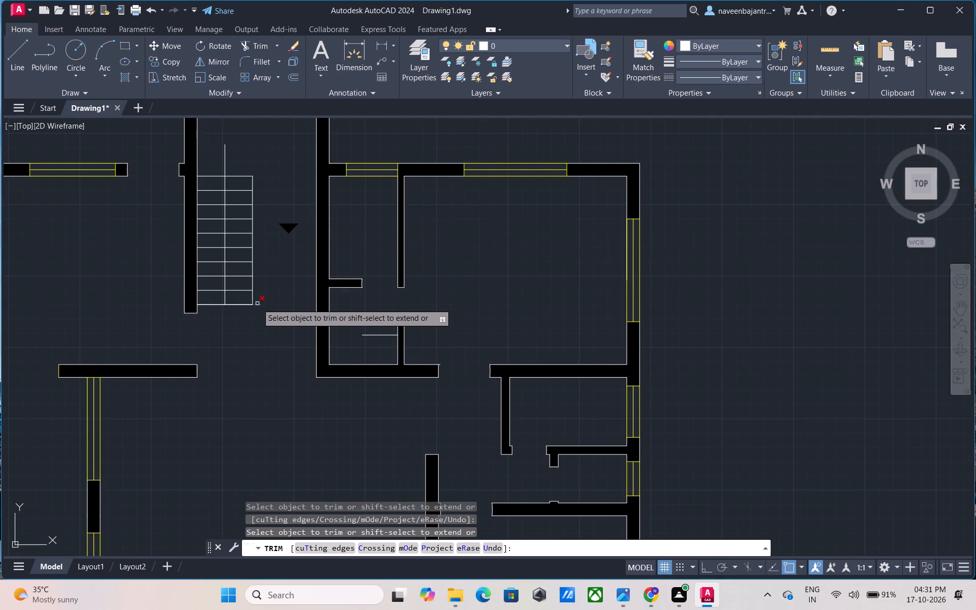
left_click(257, 303)
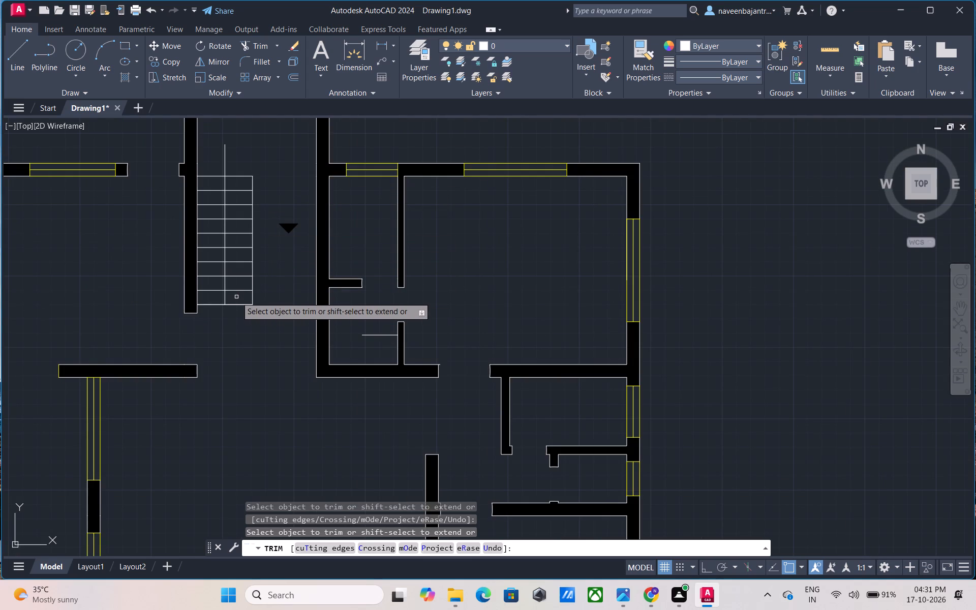
Trim the direction line stub north of the west stair flight and the flight's three northernmost treads with their centre and east side segments.
middle_click_drag(236, 297, 277, 326)
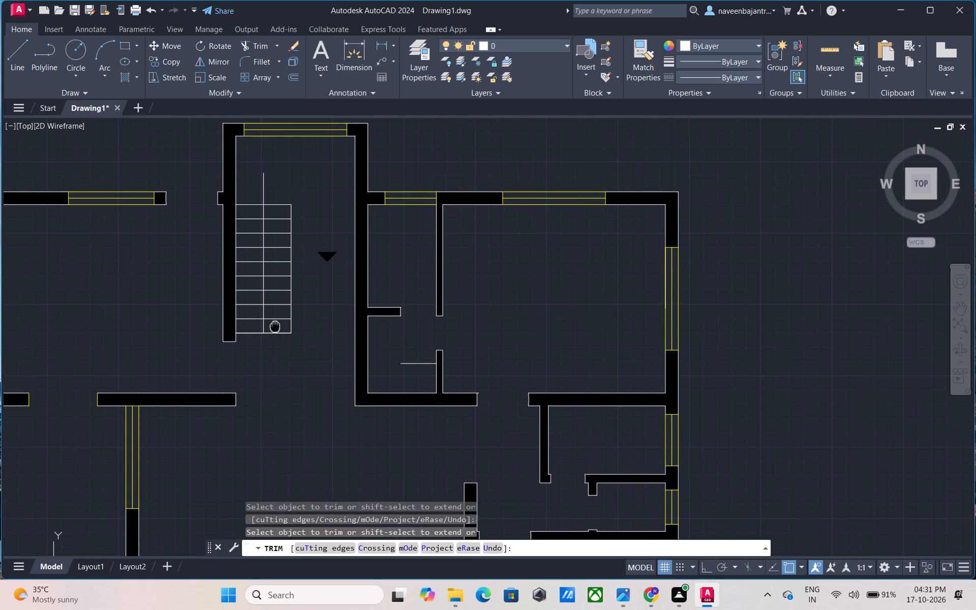
middle_click_drag(277, 326, 278, 326)
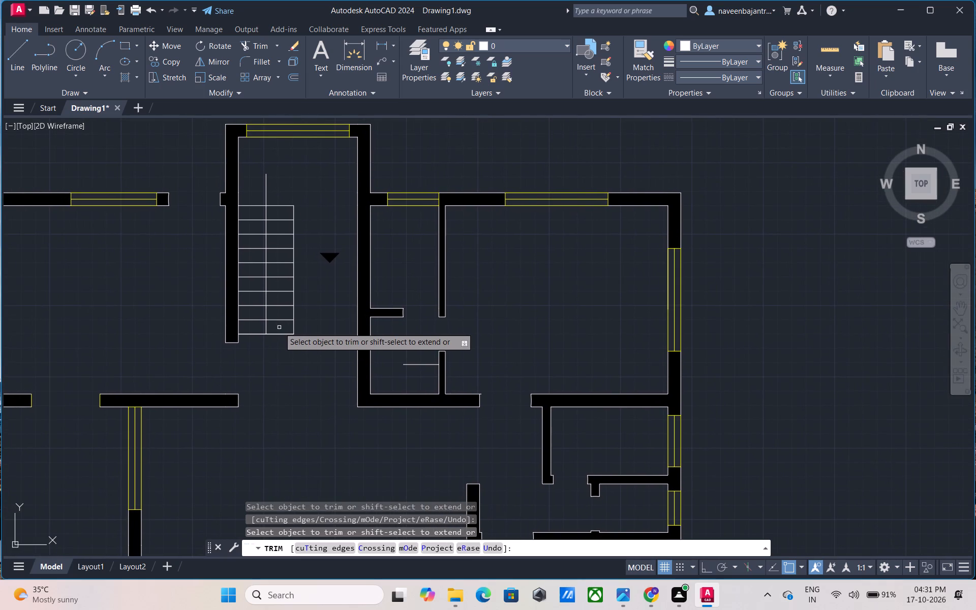
left_click(266, 191)
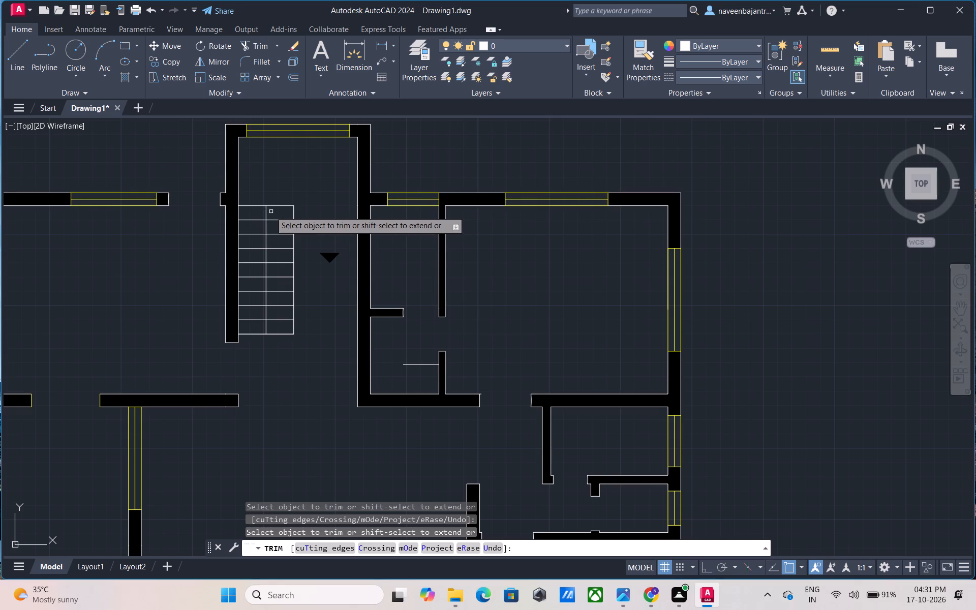
left_click(253, 207)
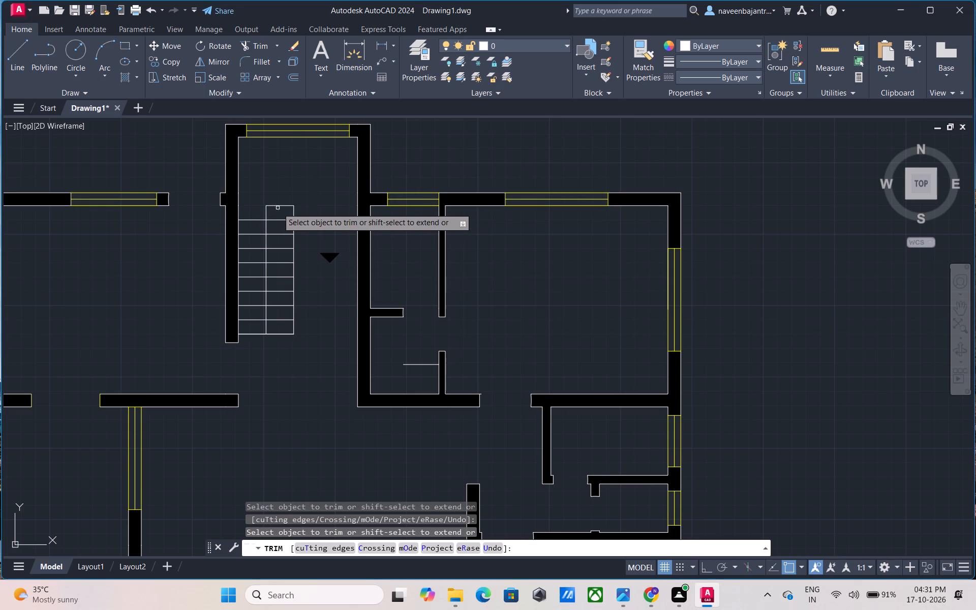
left_click(278, 206)
left_click(293, 211)
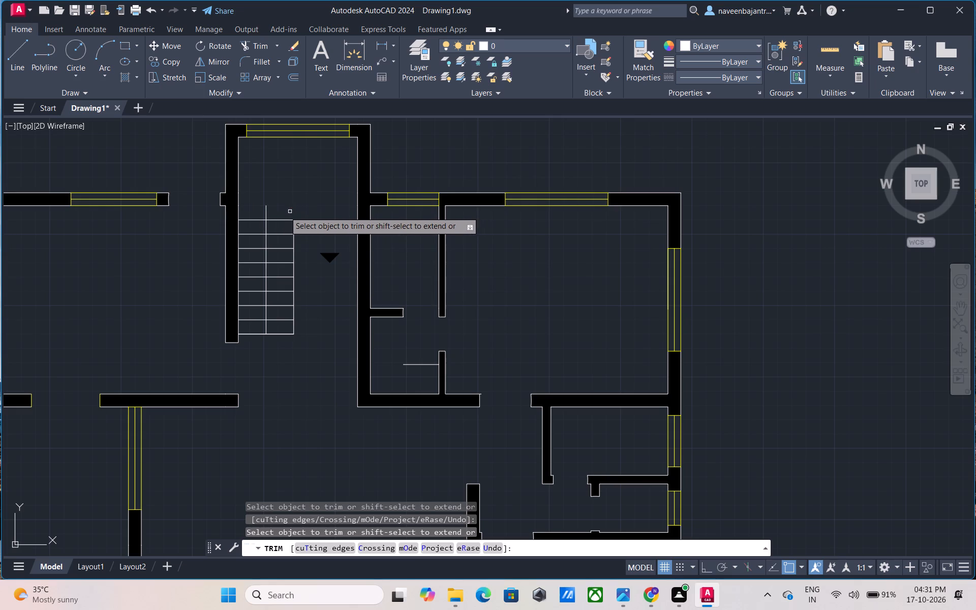
left_click(267, 213)
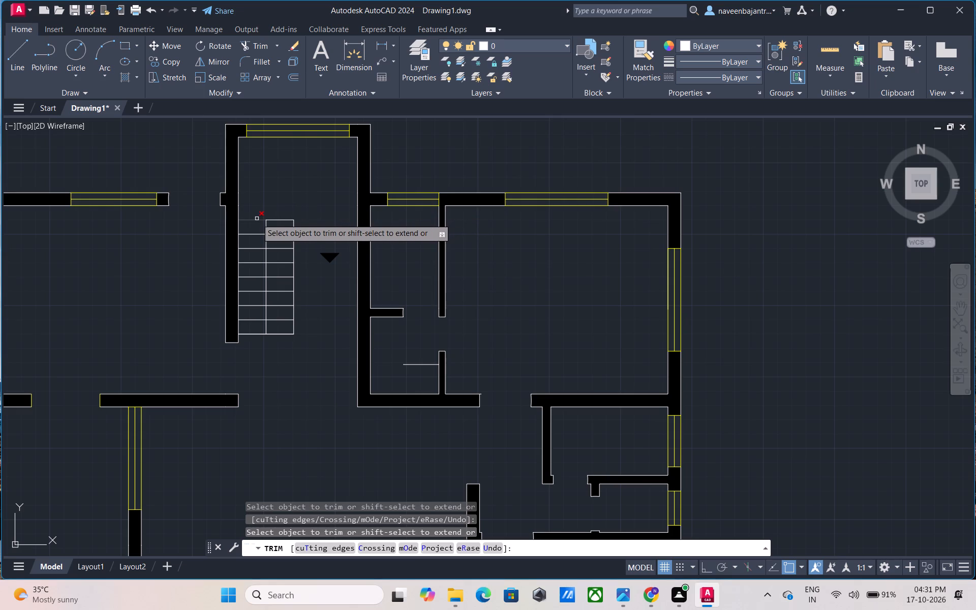
left_click(257, 219)
left_click(266, 228)
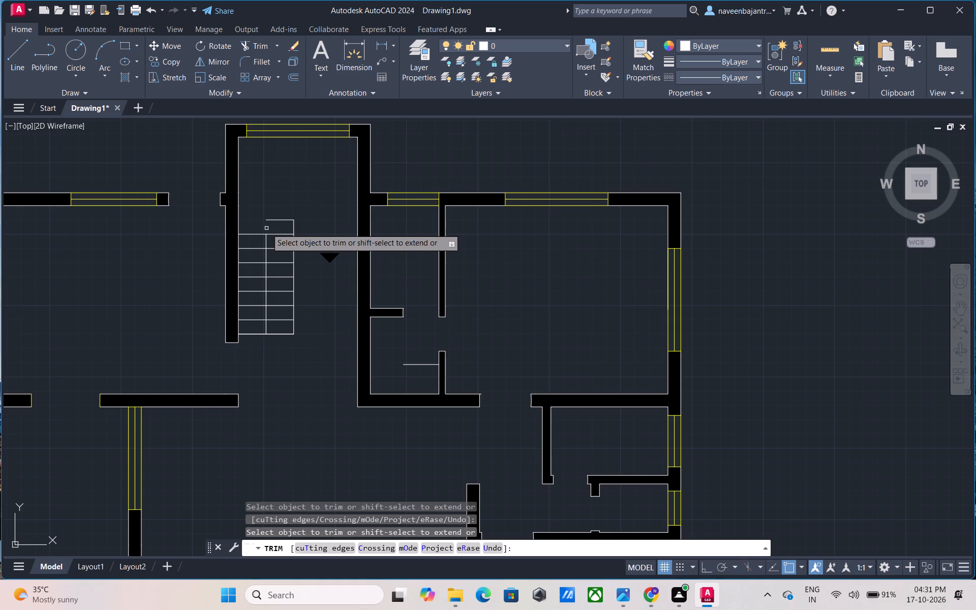
left_click(278, 220)
left_click(293, 224)
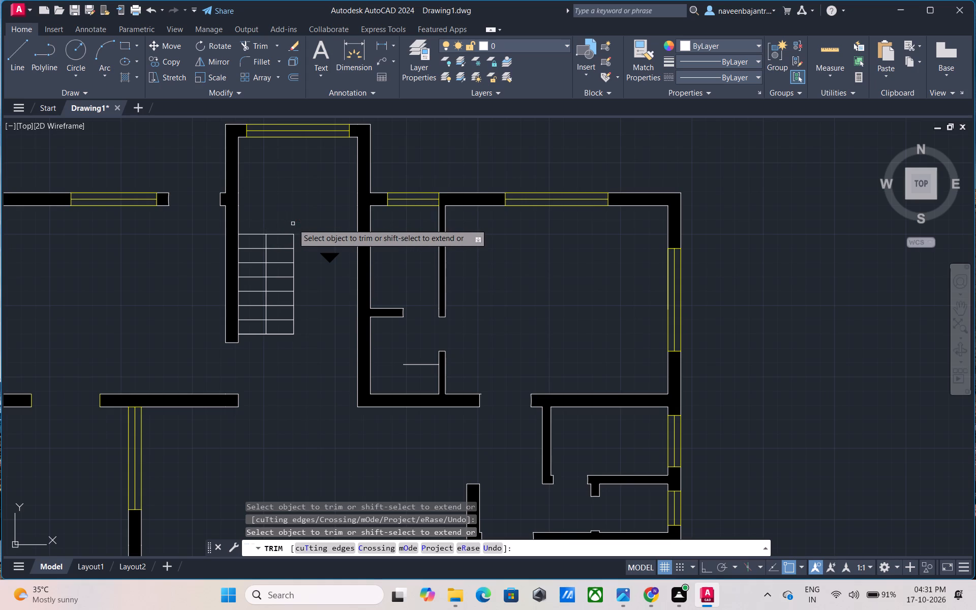
left_click(252, 234)
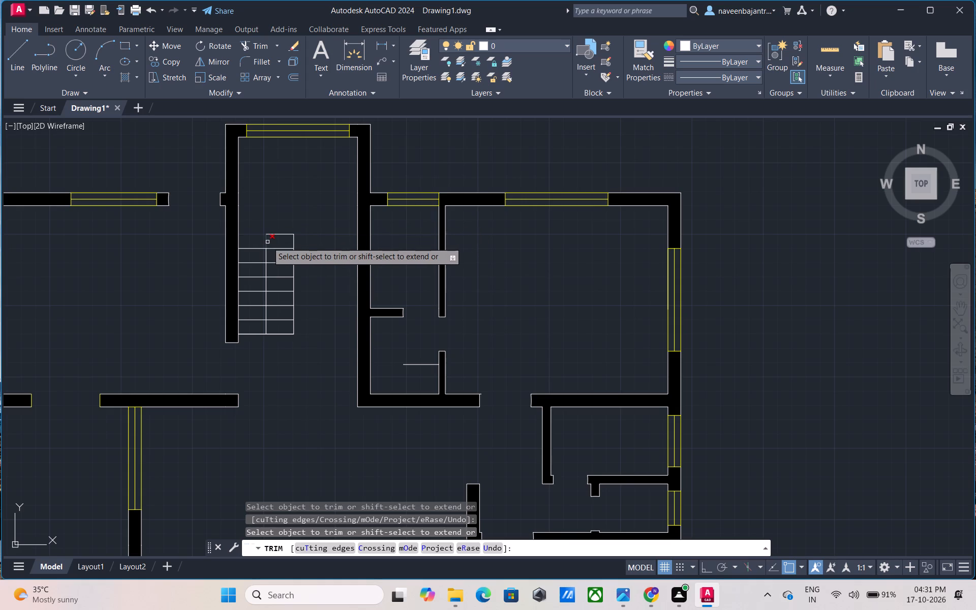
left_click(267, 242)
left_click(282, 233)
left_click(293, 235)
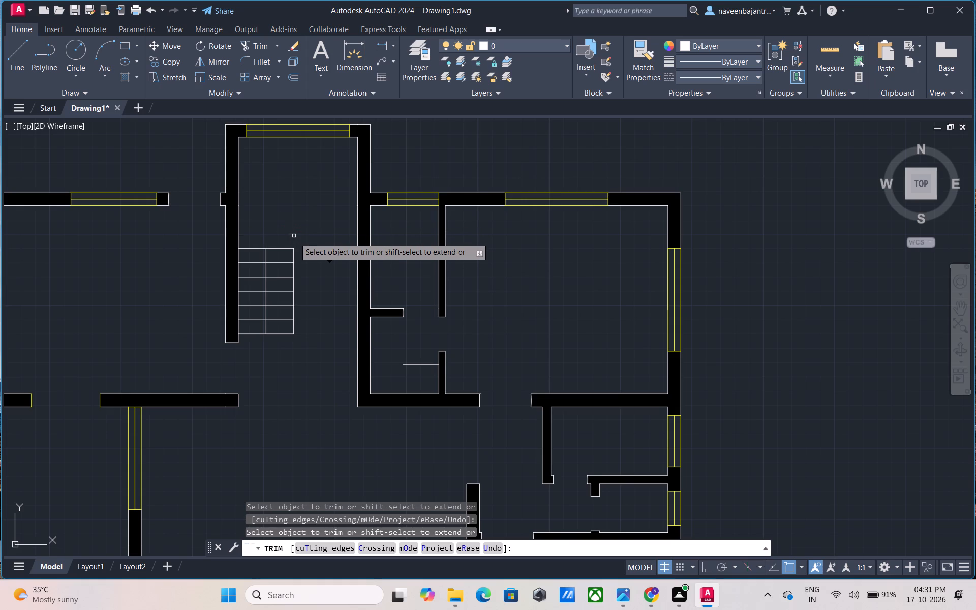
Trim the four northernmost remaining treads of the west stair flight, along with their centre and east side segments.
middle_click_drag(316, 248, 328, 191)
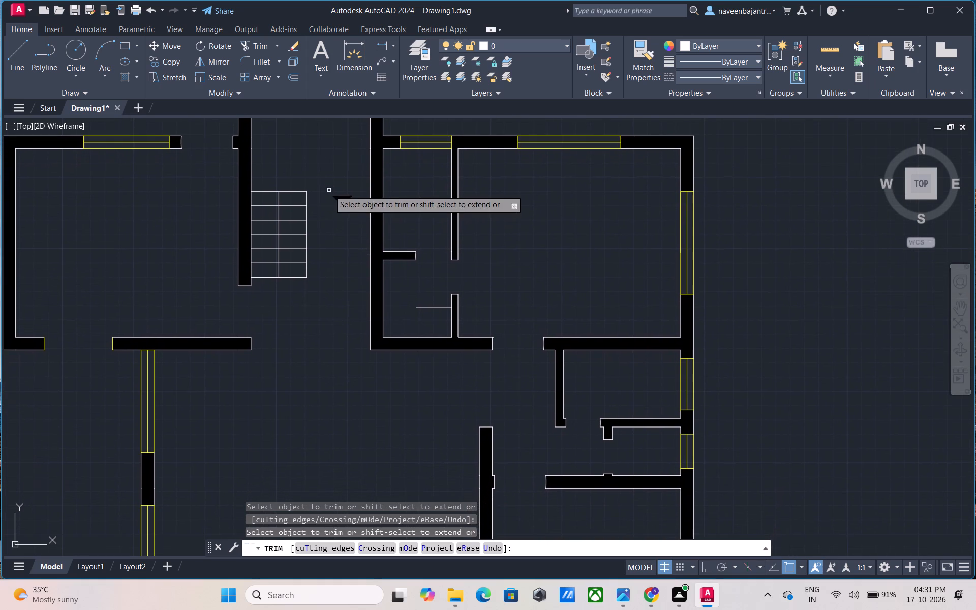
left_click(264, 193)
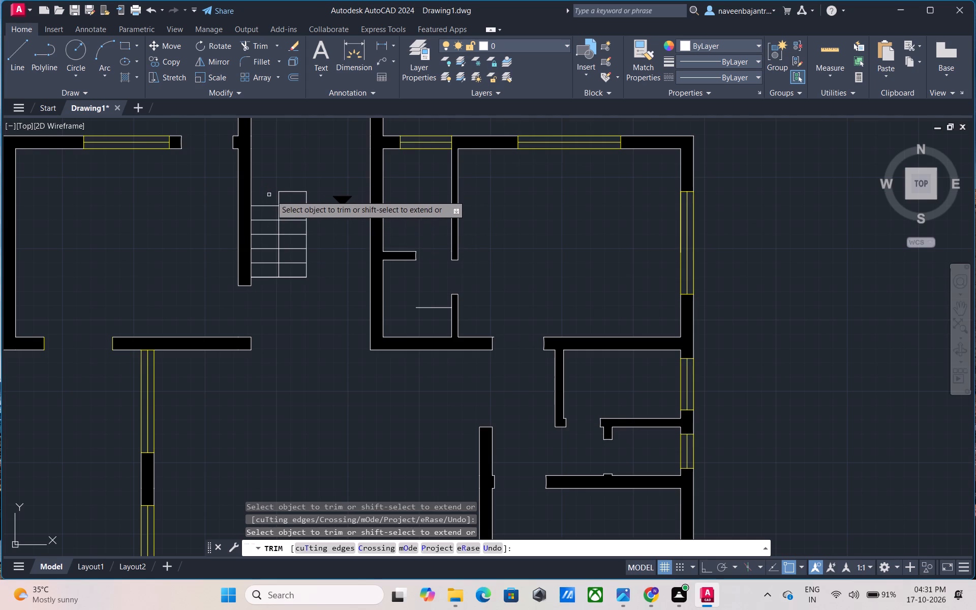
left_click(280, 198)
left_click(299, 206)
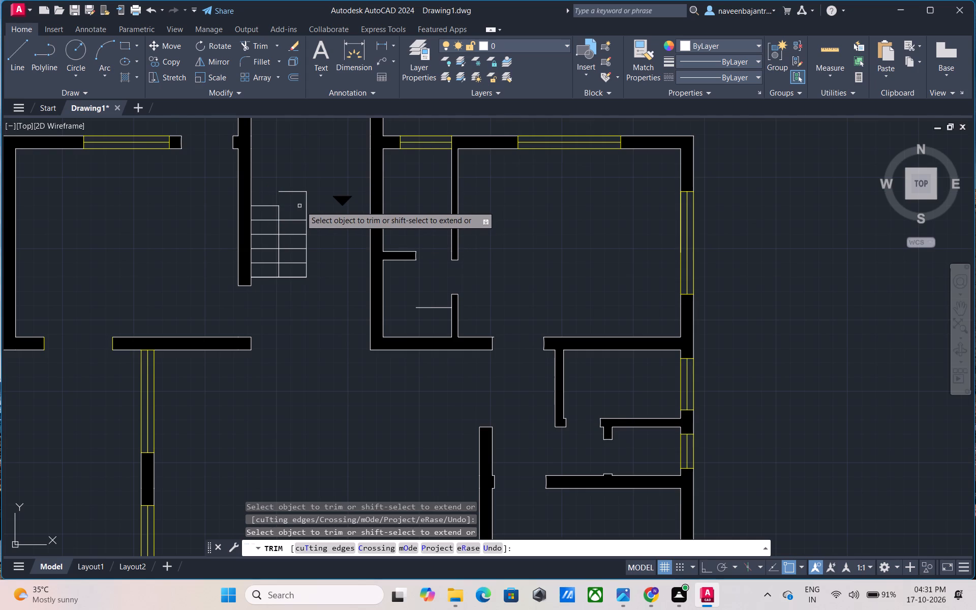
left_click(306, 202)
left_click(296, 191)
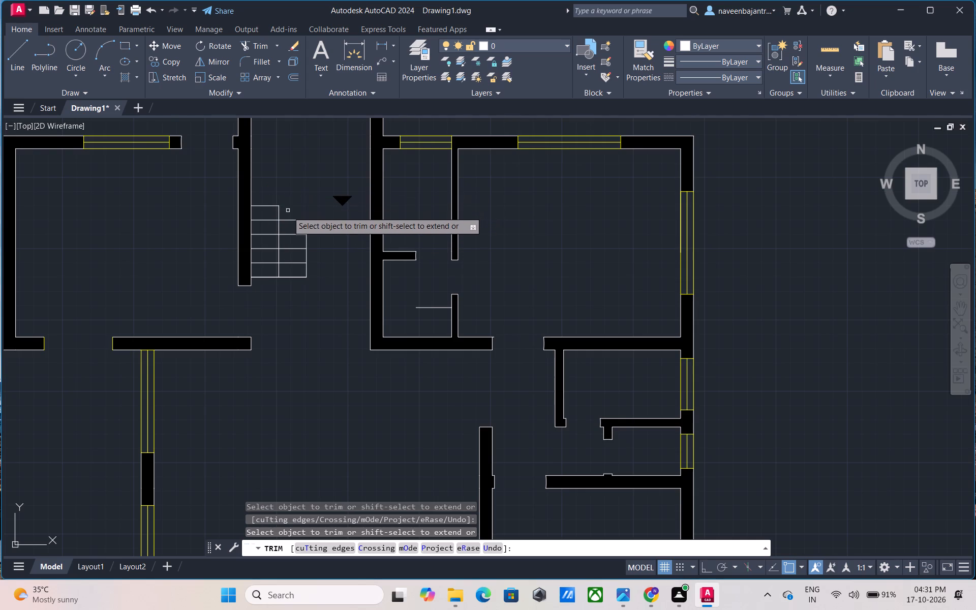
left_click(266, 206)
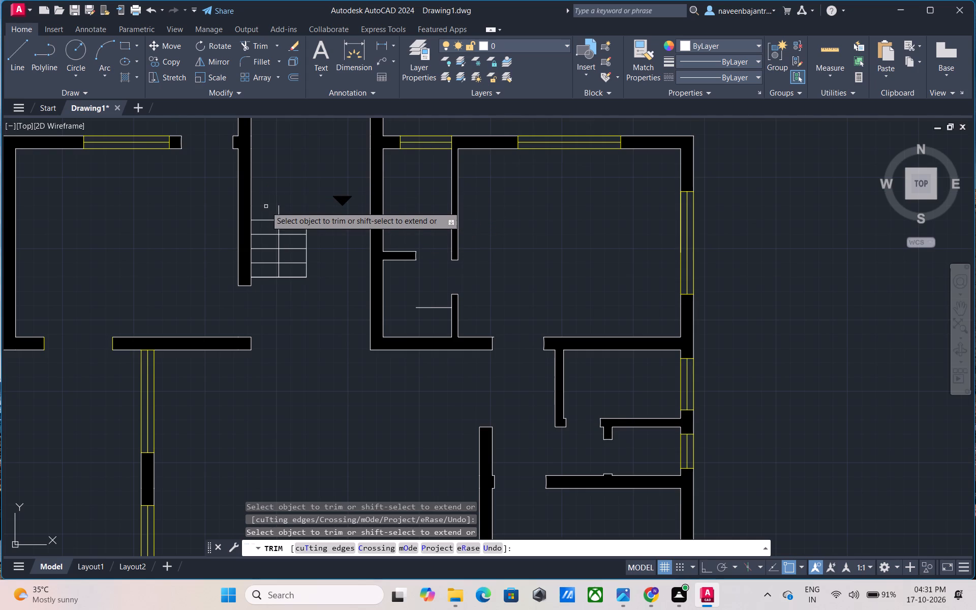
left_click(266, 220)
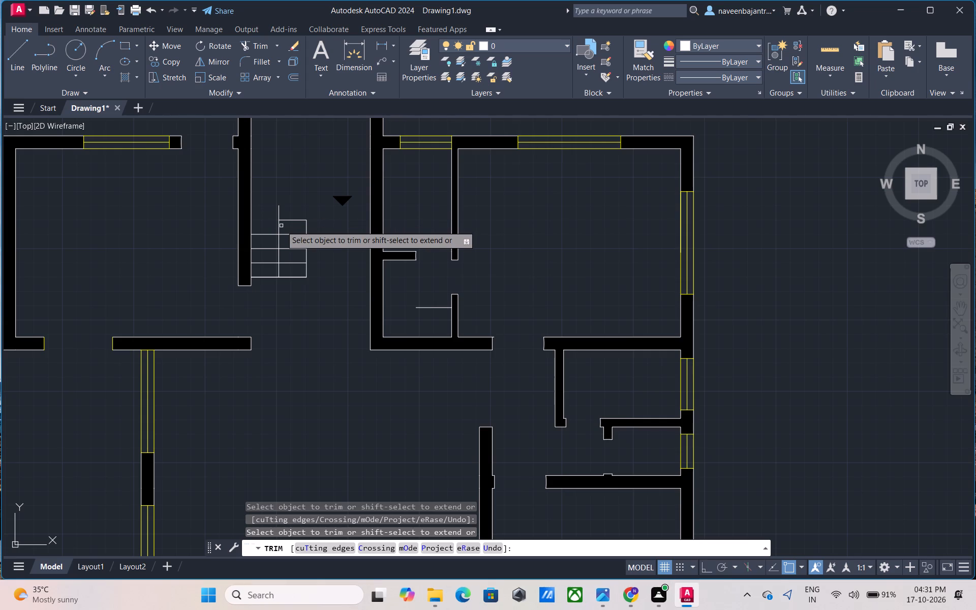
left_click(279, 227)
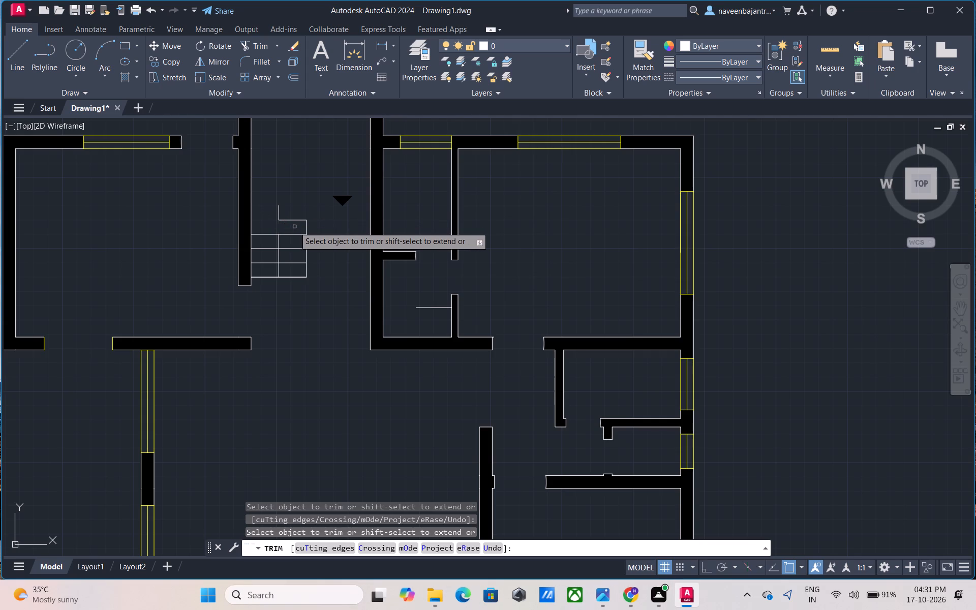
left_click(278, 209)
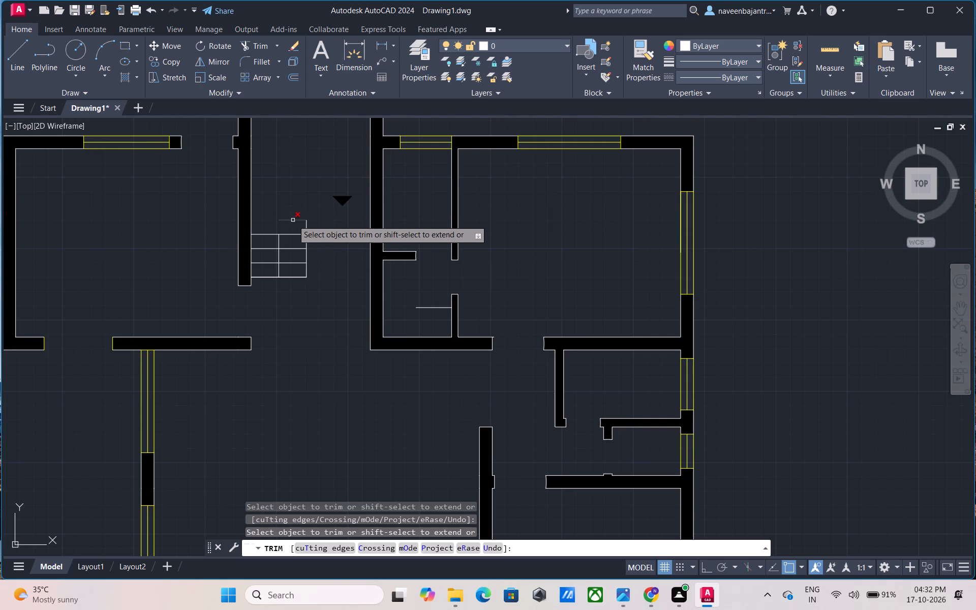
left_click(293, 220)
left_click(297, 234)
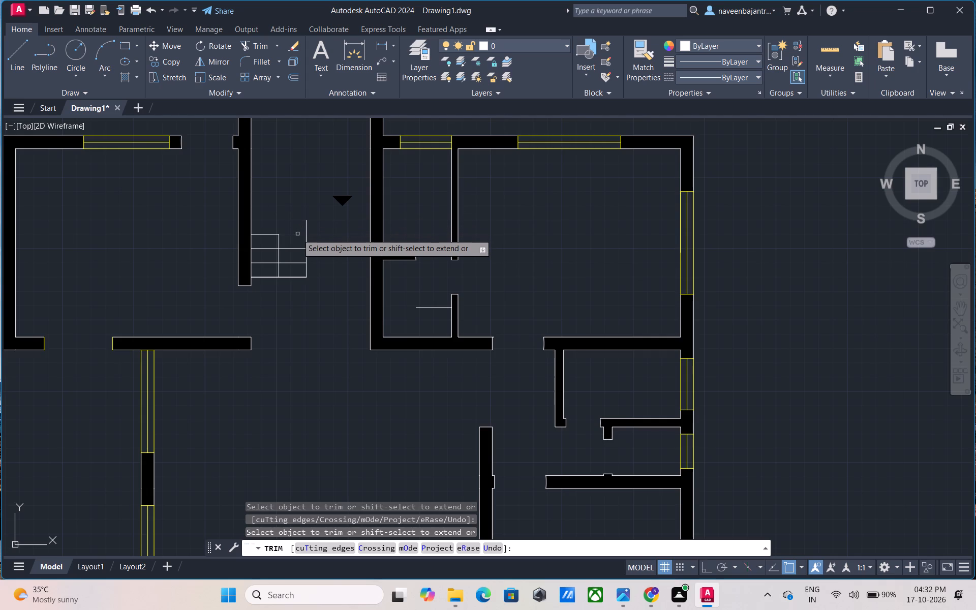
left_click(268, 236)
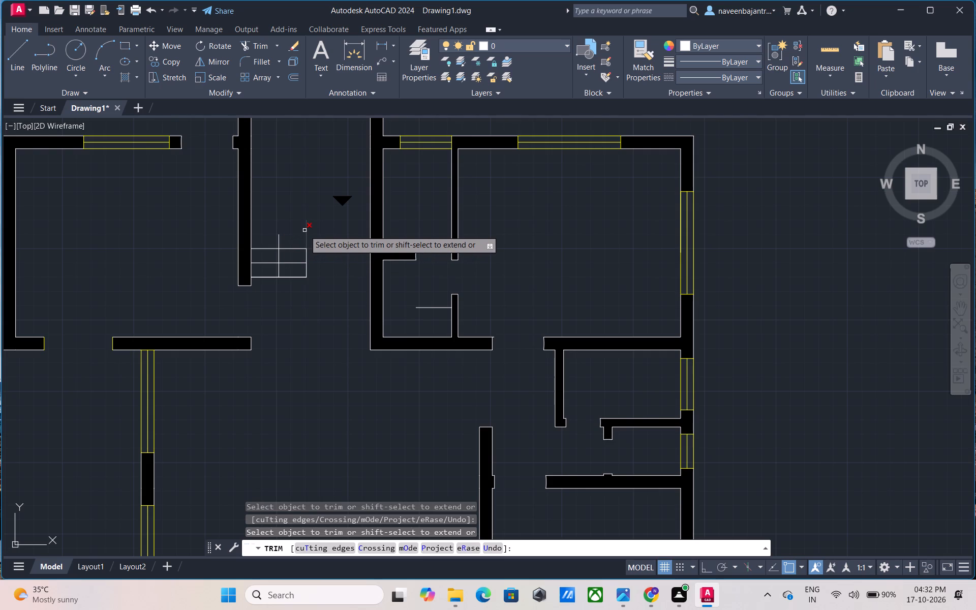
left_click(304, 230)
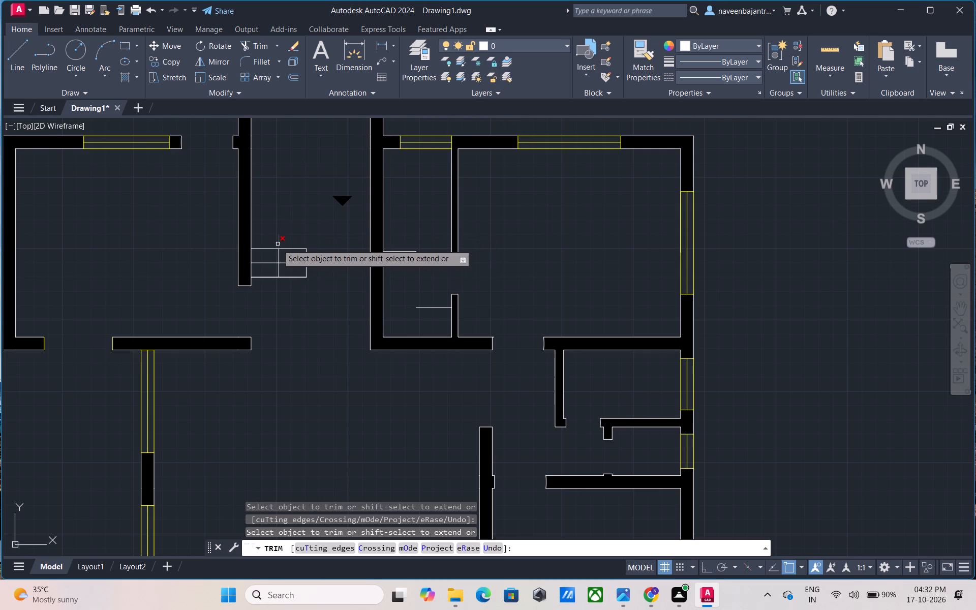
Trim the last three treads of the west stair flight and their remaining centre and east side segments.
left_click(278, 244)
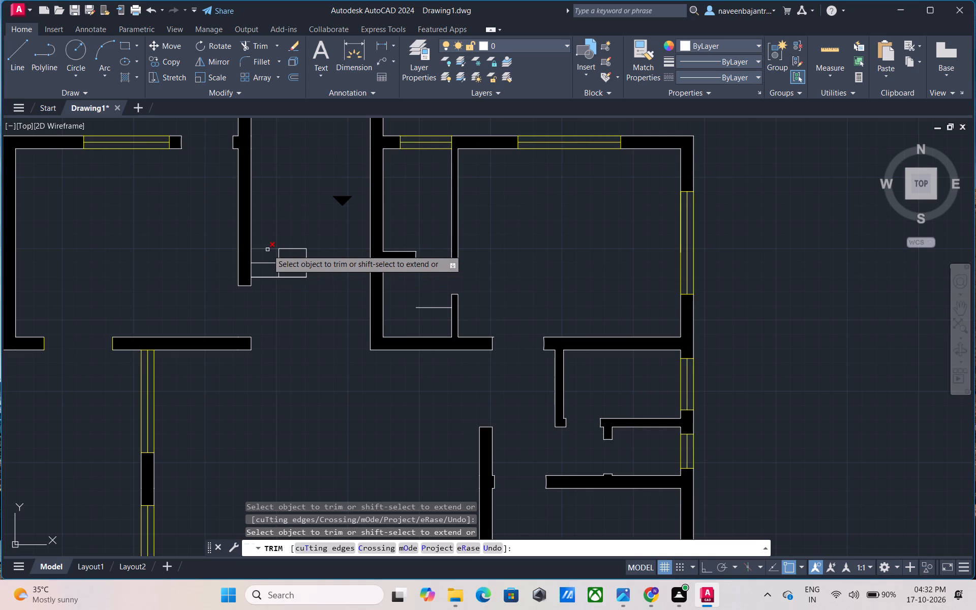
left_click(267, 250)
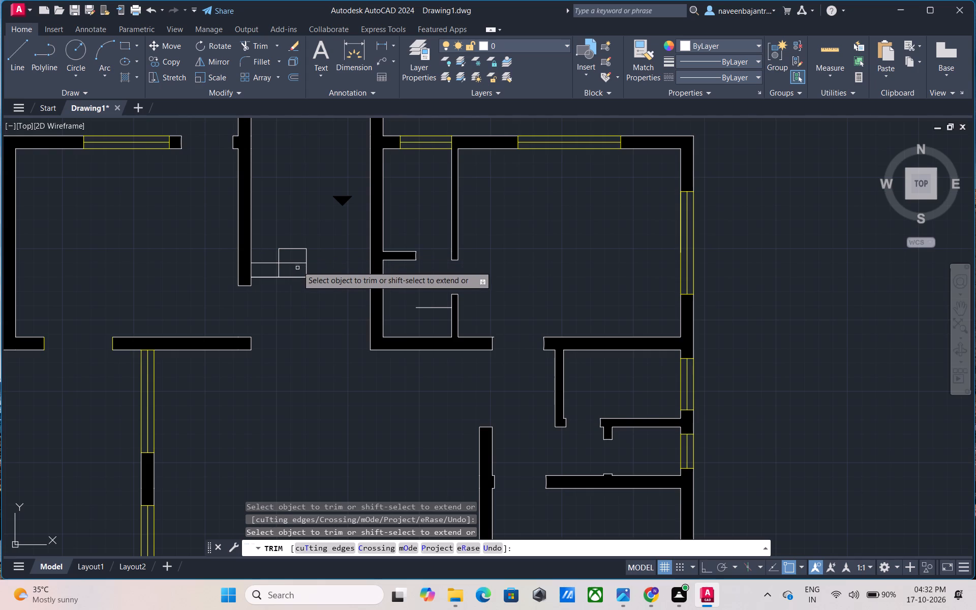
left_click(297, 264)
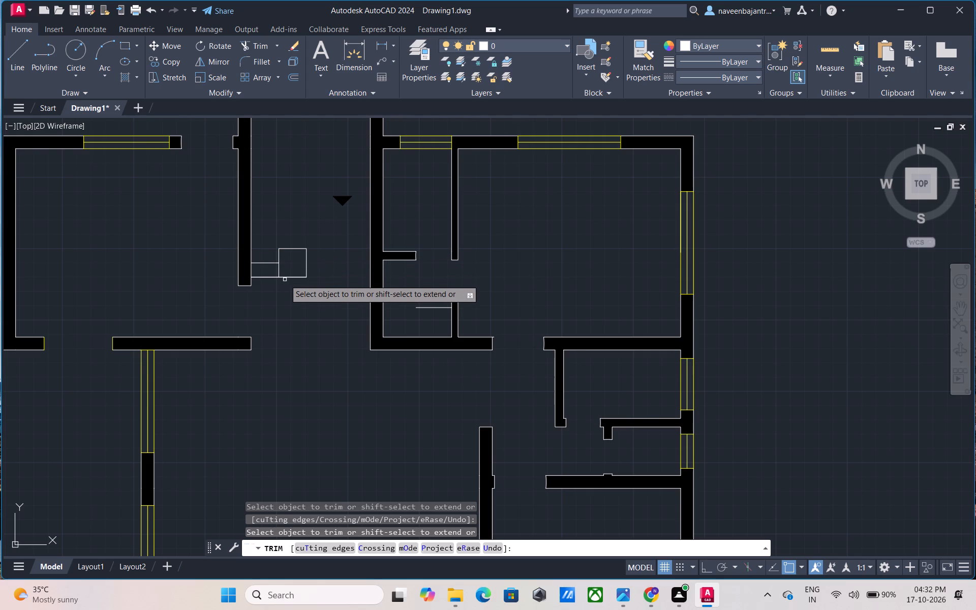
left_click(291, 276)
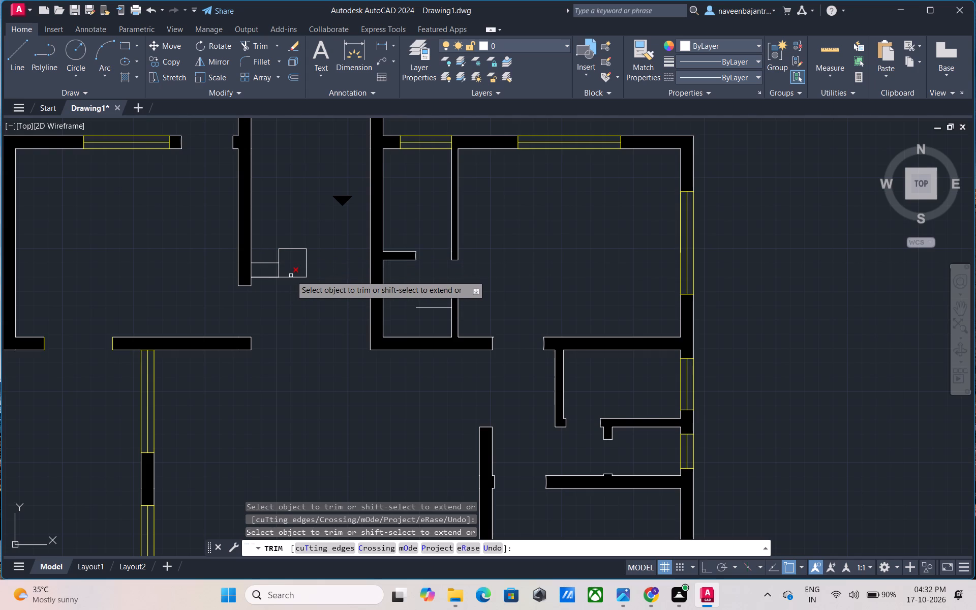
left_click(291, 277)
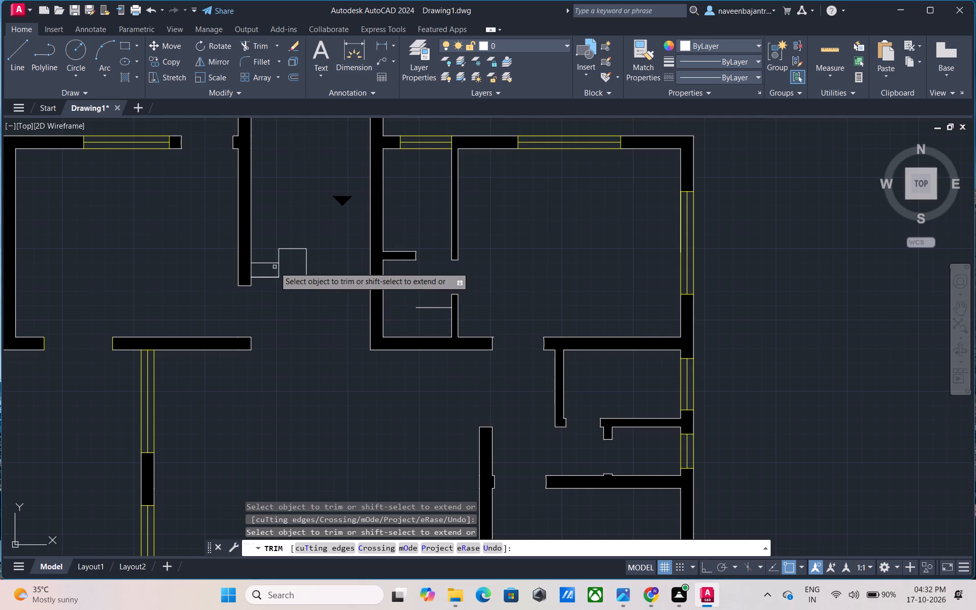
left_click(278, 269)
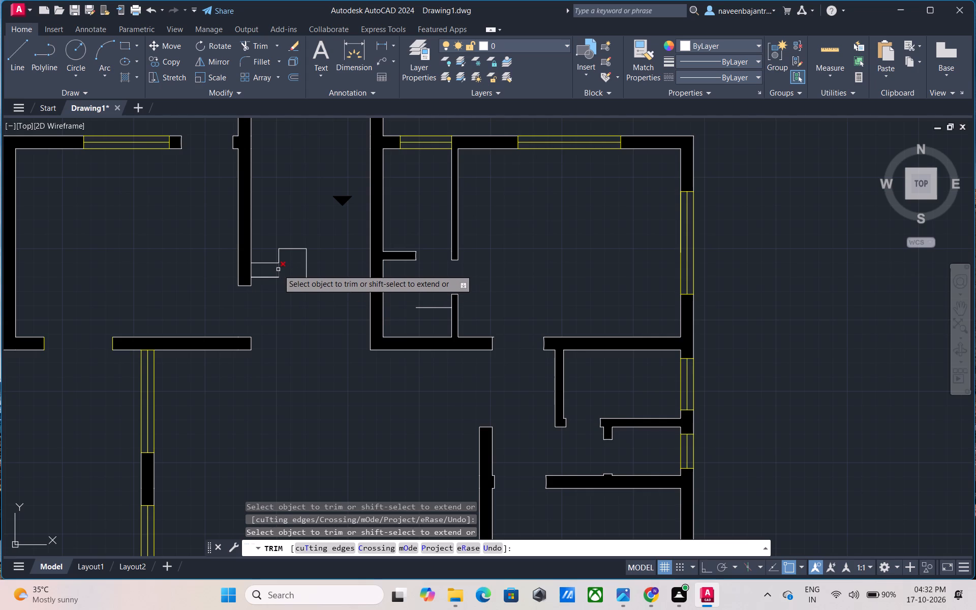
left_click(304, 264)
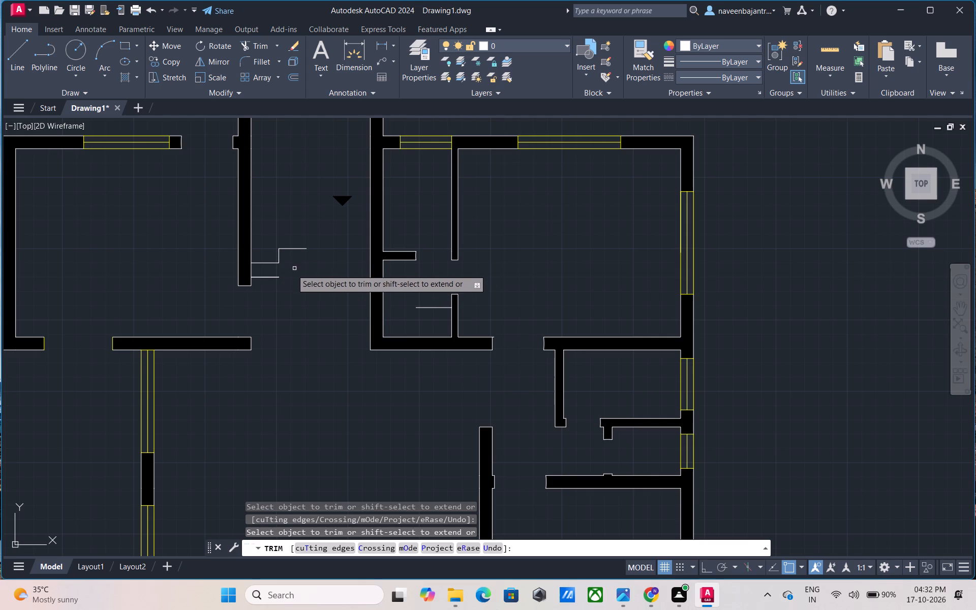
left_click(275, 278)
left_click(275, 278)
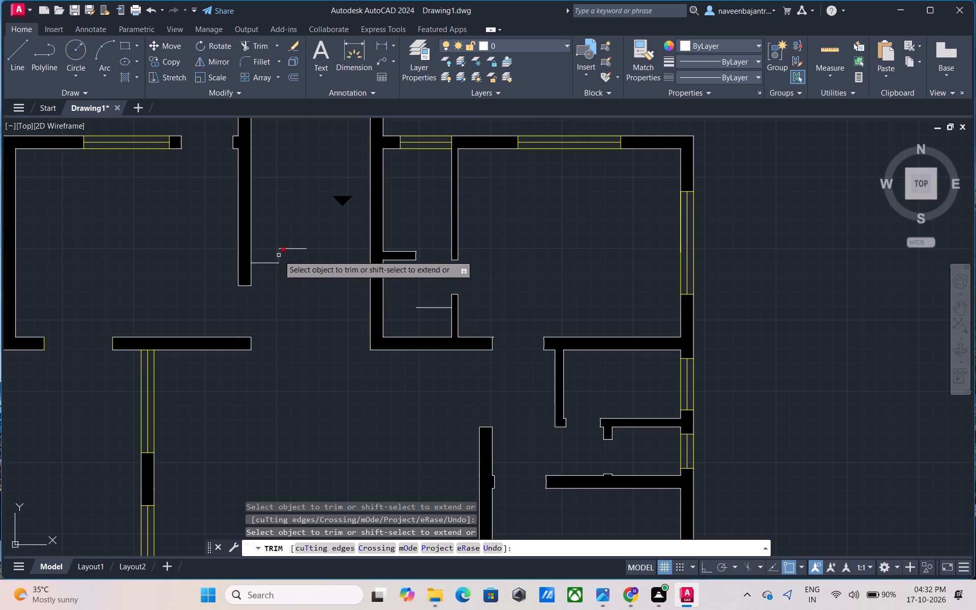
left_click(279, 255)
left_click(282, 250)
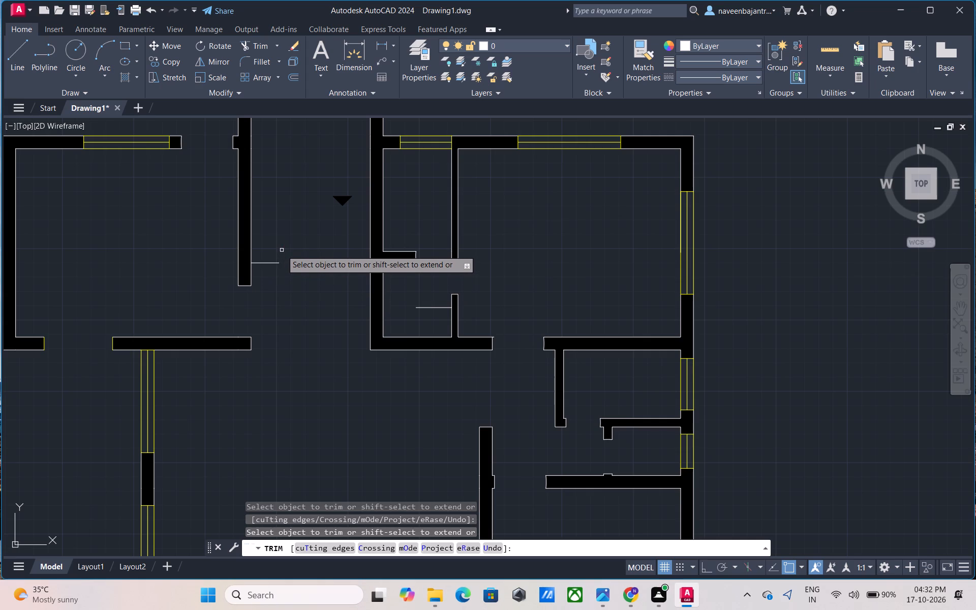
left_click(272, 263)
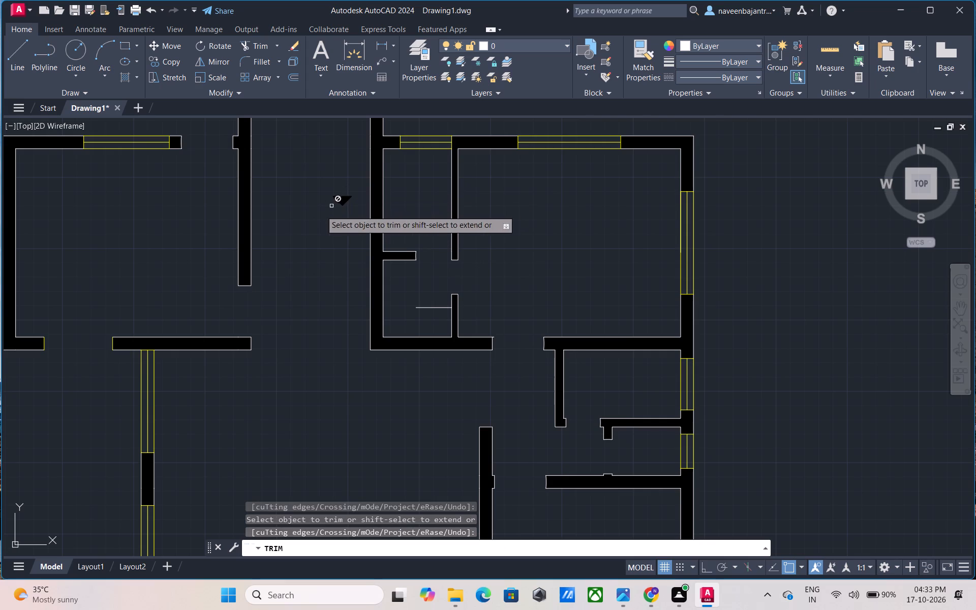
Trim the three yellow window lines spanning the opening in the stairwell's north wall.
scroll(311, 227, "down", 1)
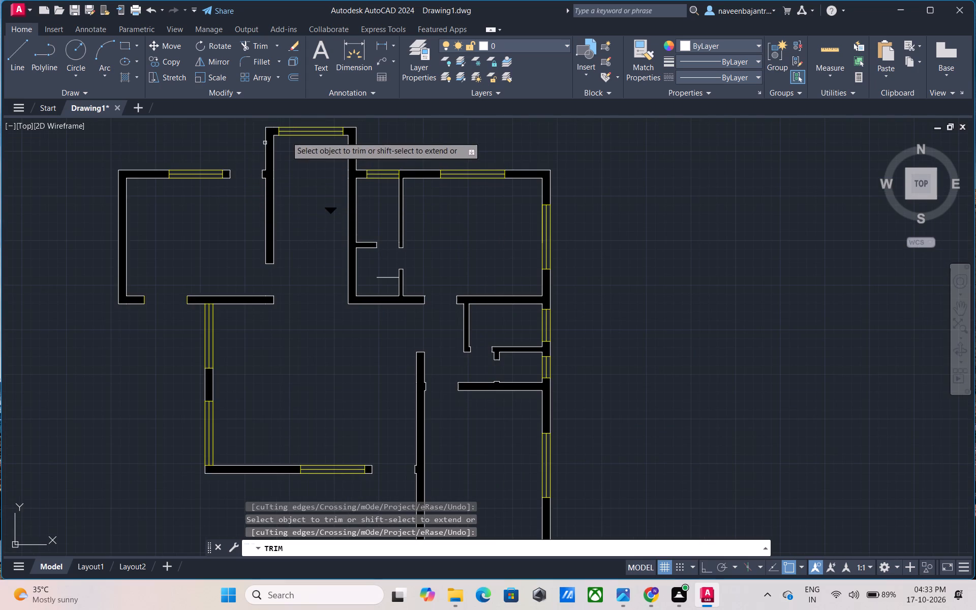
middle_click_drag(289, 142, 265, 259)
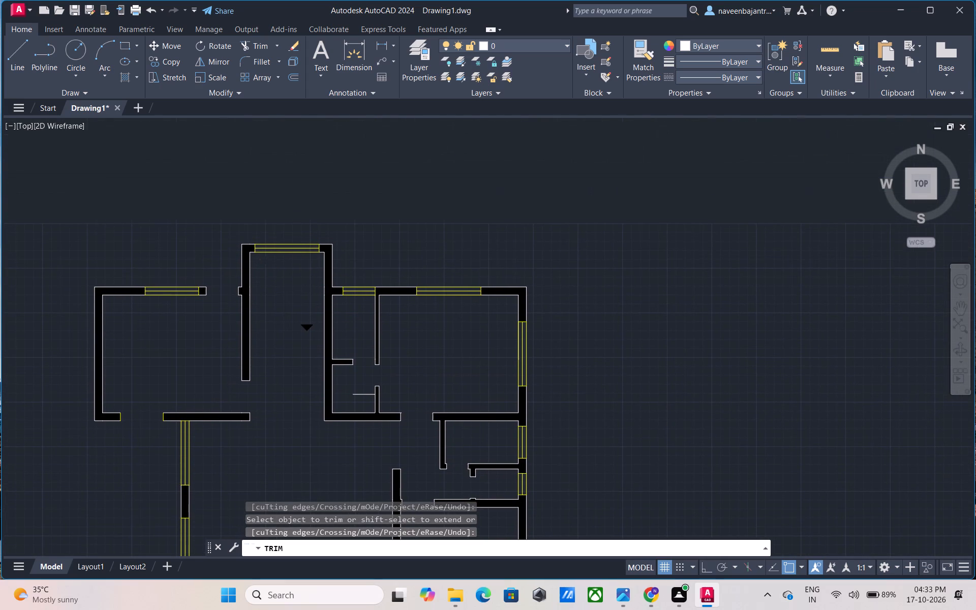
scroll(265, 259, "up", 3)
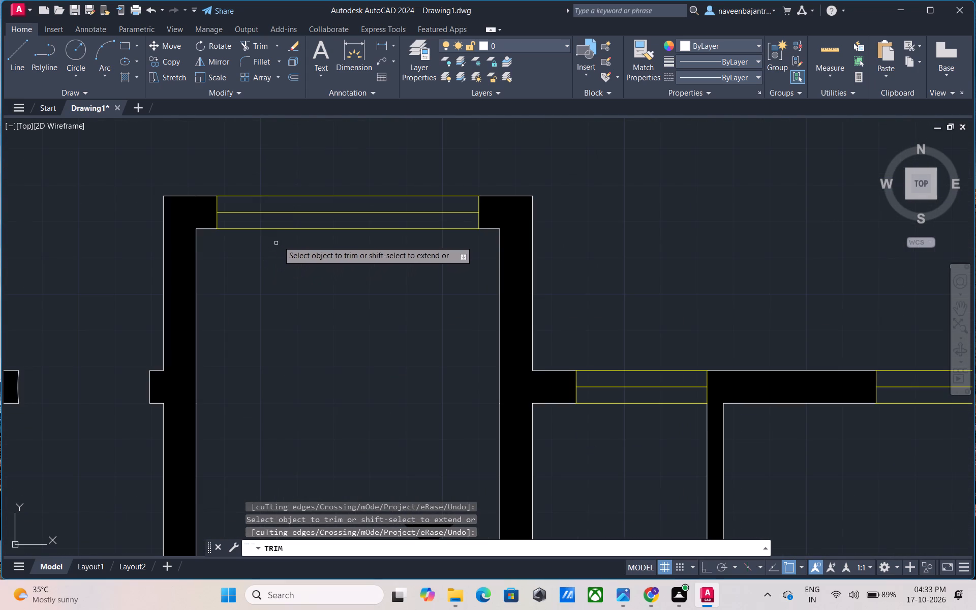
left_click(293, 227)
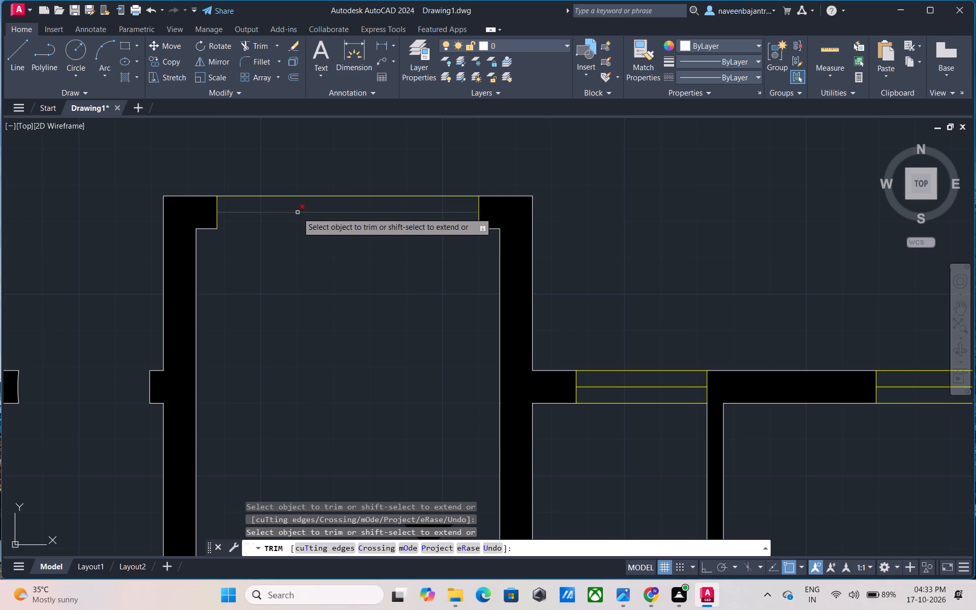
left_click(297, 212)
left_click(305, 196)
Trim the lines of the two windows in the north wall east of the stairwell.
scroll(306, 206, "down", 1)
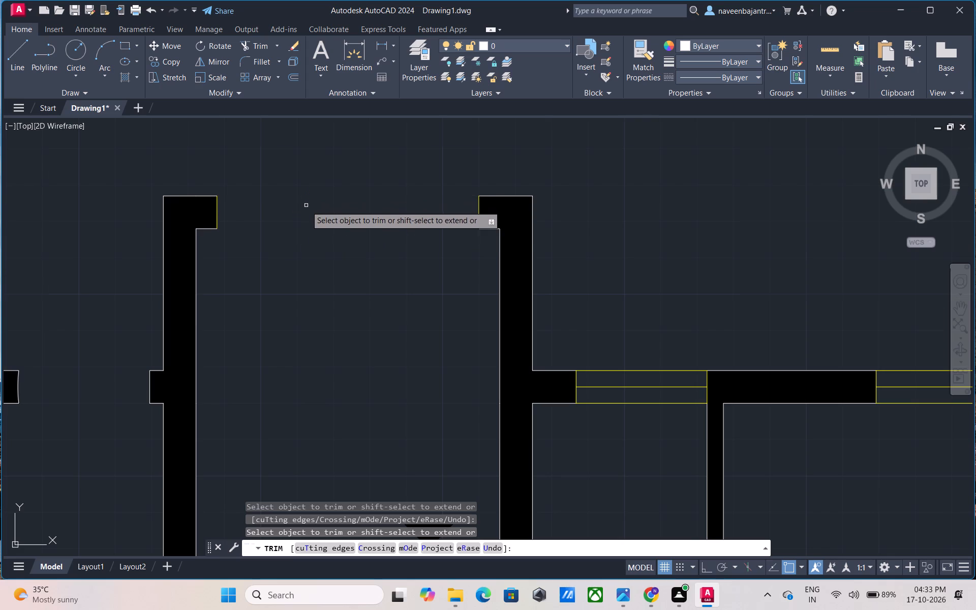
scroll(306, 206, "down", 1)
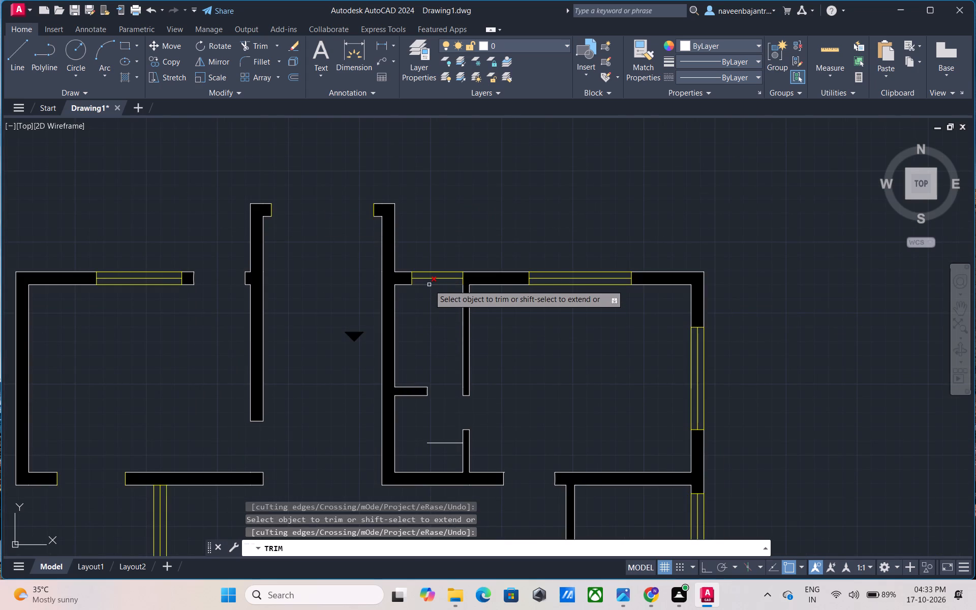
left_click(429, 285)
left_click(429, 279)
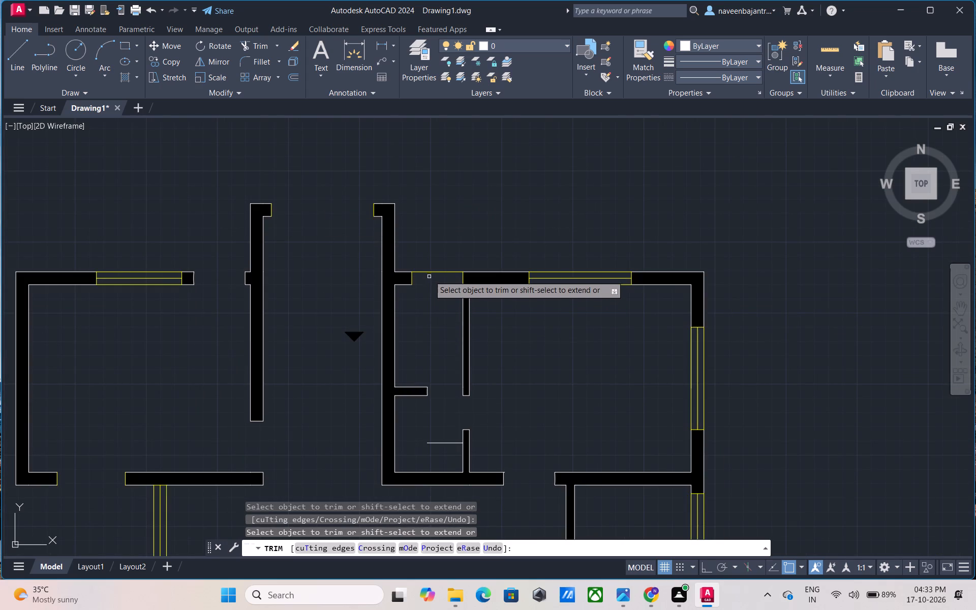
left_click(429, 272)
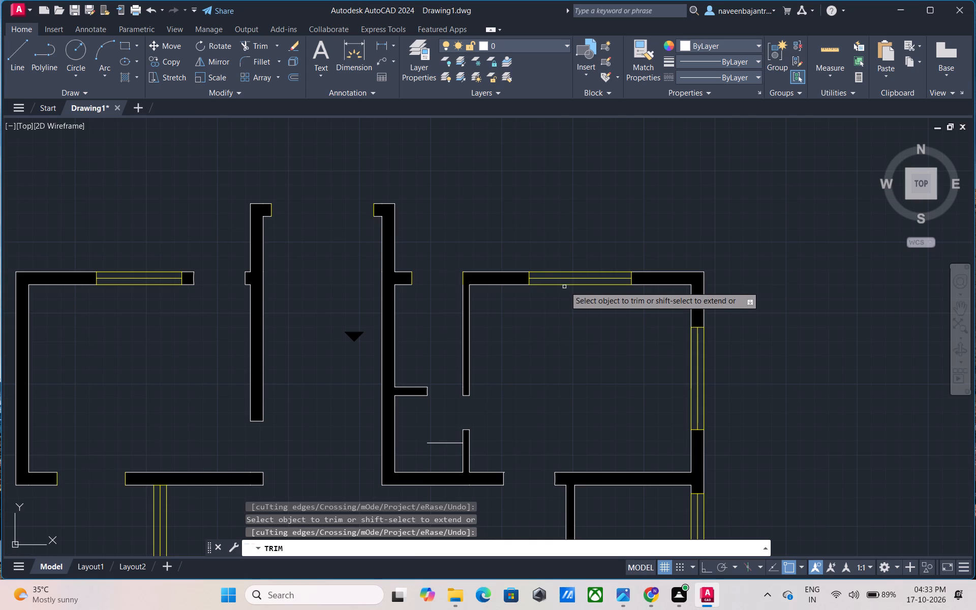
left_click(565, 286)
left_click(565, 280)
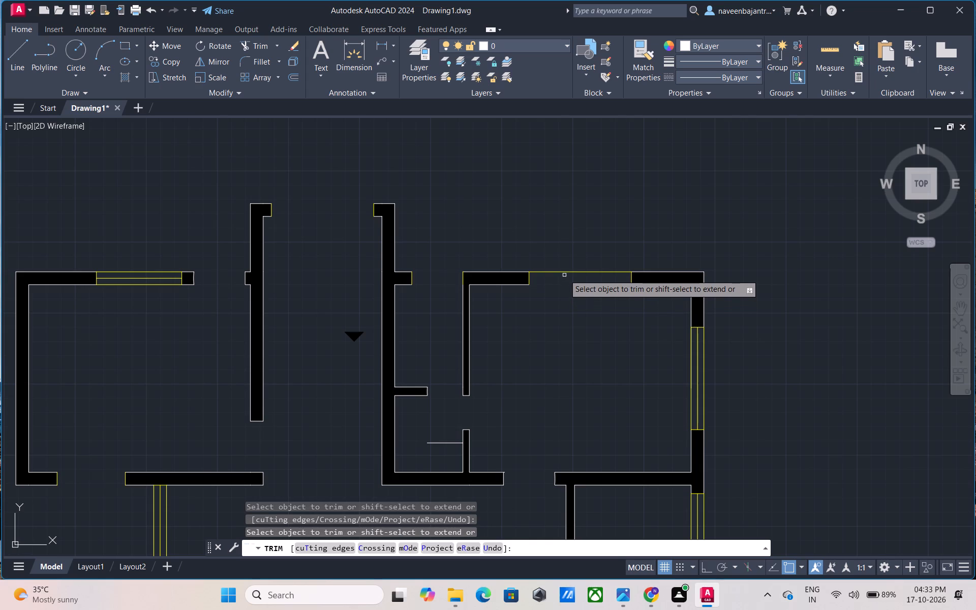
left_click(564, 272)
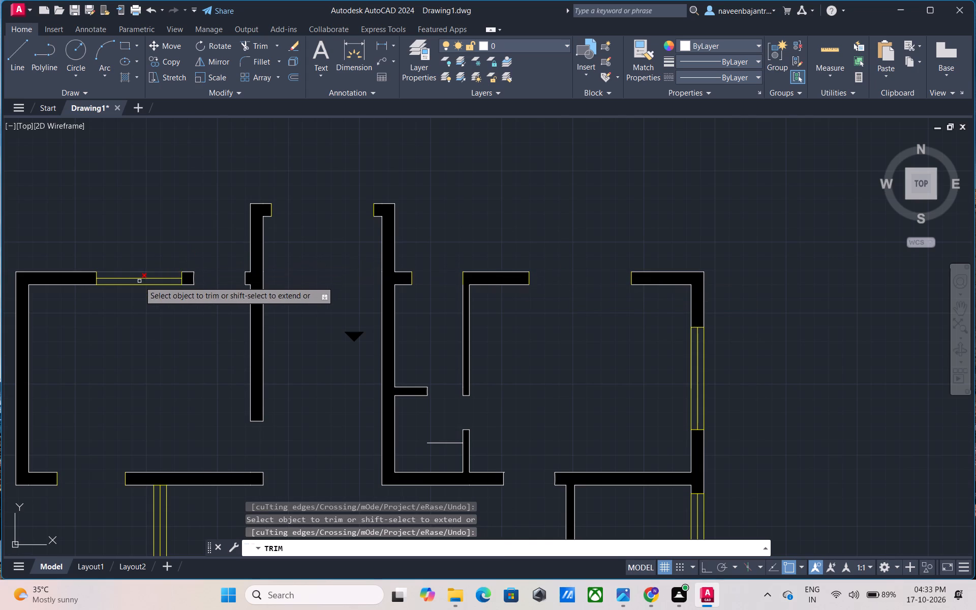
Trim the three window lines in the northwest room's north wall.
left_click(139, 284)
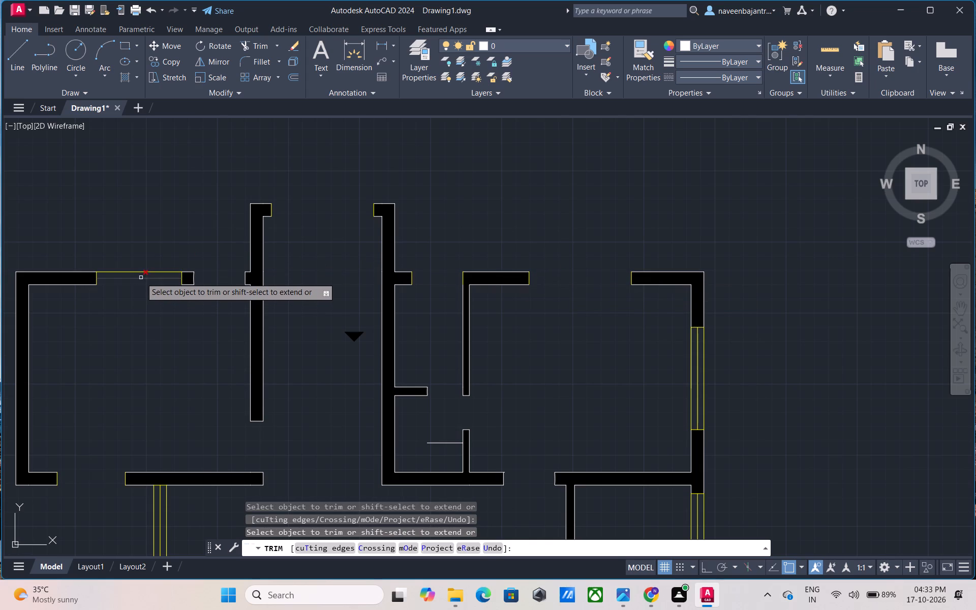
left_click(141, 278)
left_click(143, 271)
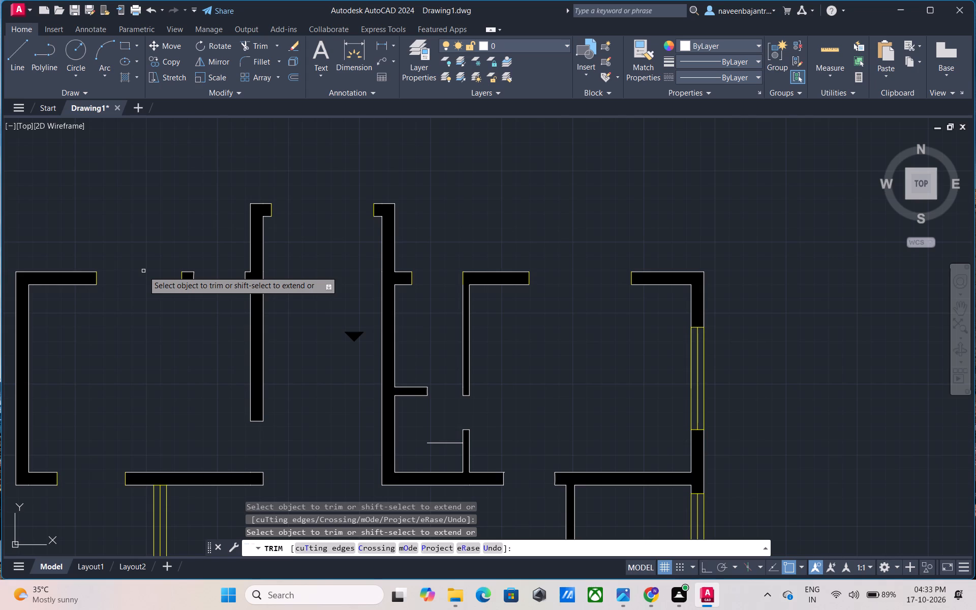
Trim the three yellow window lines in the northeast room's east wall.
scroll(578, 387, "down", 1)
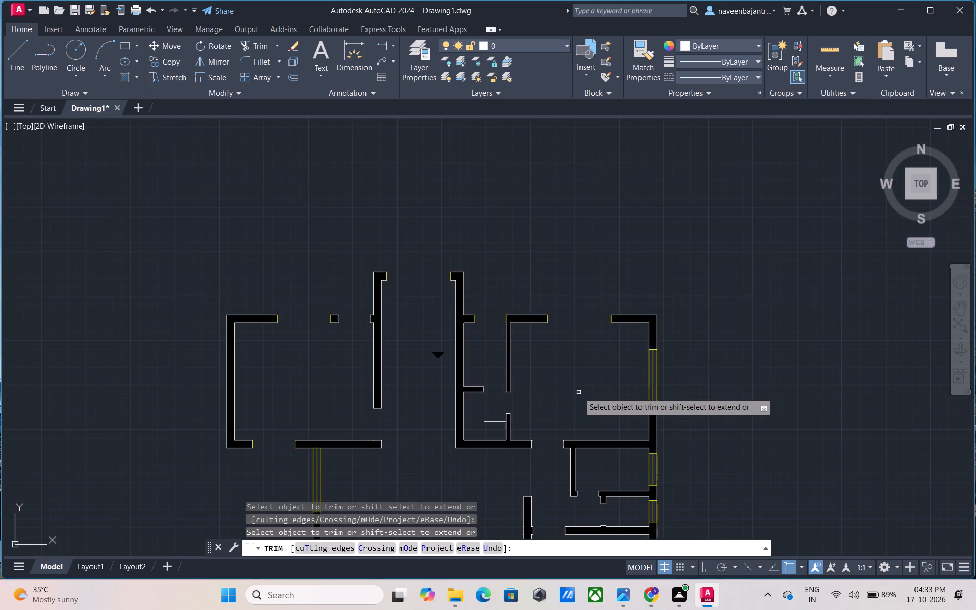
middle_click_drag(578, 392, 437, 240)
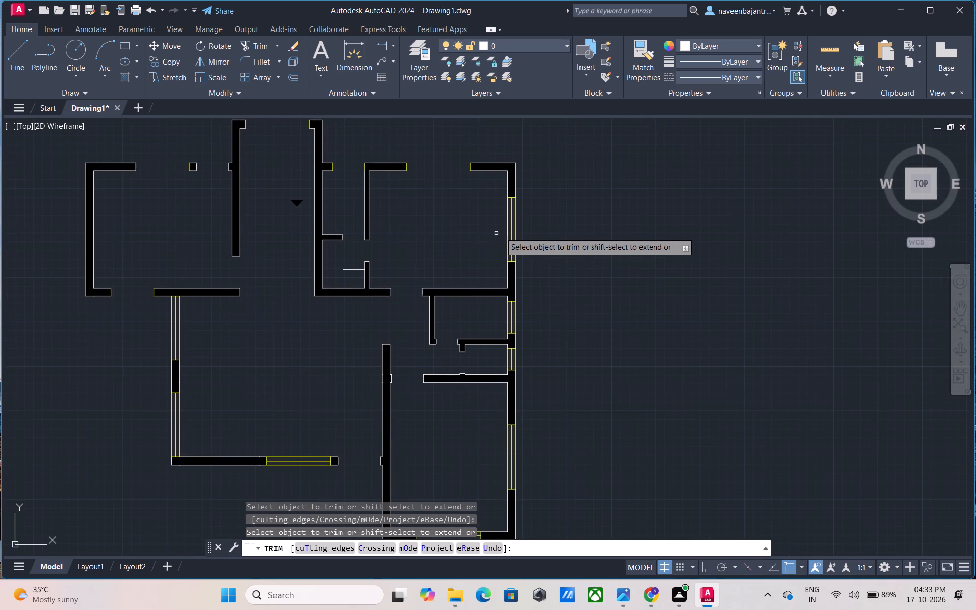
left_click(506, 230)
left_click(506, 227)
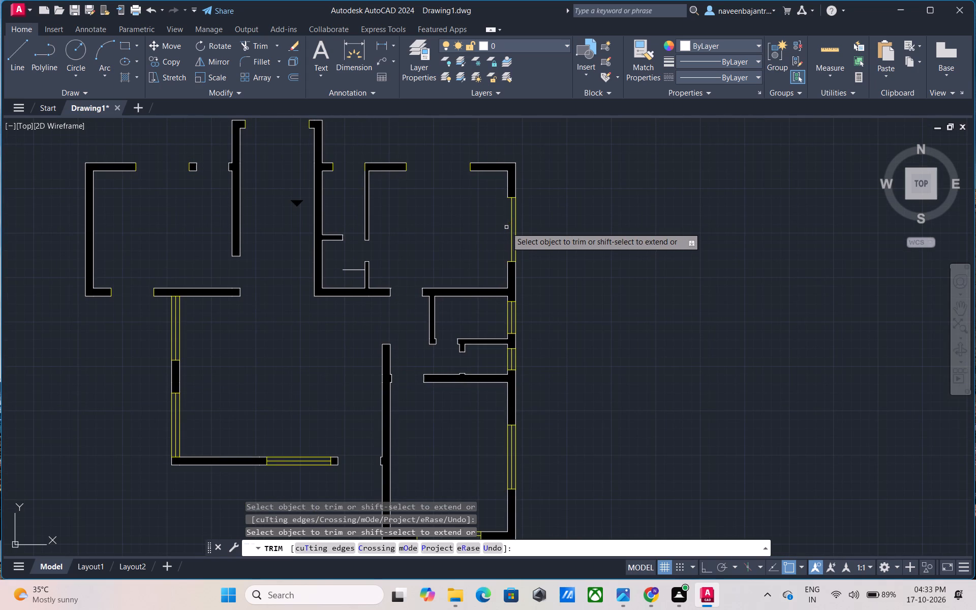
left_click(510, 225)
left_click(517, 225)
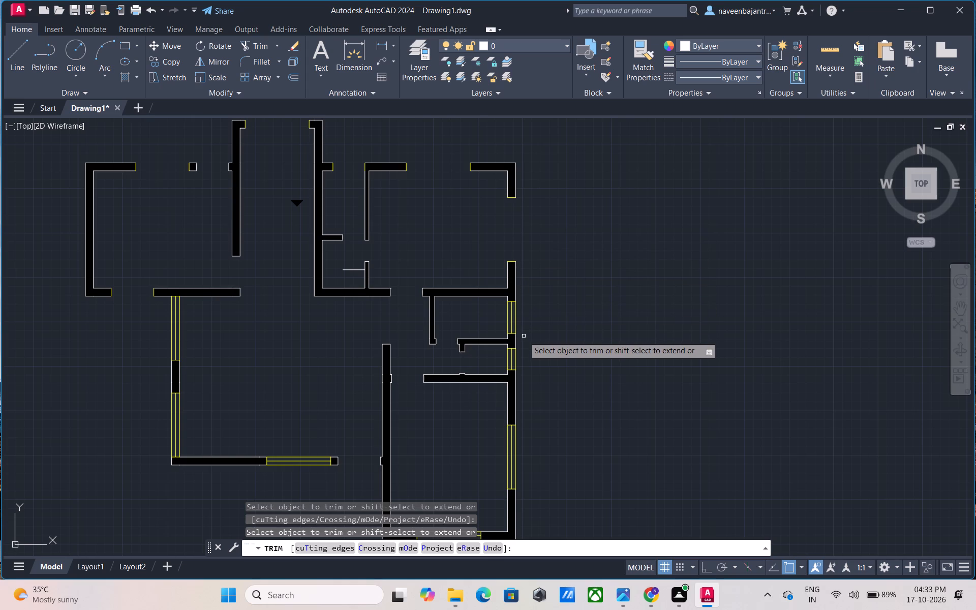
Trim the three lines of the next east-wall window to the south, plus the inner line of the small window below it.
middle_click_drag(524, 336, 524, 318)
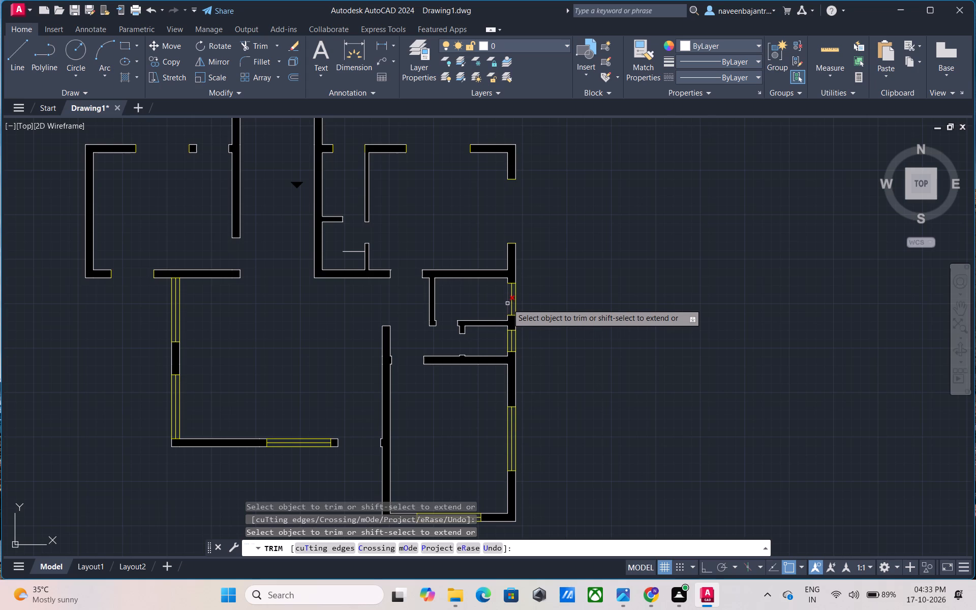
left_click(507, 303)
left_click(512, 301)
left_click(515, 299)
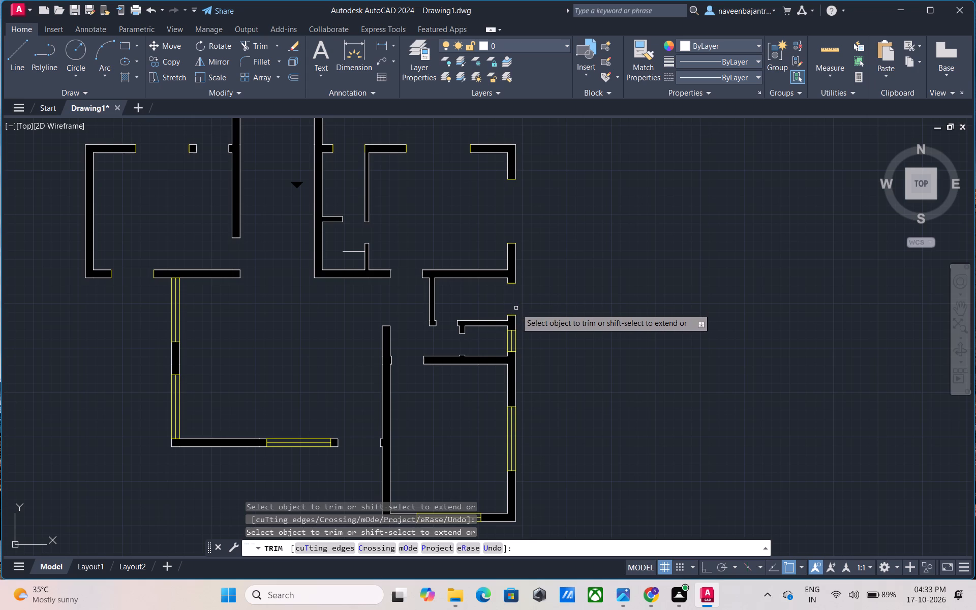
left_click(509, 343)
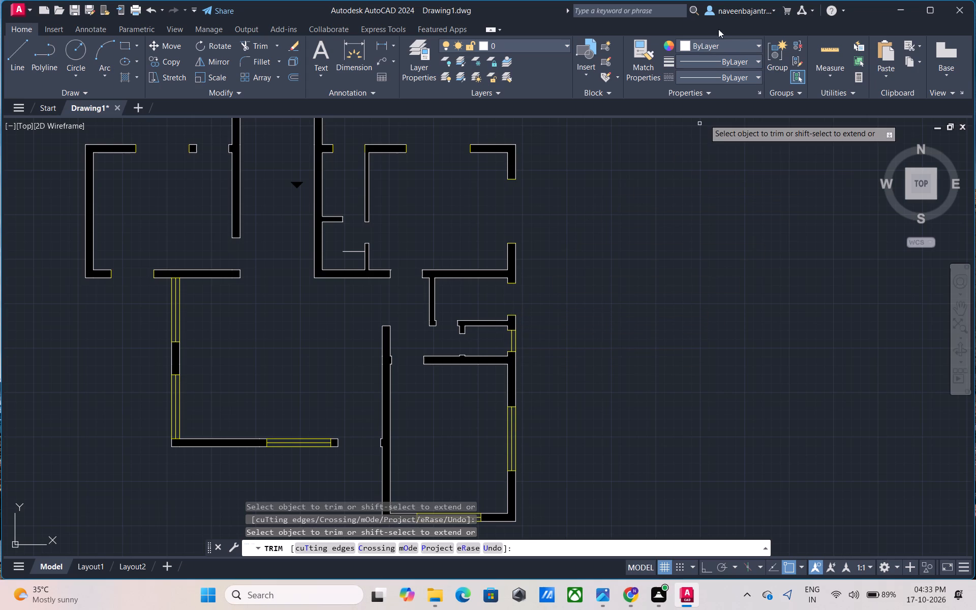
left_click(669, 45)
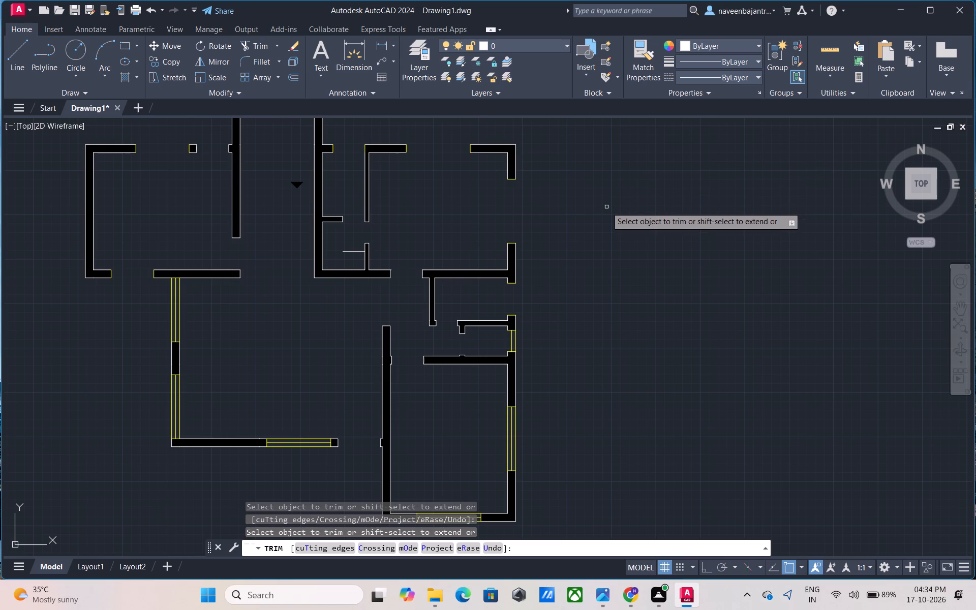
key("Escape")
Browse the DIC COLOR GUIDE(R) color book in the Select Color dialog for a current object color.
left_click(670, 44)
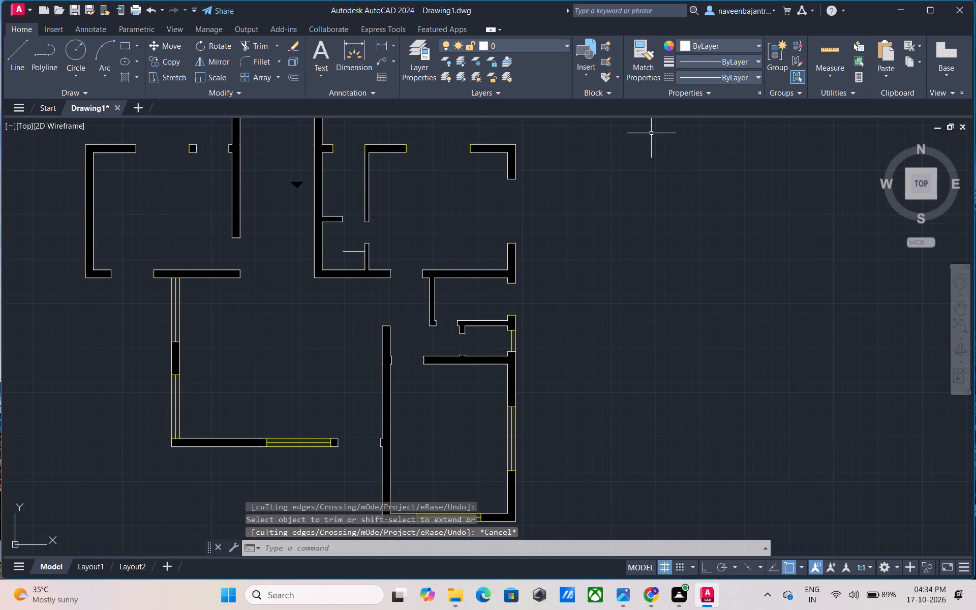
left_click(685, 43)
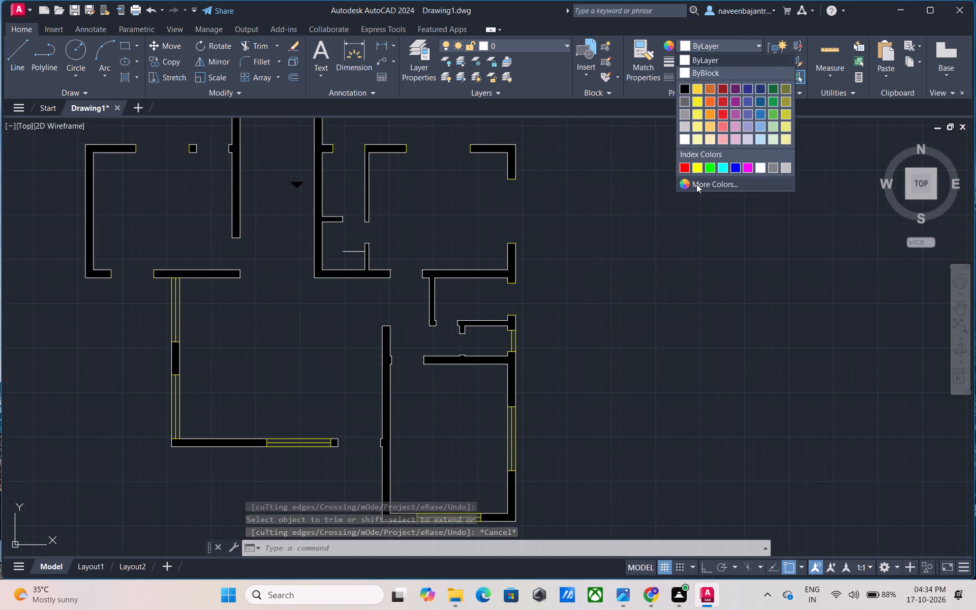
left_click(696, 184)
left_click(524, 199)
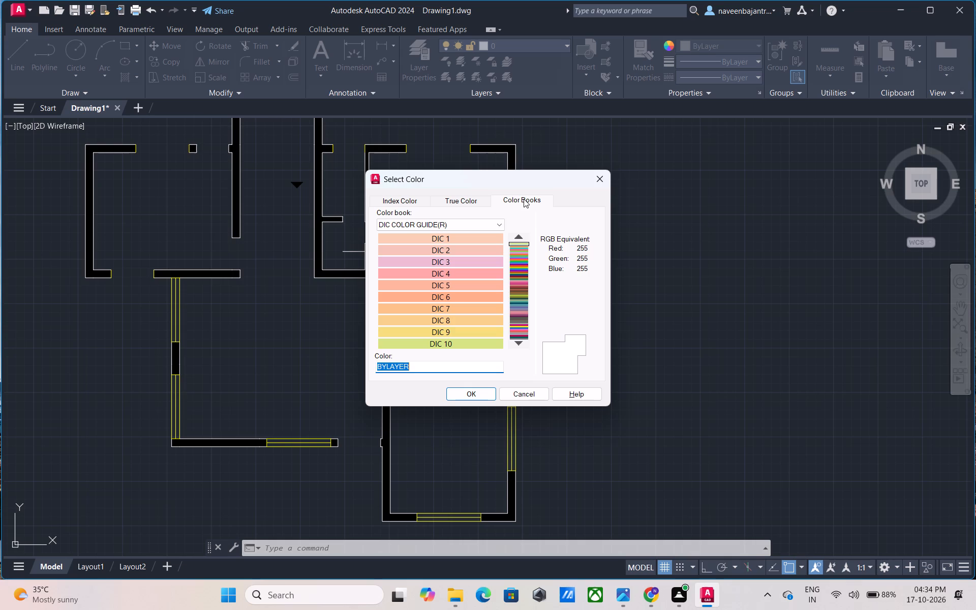
key("Down")
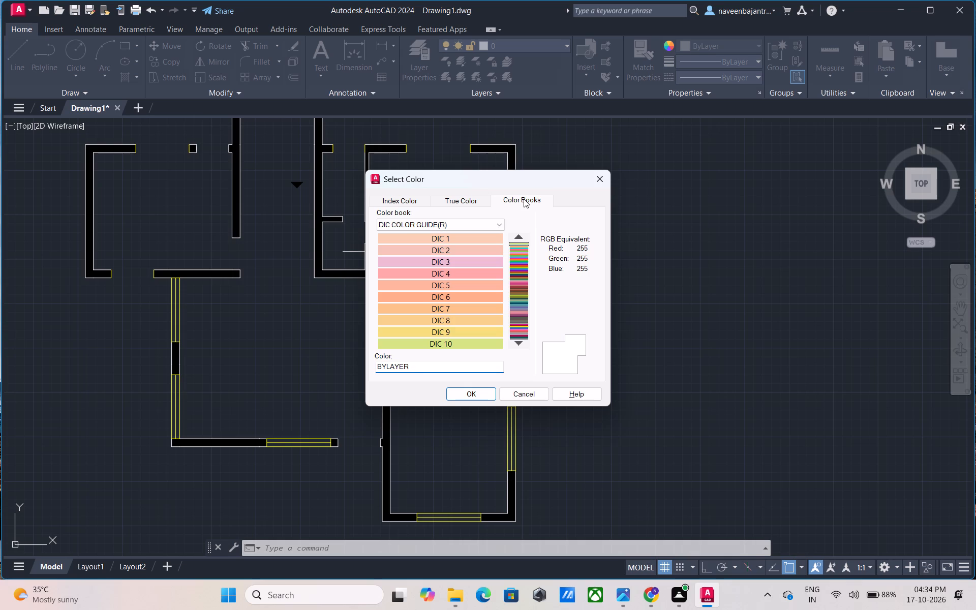
key("Down")
key("Down")
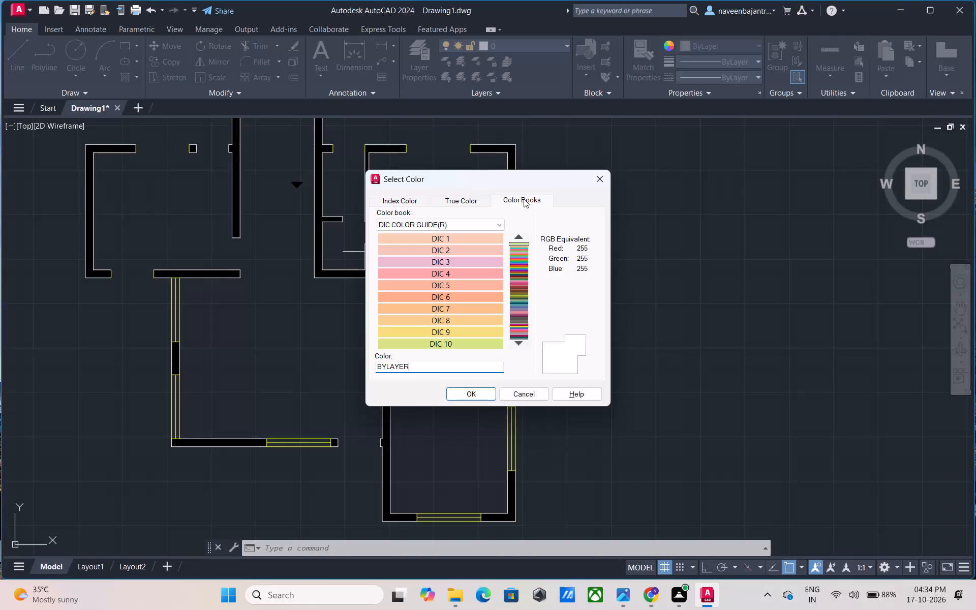
key("Down")
key("Down")
key("Down")
key("Down")
key("Down")
left_click(523, 340)
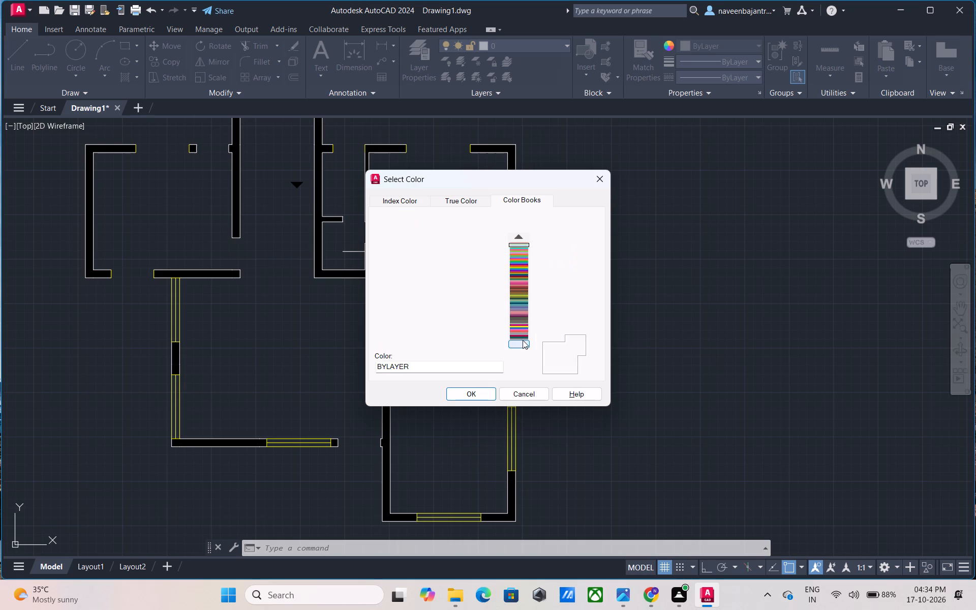
key("Down")
key("Down")
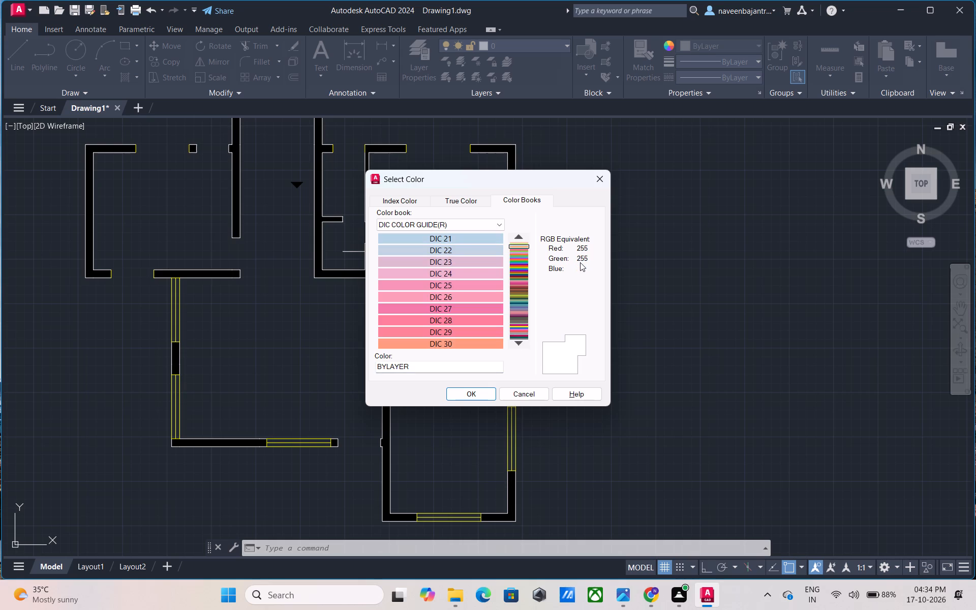
key("Down")
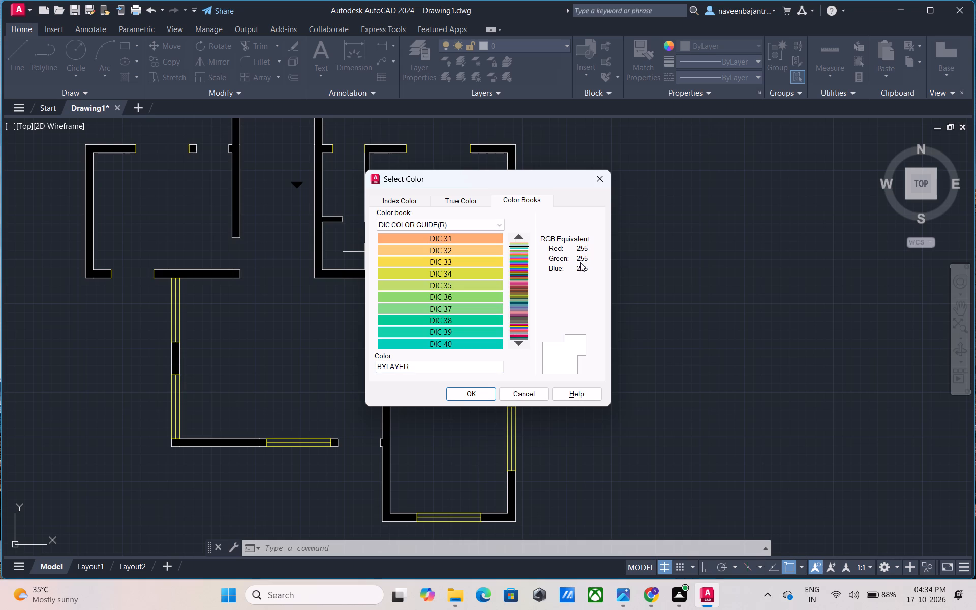
key("Down")
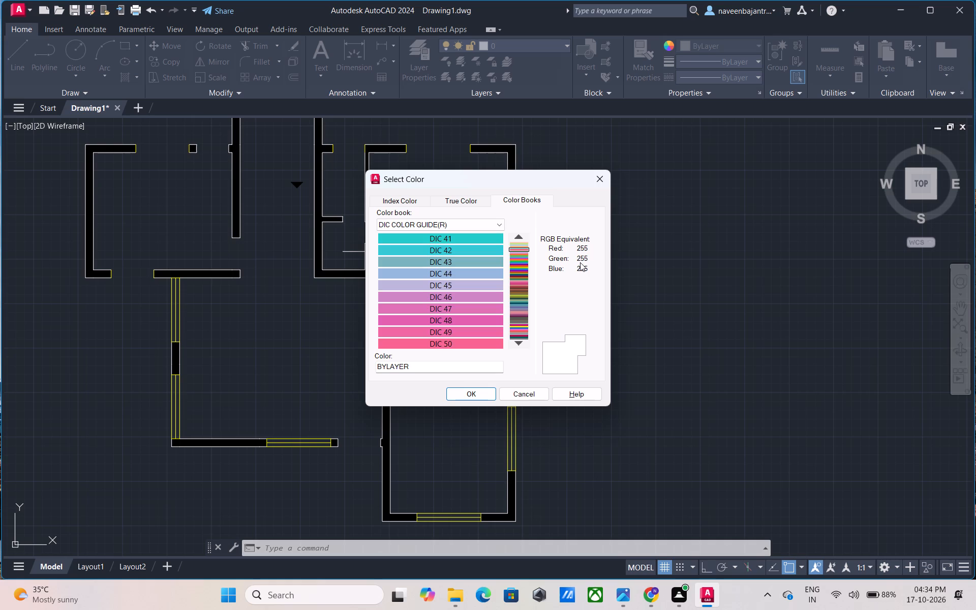
key("Down")
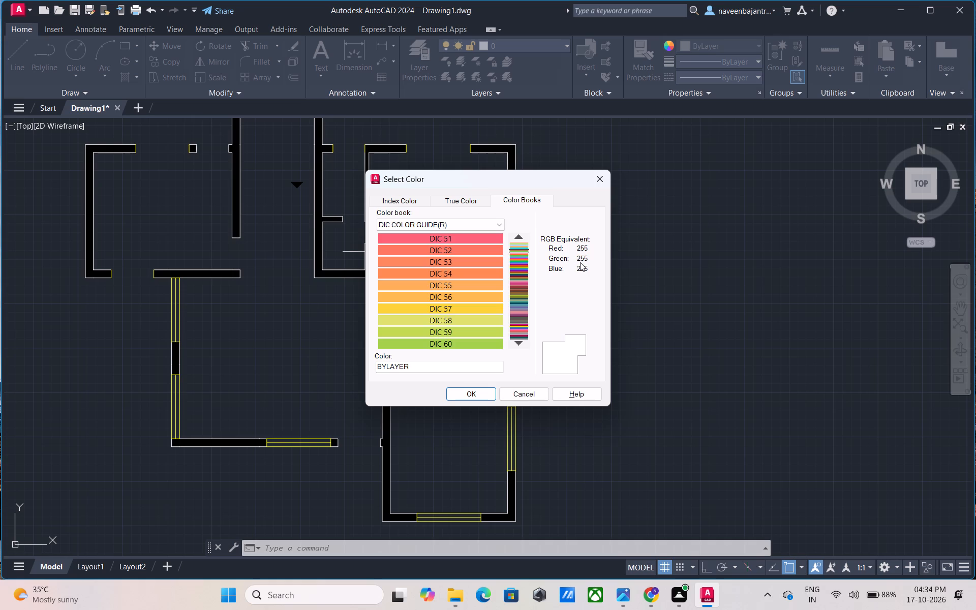
key("Down")
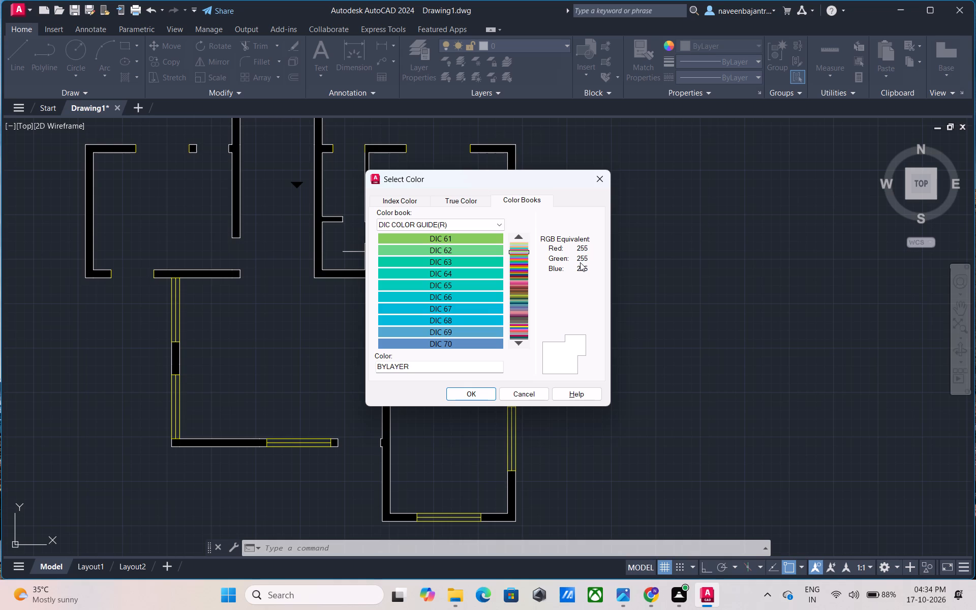
key("Down")
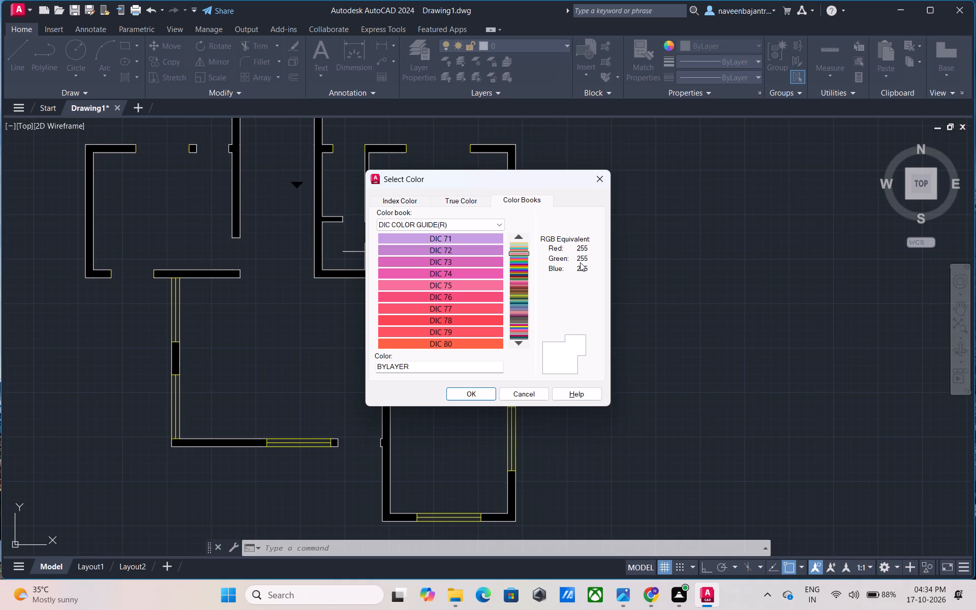
key("Down")
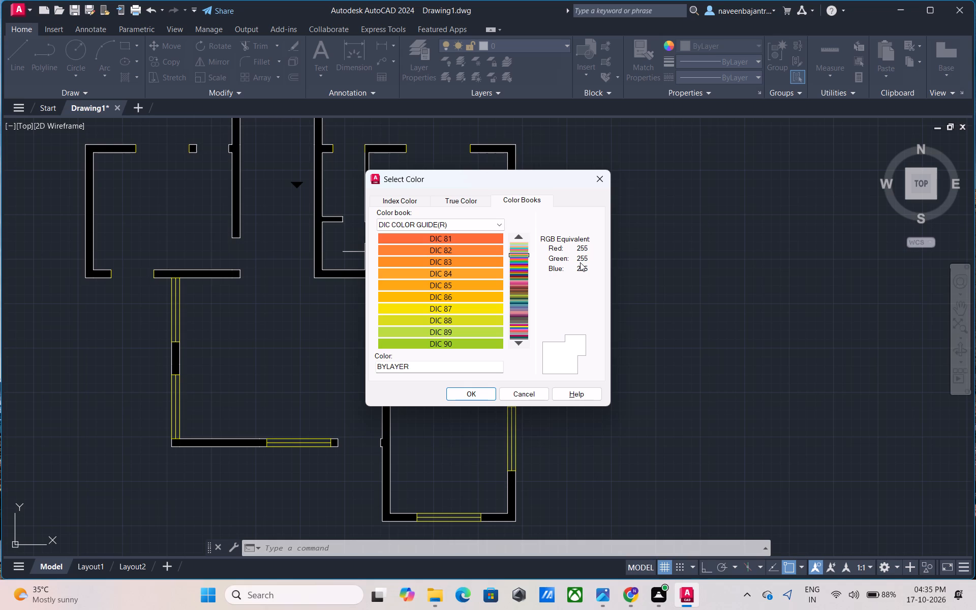
key("Down")
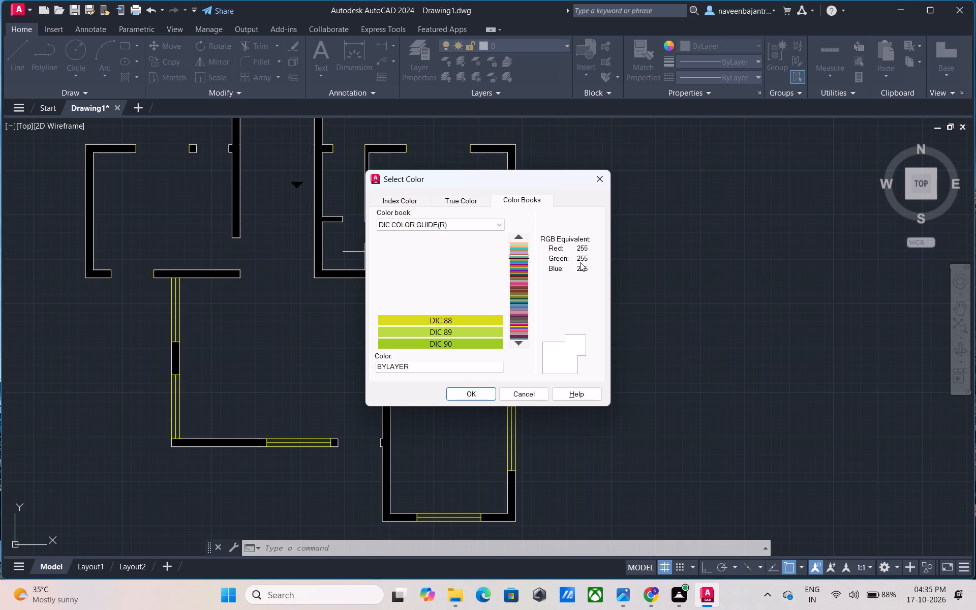
key("Down")
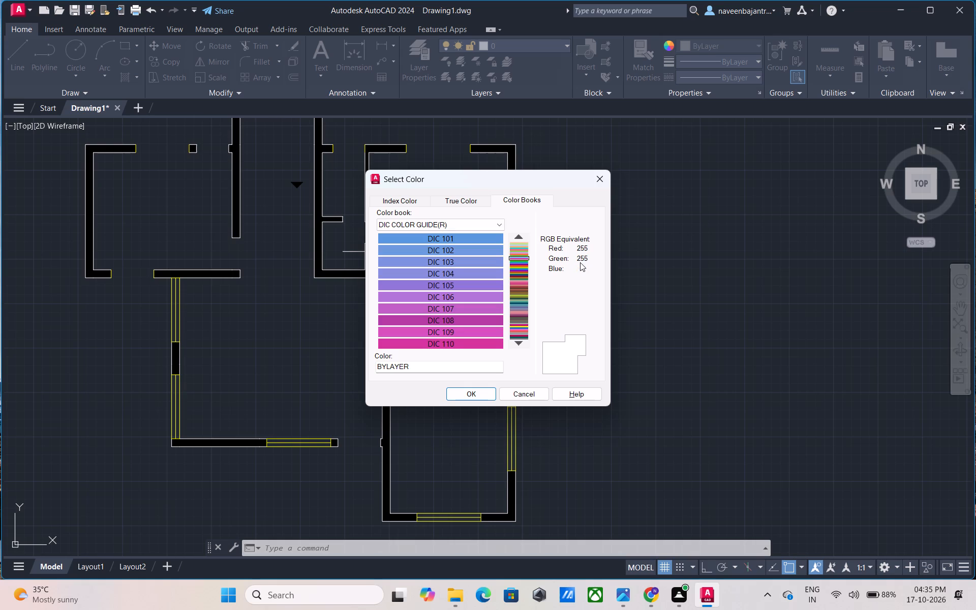
key("Down")
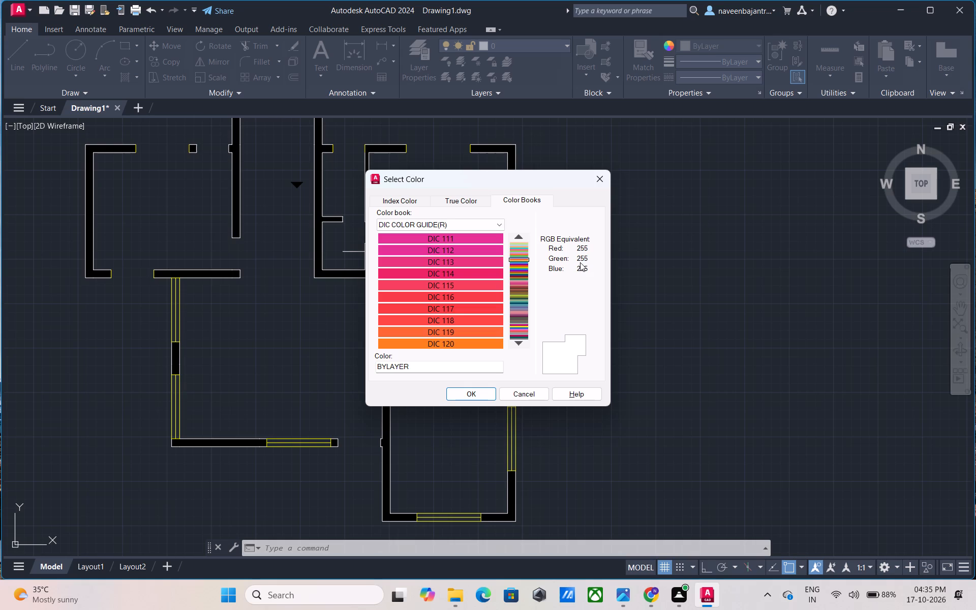
key("Down")
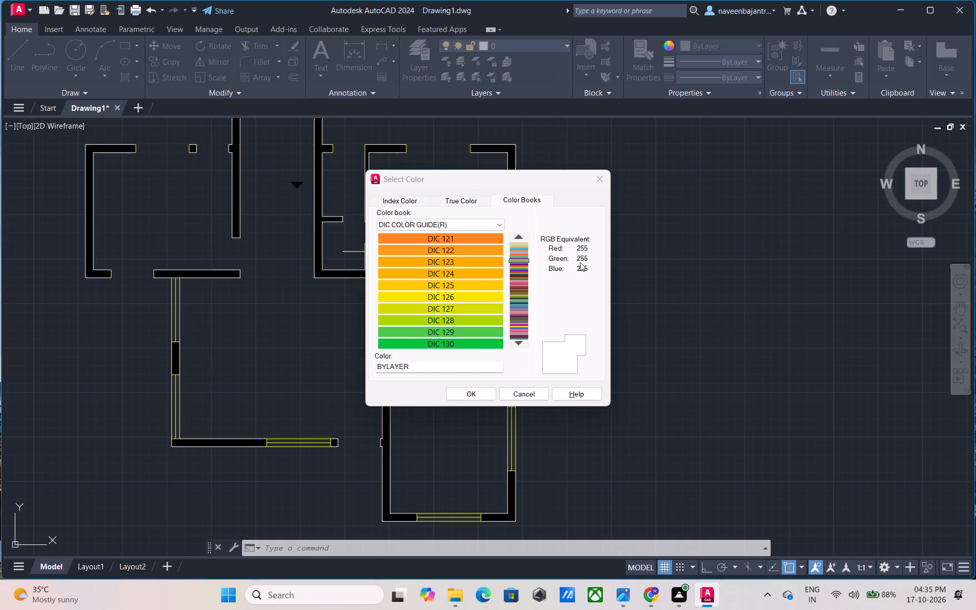
key("Down")
key("Down")
key("Down")
key("Down")
left_click(519, 346)
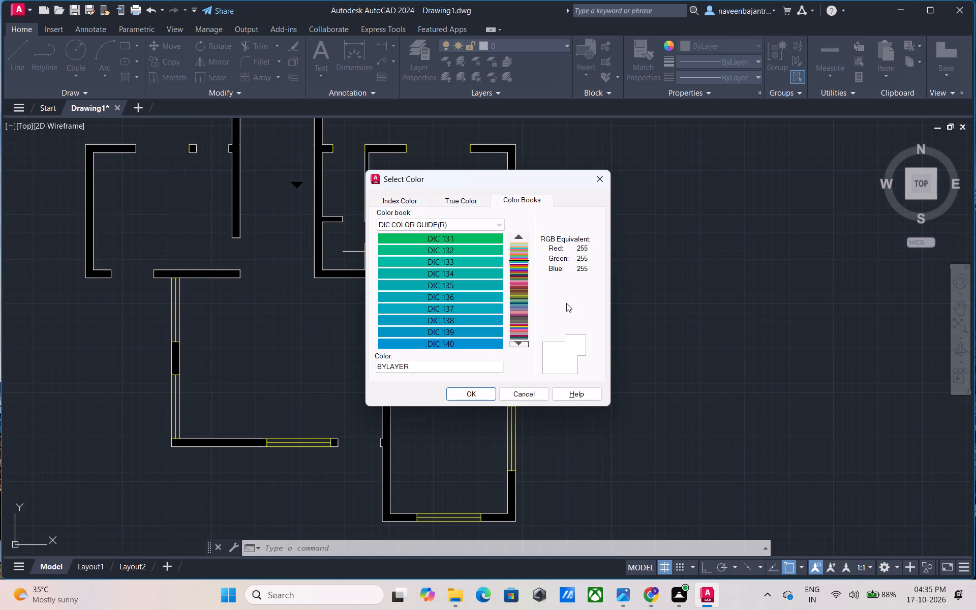
key("Down")
key("Down")
Look through the DIC COLOR GUIDE(R) swatches from about DIC 140 to DIC 493 for a suitable object color.
key("Down")
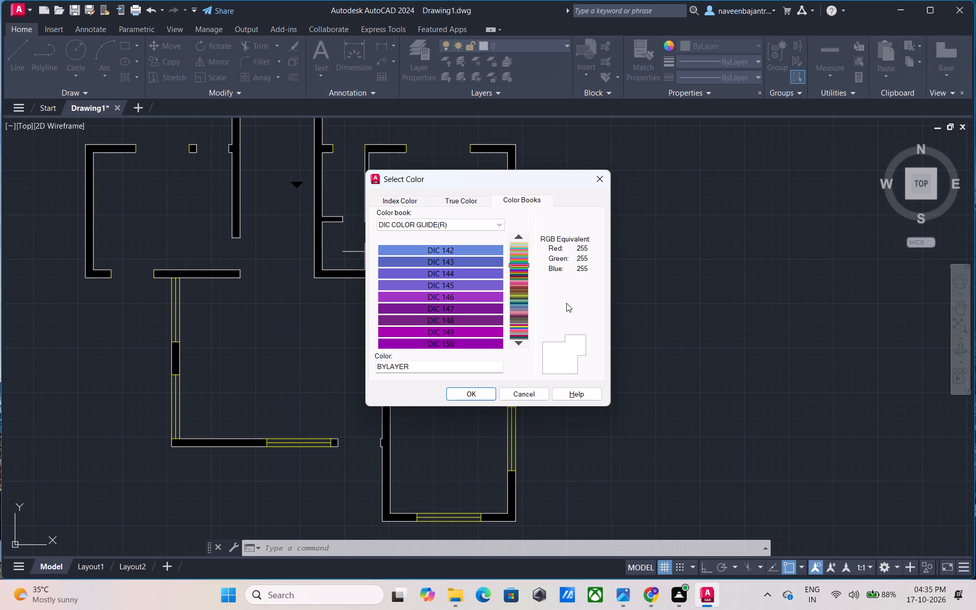
key("Down")
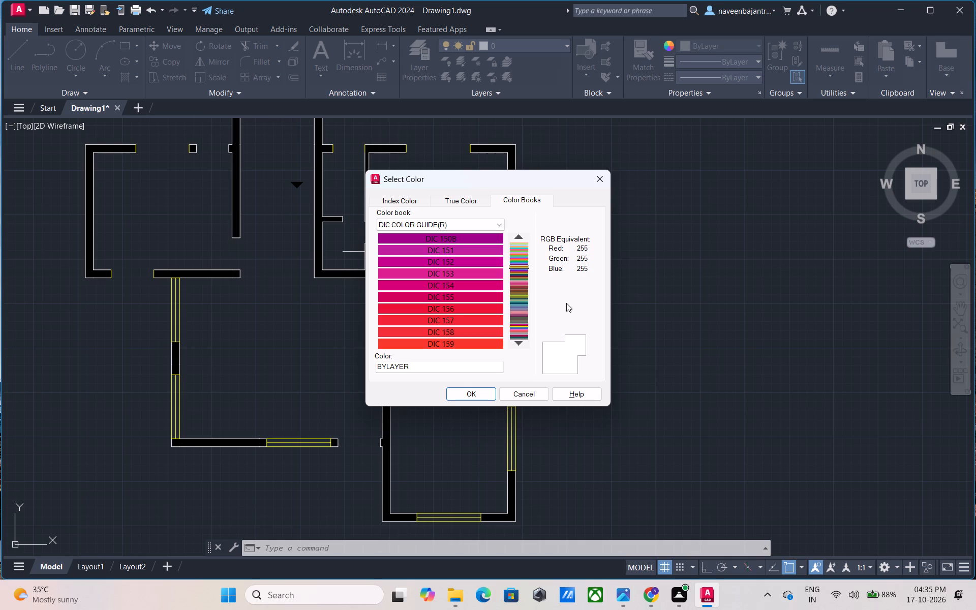
key("Down")
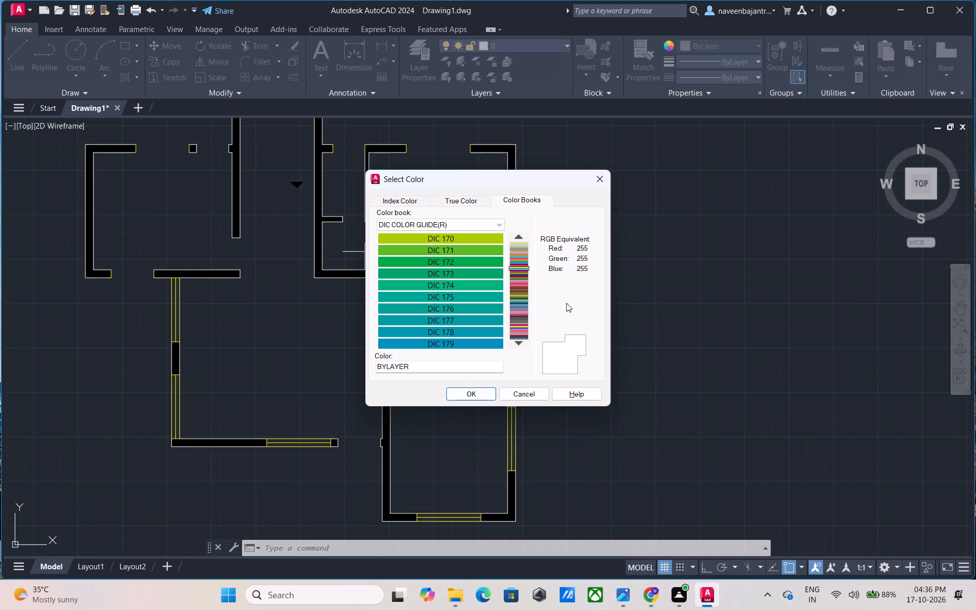
key("Down")
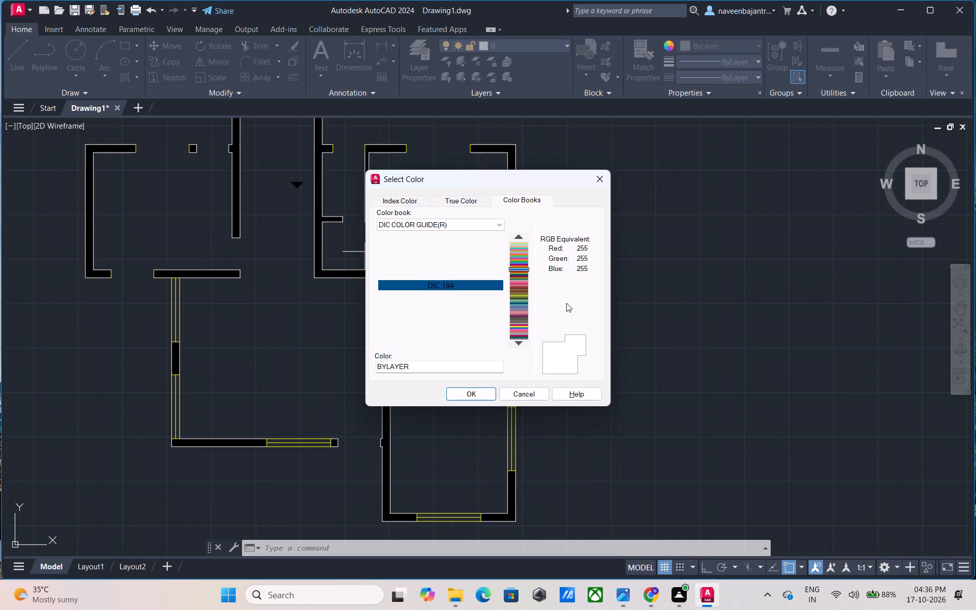
key("Down")
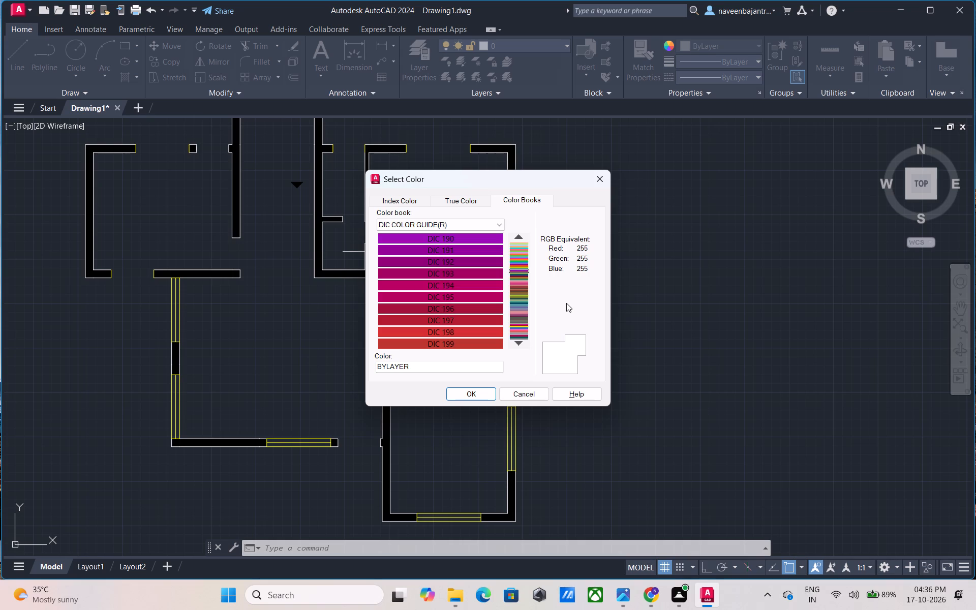
key("Down")
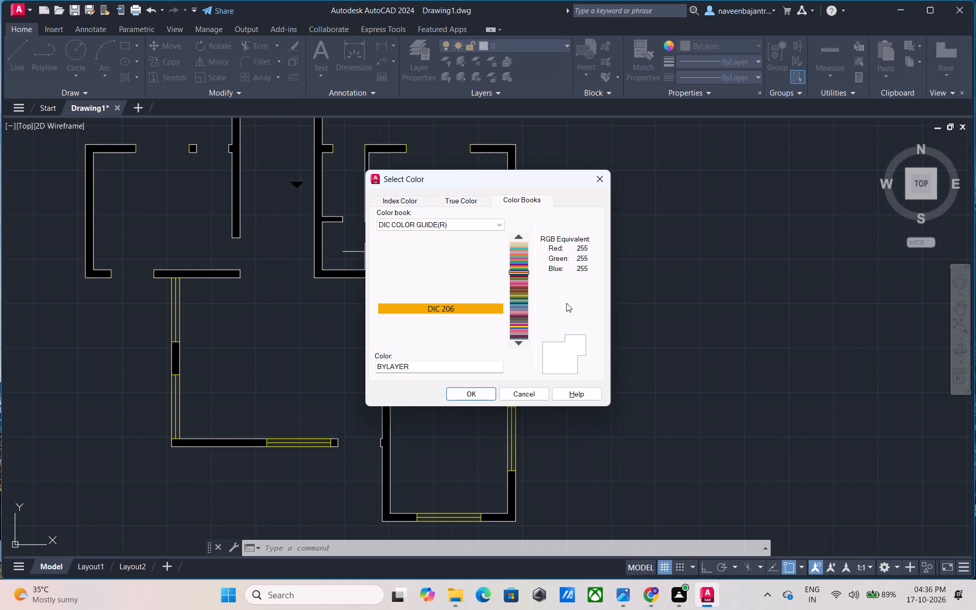
key("Down")
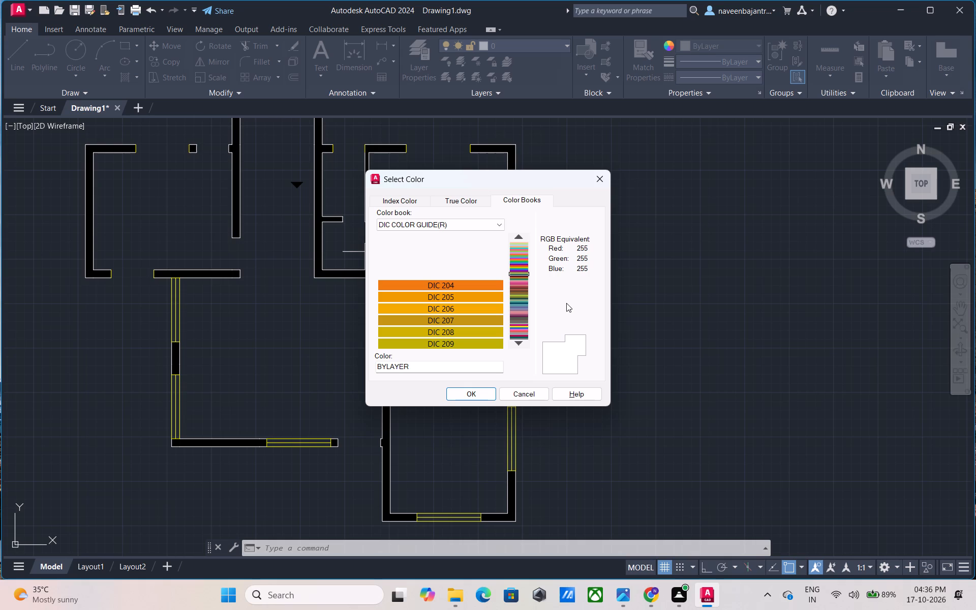
key("Down")
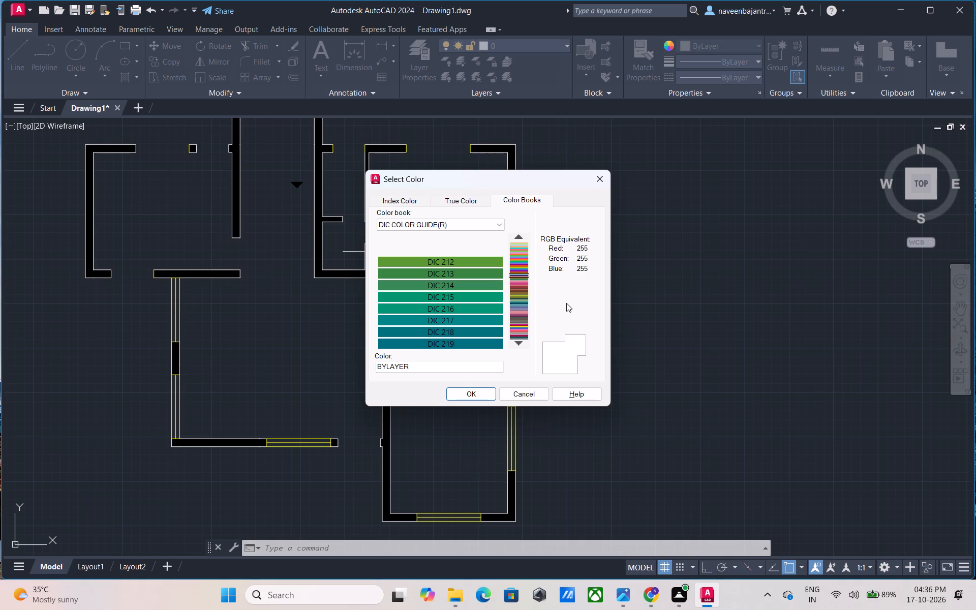
key("Down")
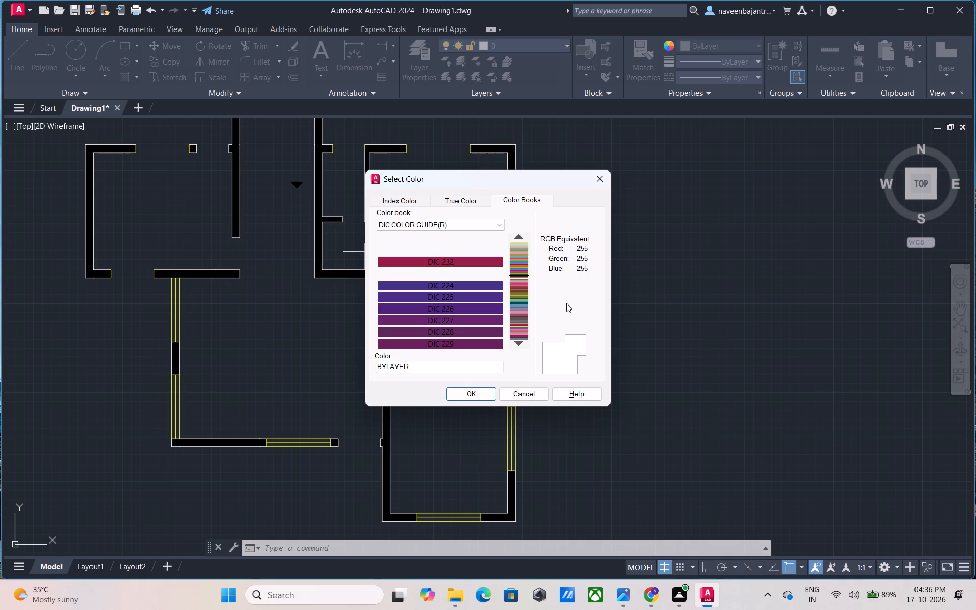
key("Down")
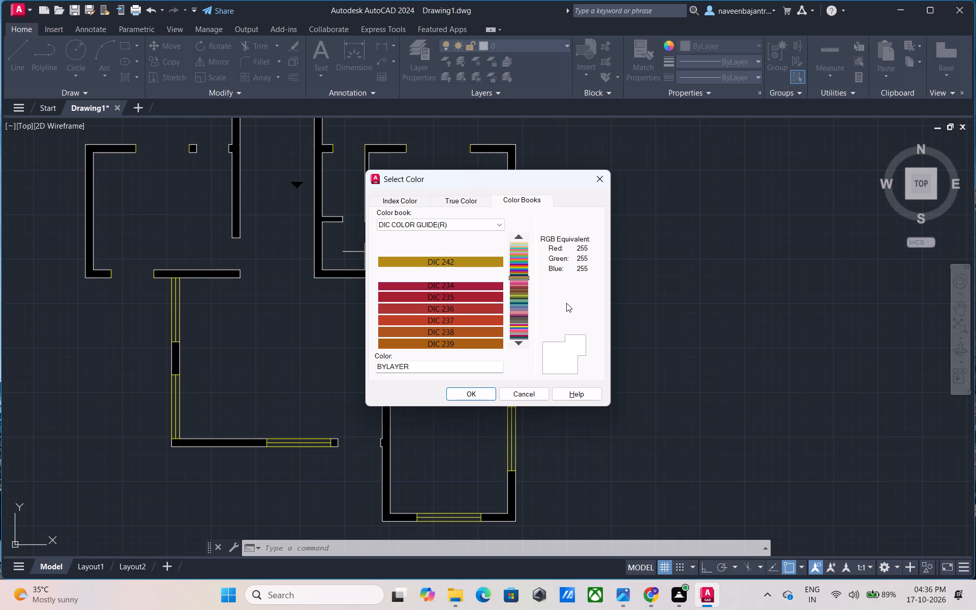
key("Down")
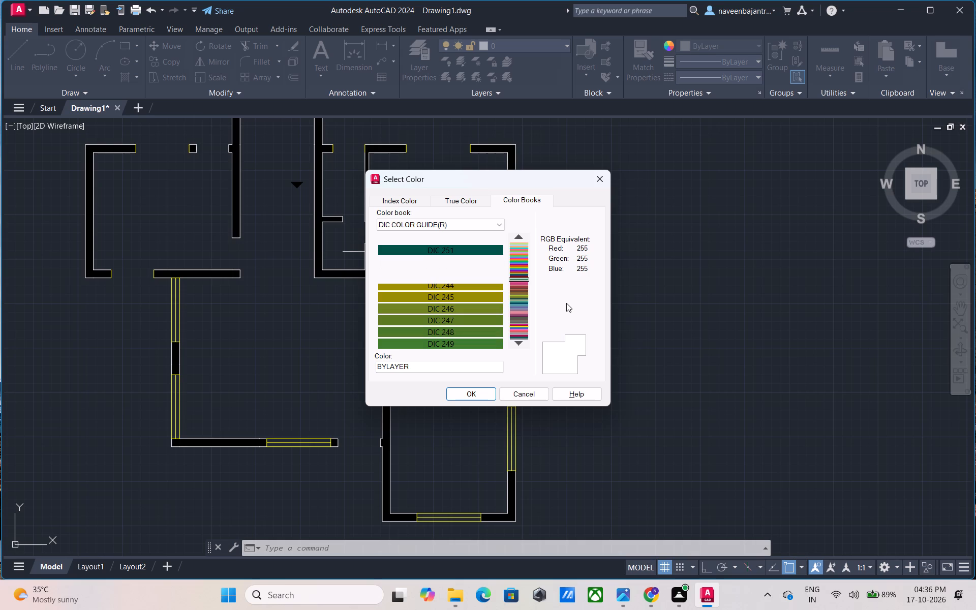
key("Down")
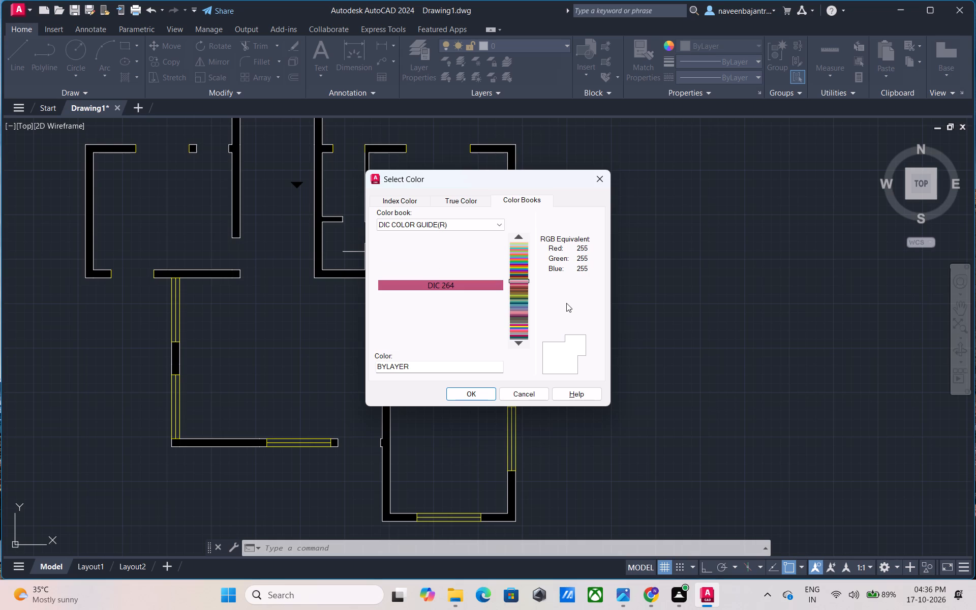
key("Down")
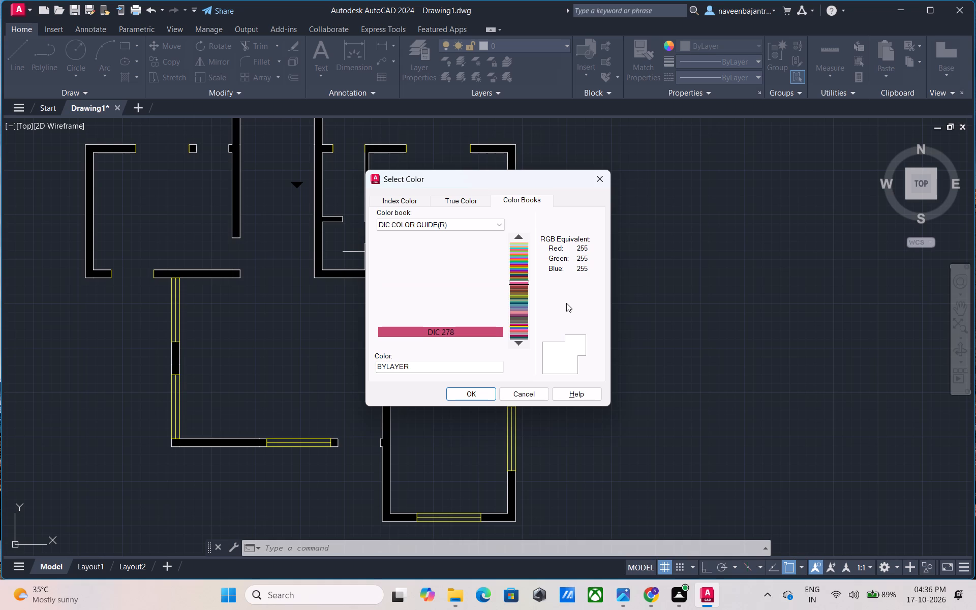
key("Down")
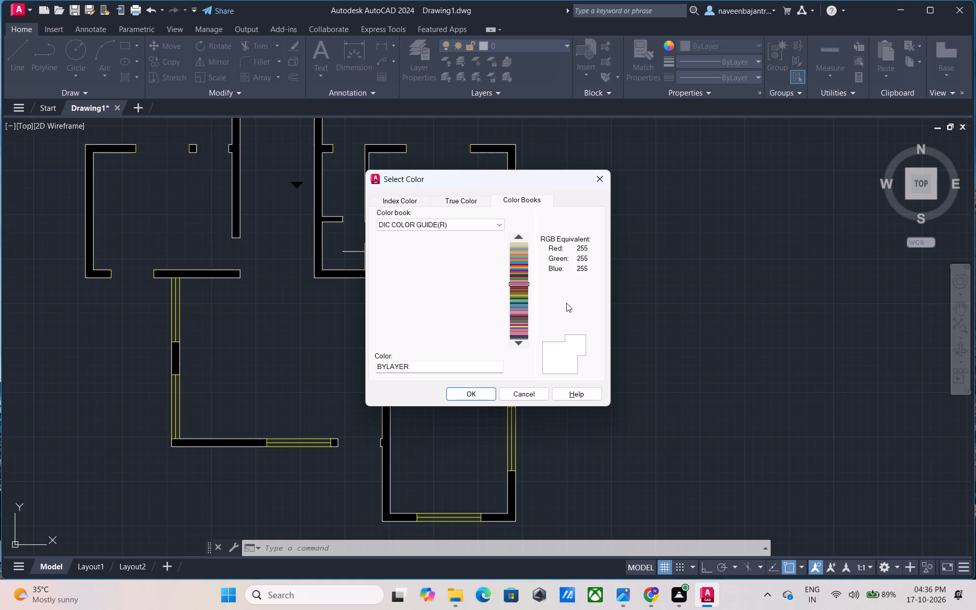
key("Down")
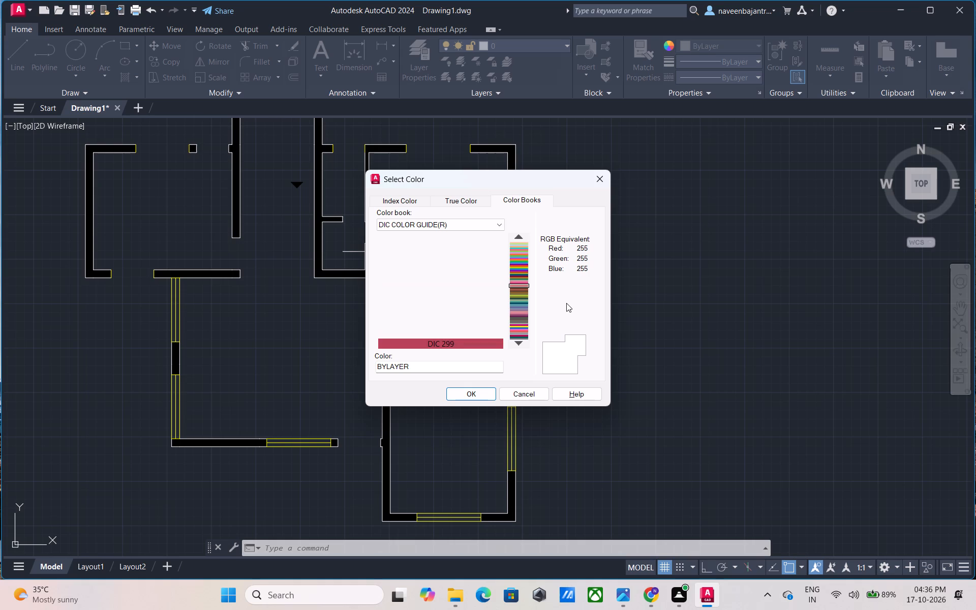
key("Down")
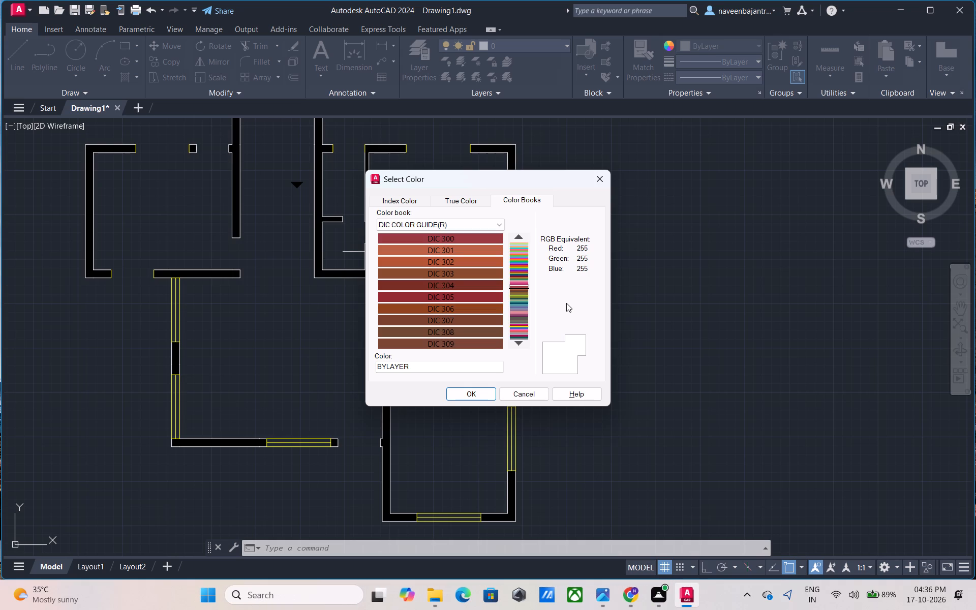
key("Down")
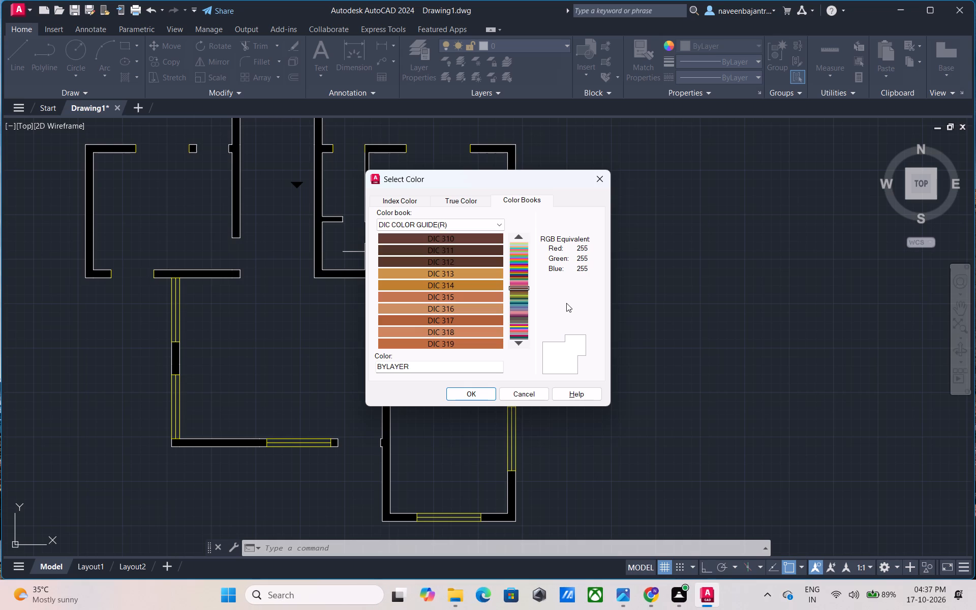
key("Down")
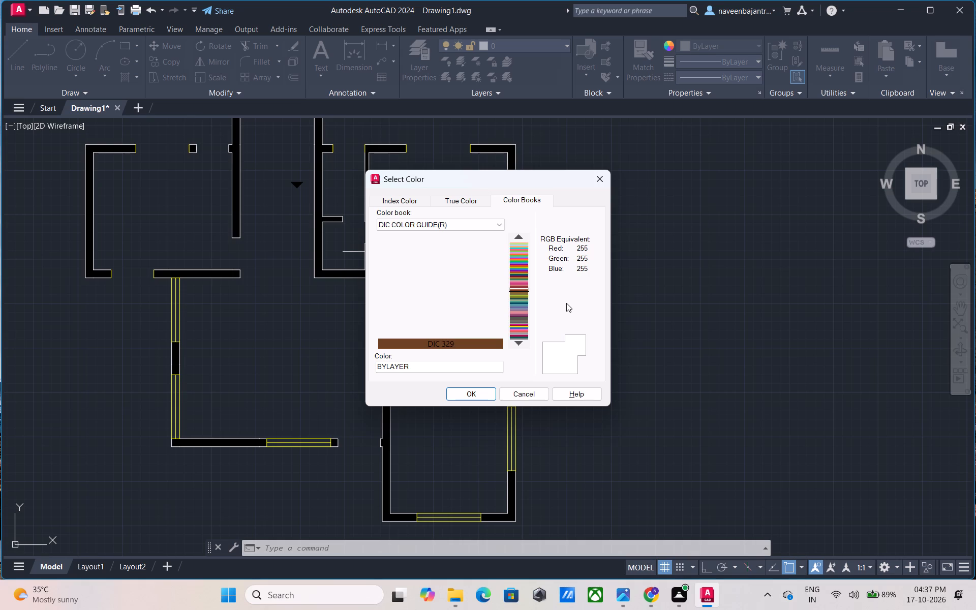
key("Down")
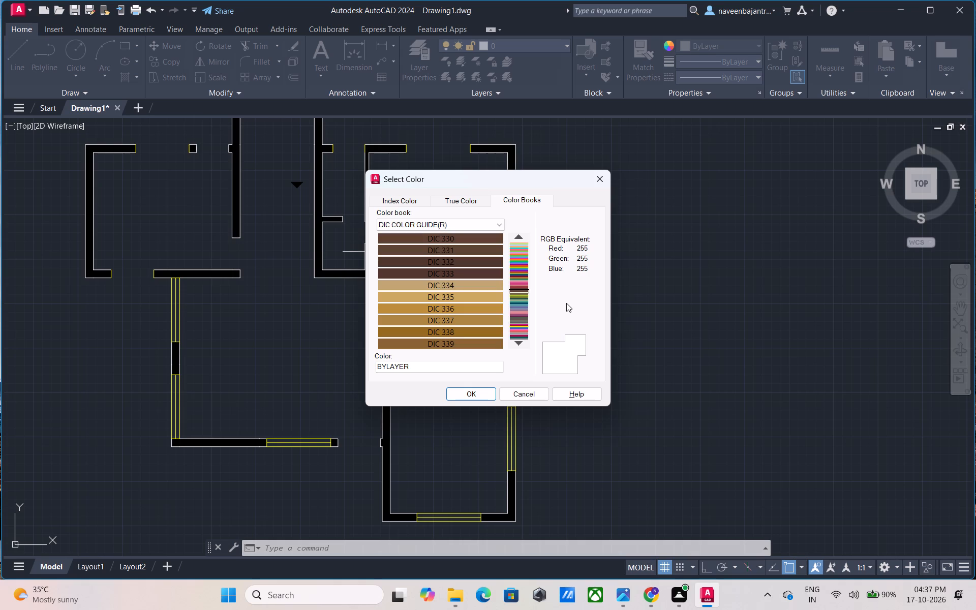
key("Down")
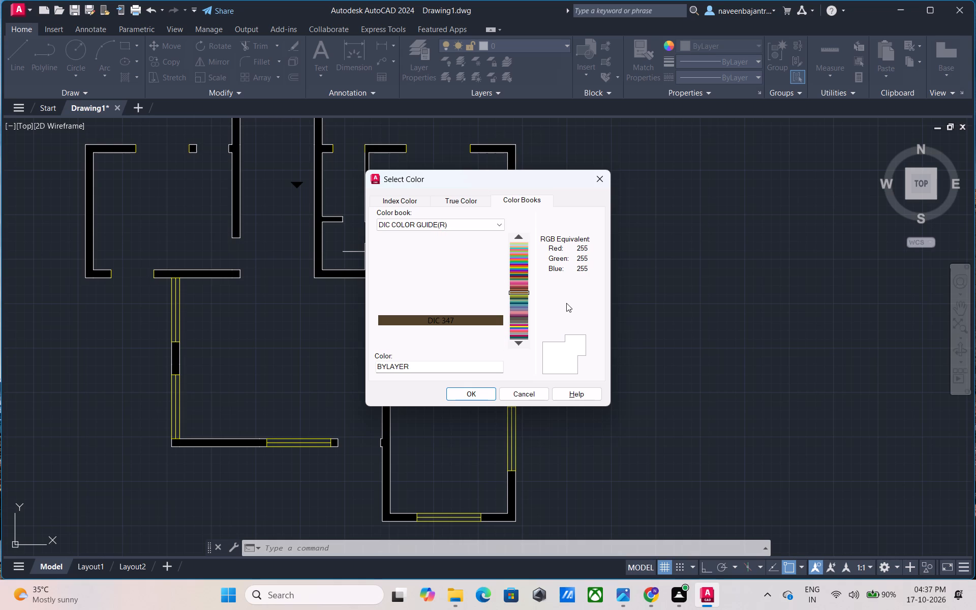
key("Down")
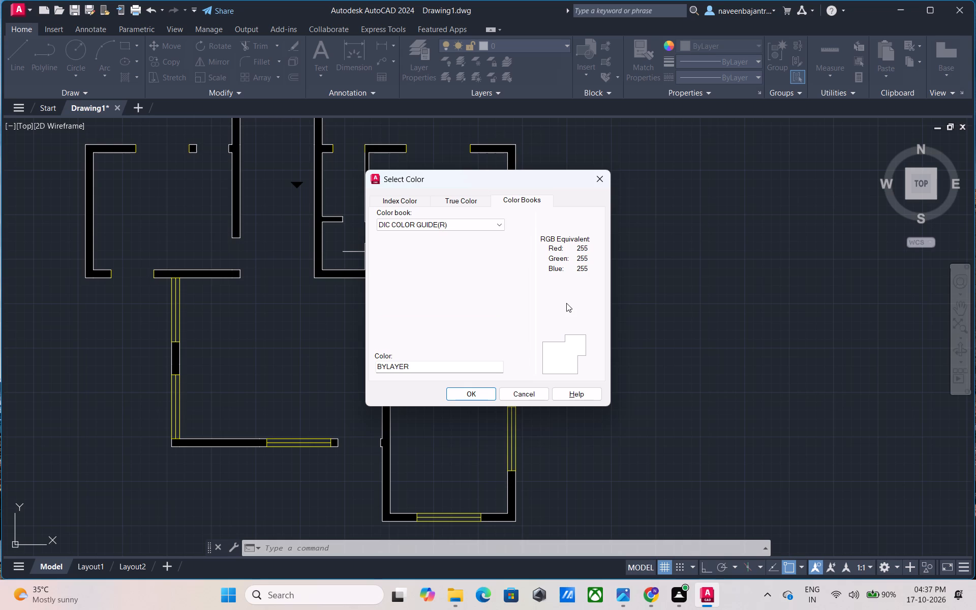
key("Down")
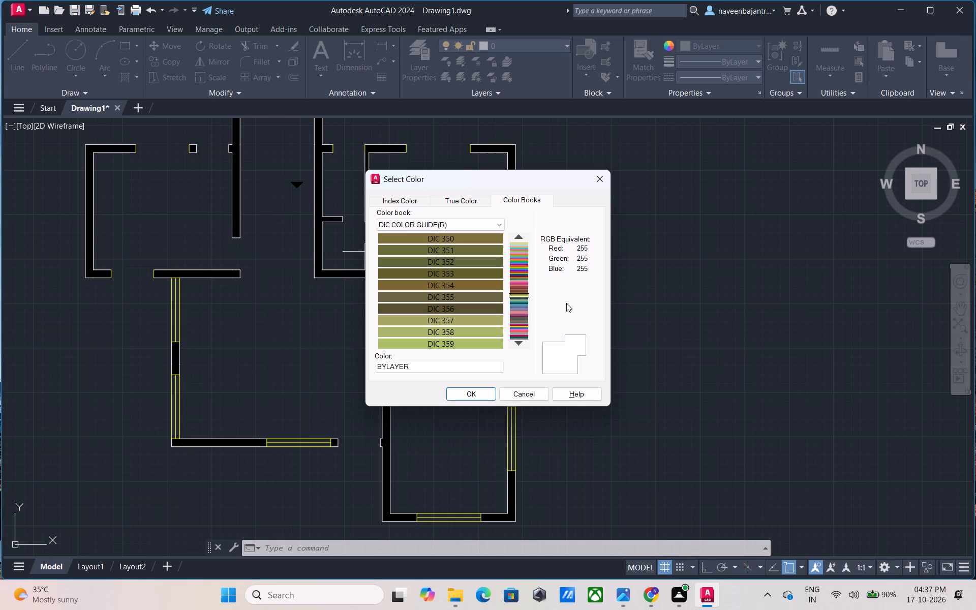
key("Down")
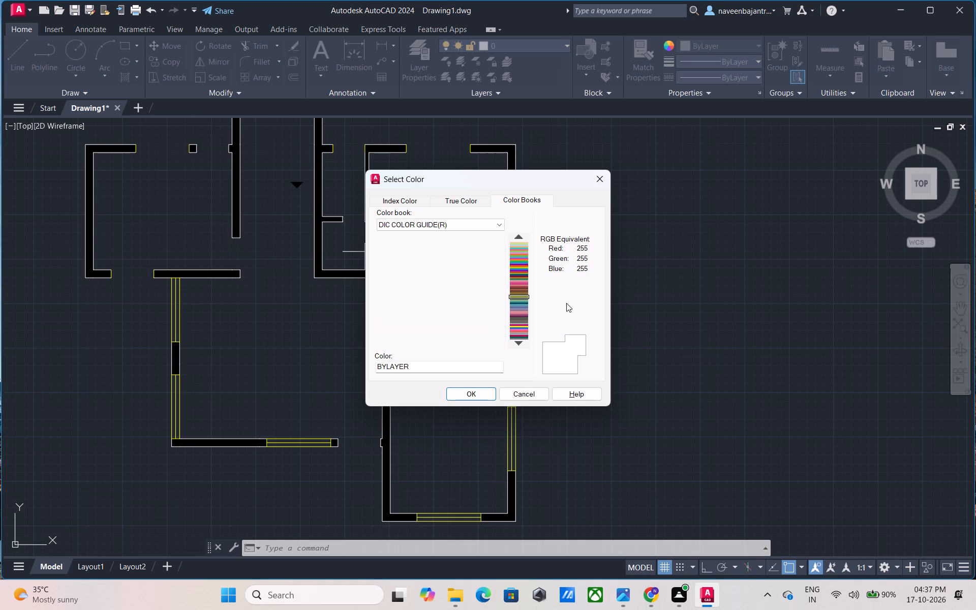
key("Down")
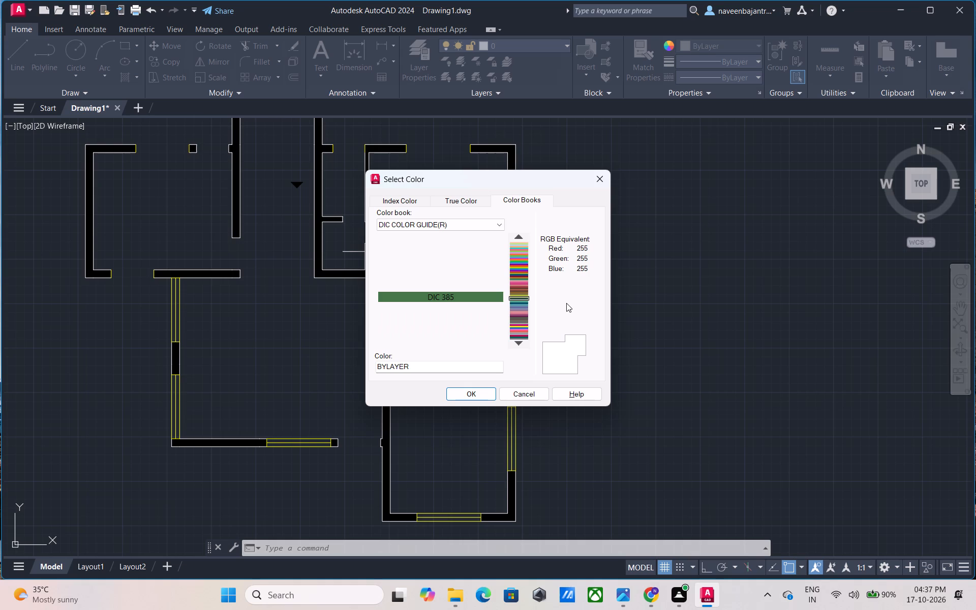
key("Down")
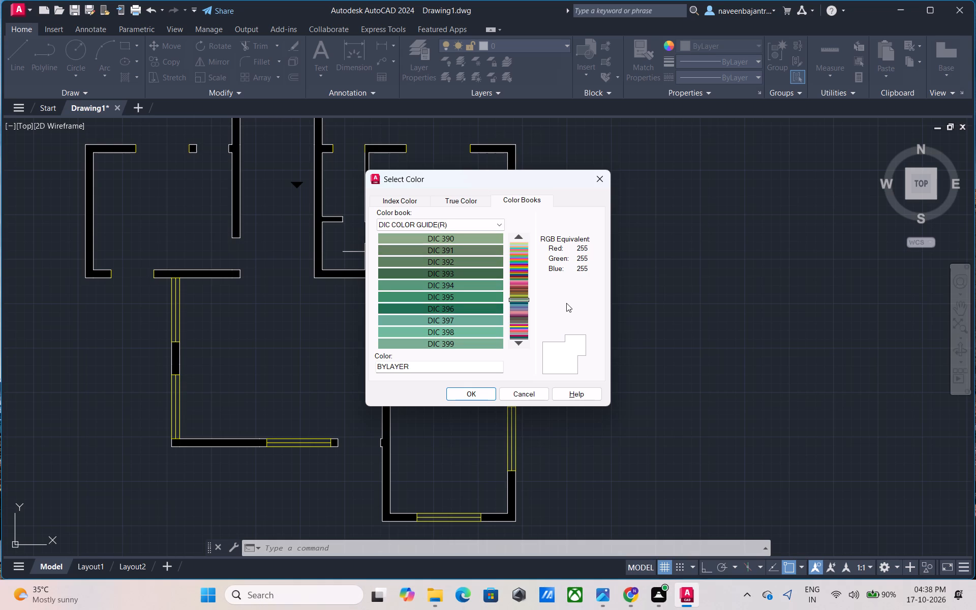
key("Down")
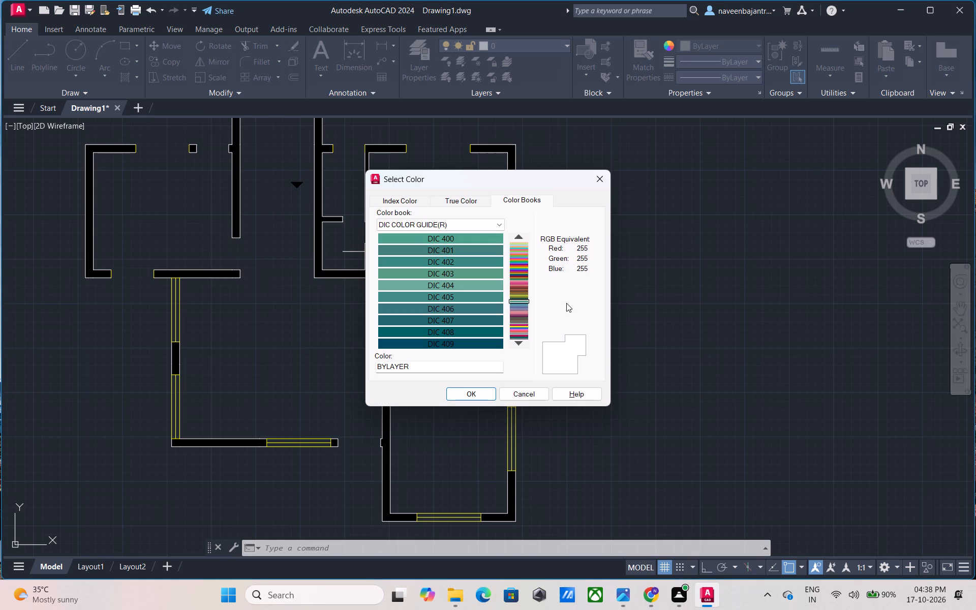
key("Down")
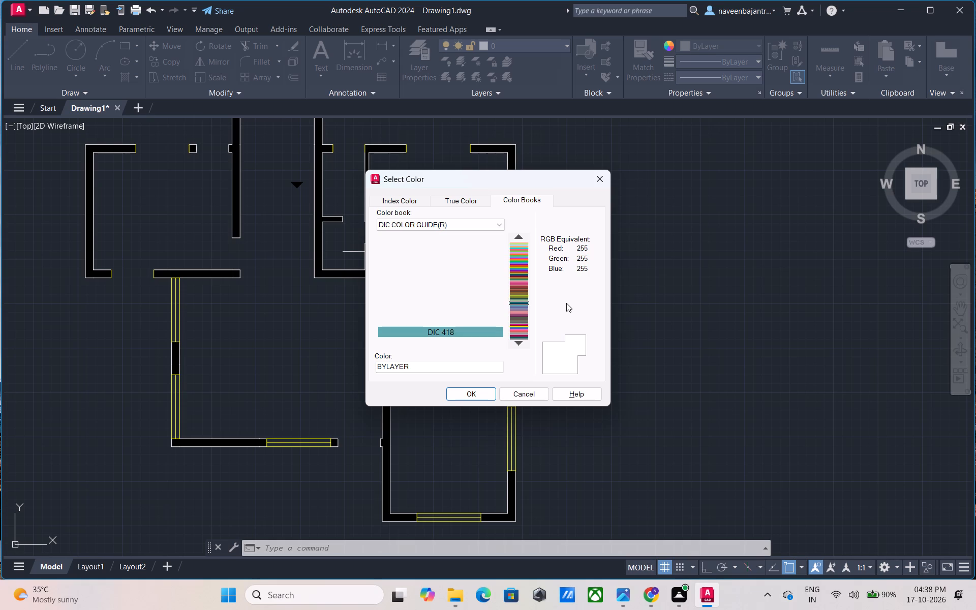
key("Down")
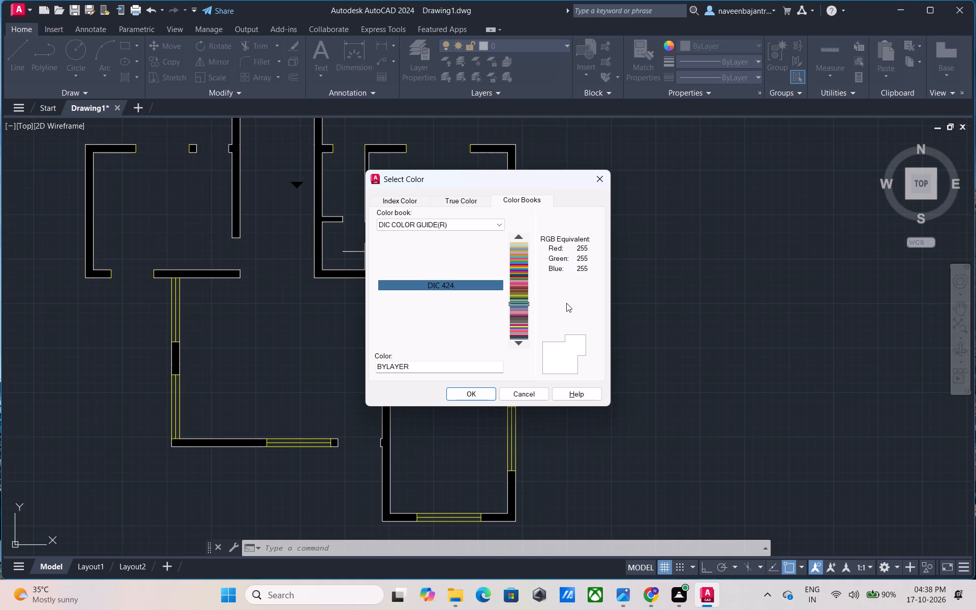
key("Down")
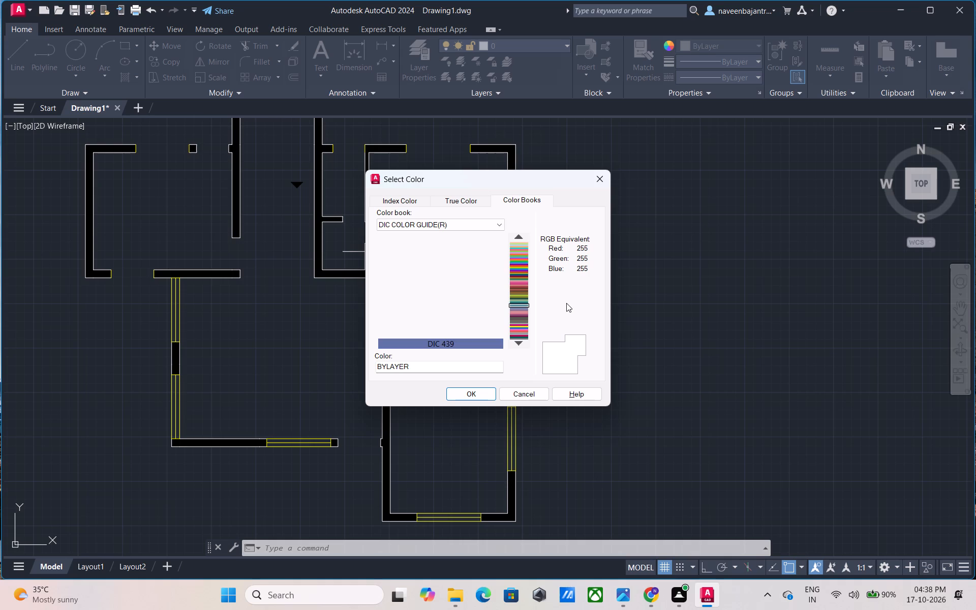
key("Down")
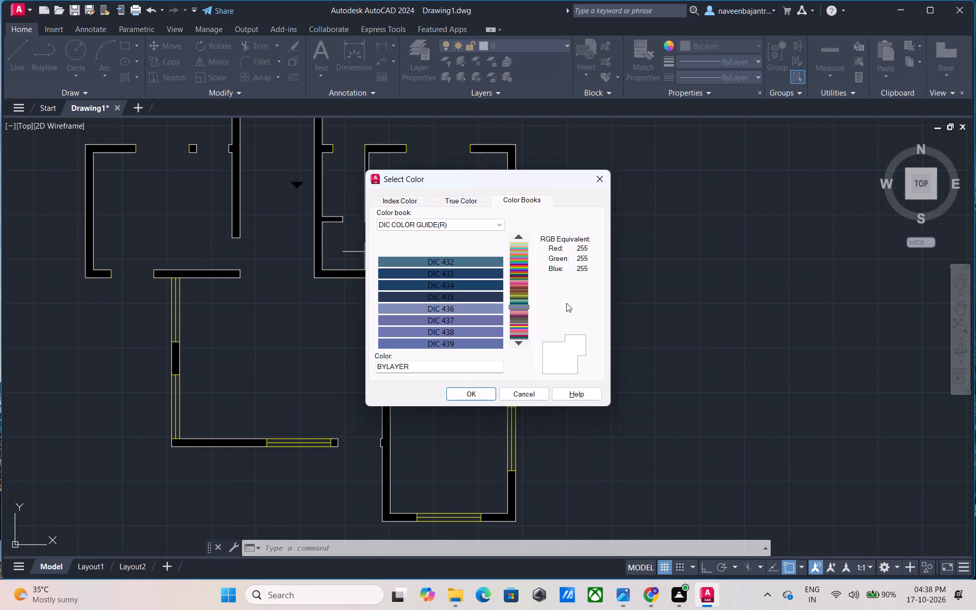
key("Down")
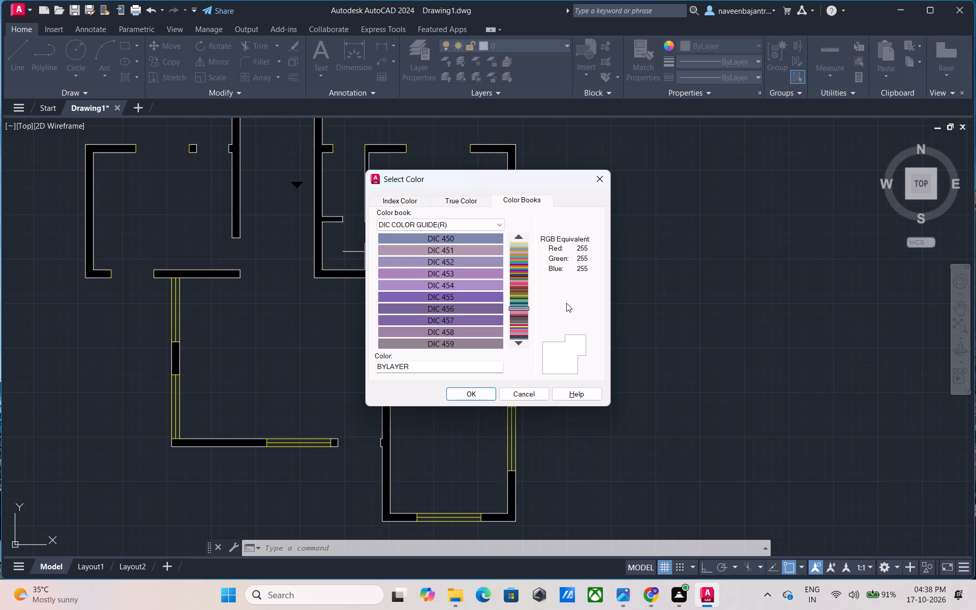
key("Down")
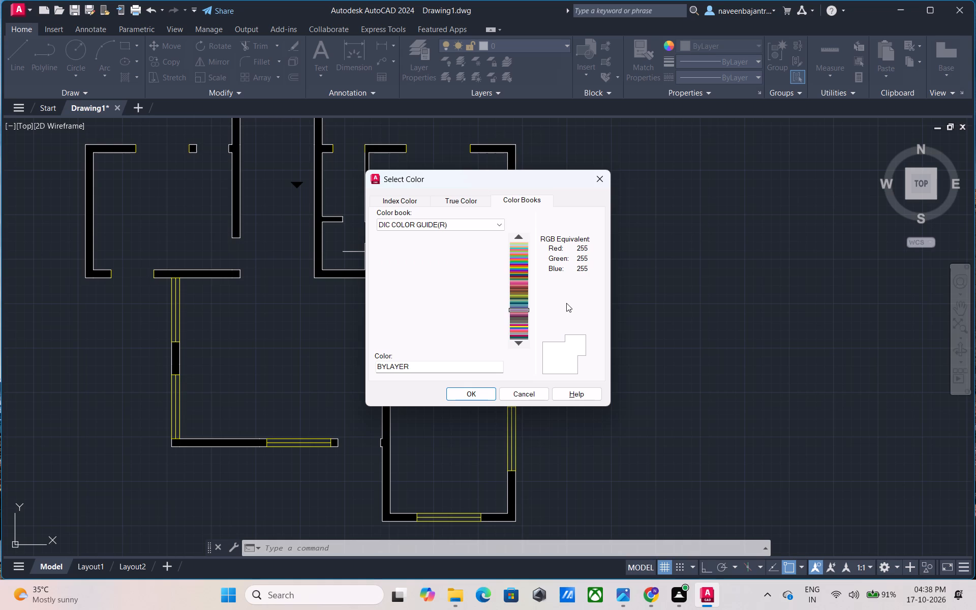
key("Down")
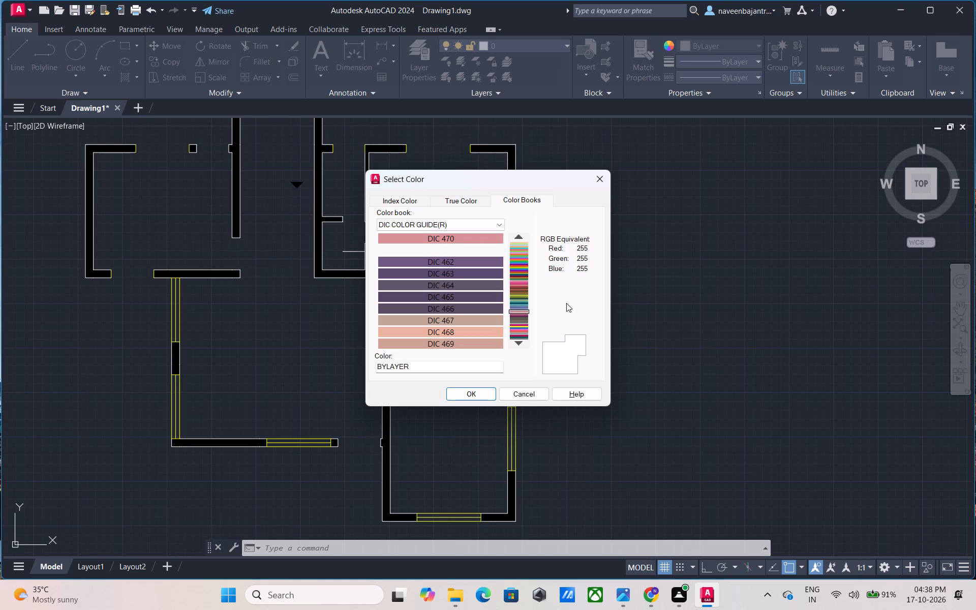
key("Down")
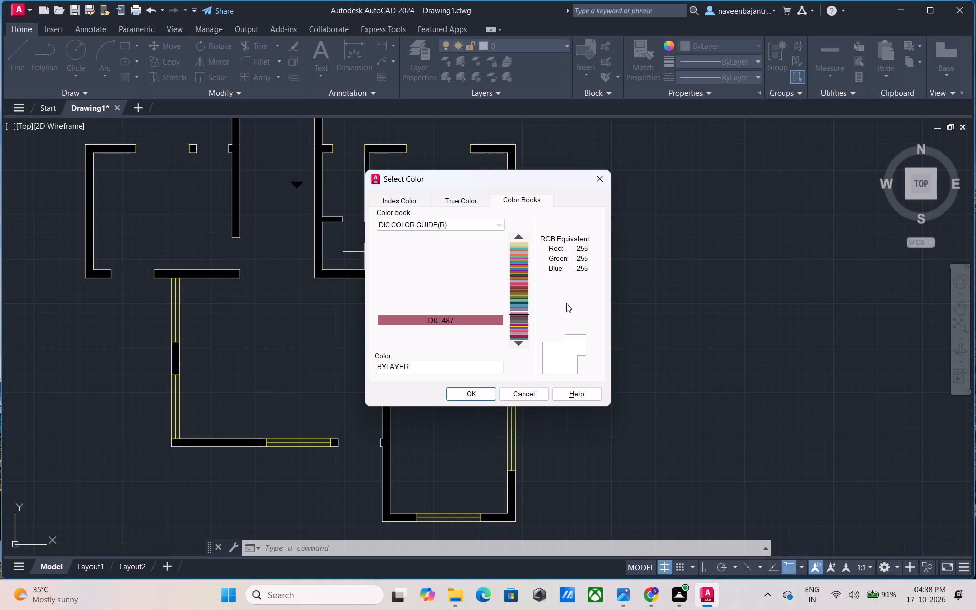
key("Down")
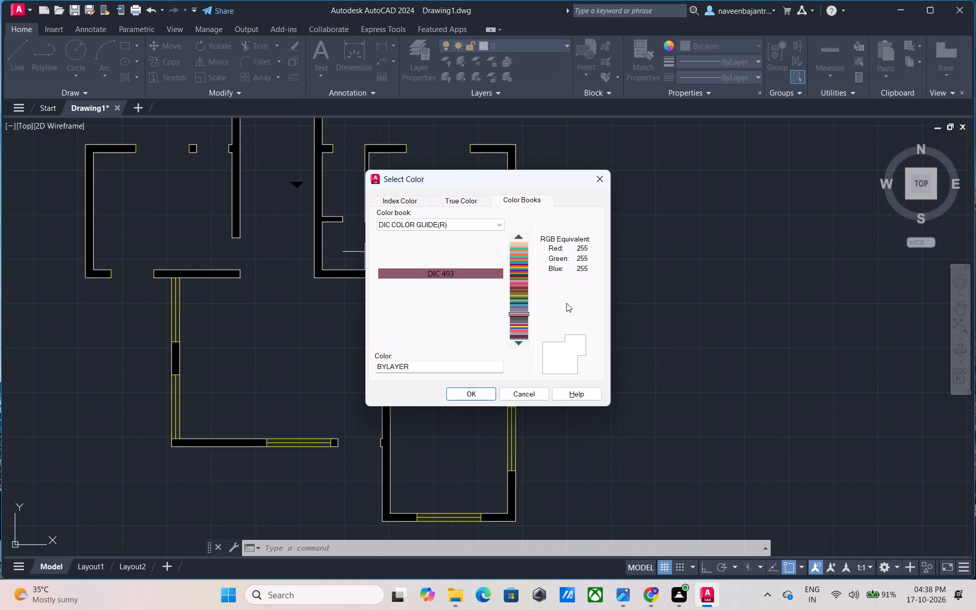
Look through the DIC COLOR GUIDE(R) swatches from about DIC 493 to the book's end at DIC 654 for an object color.
key("Down")
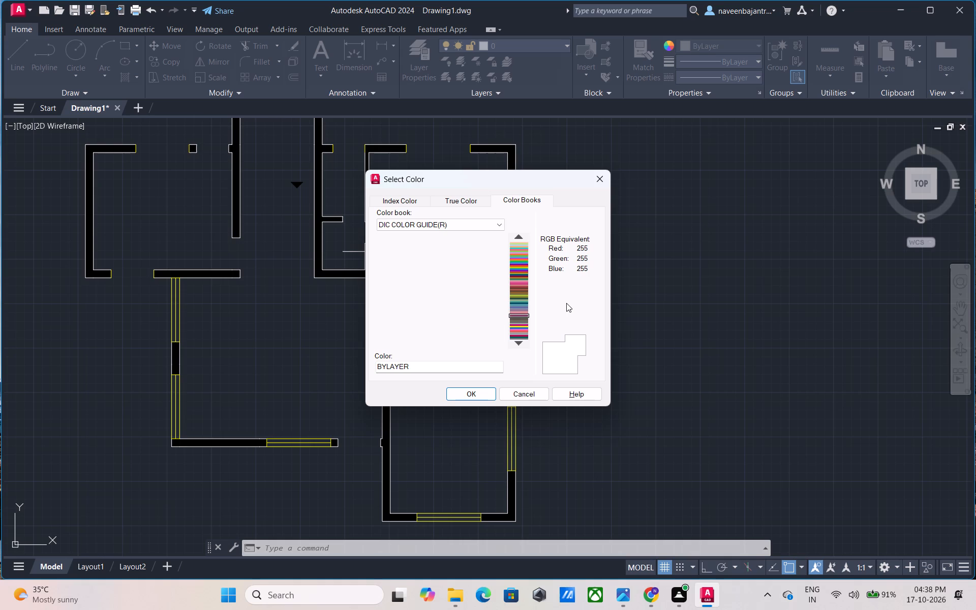
key("Down")
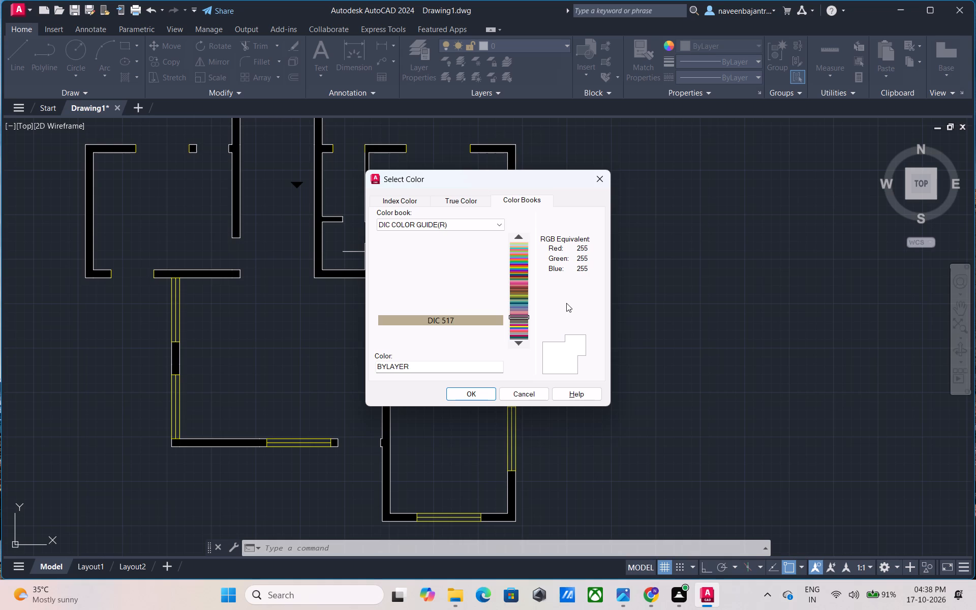
key("Down")
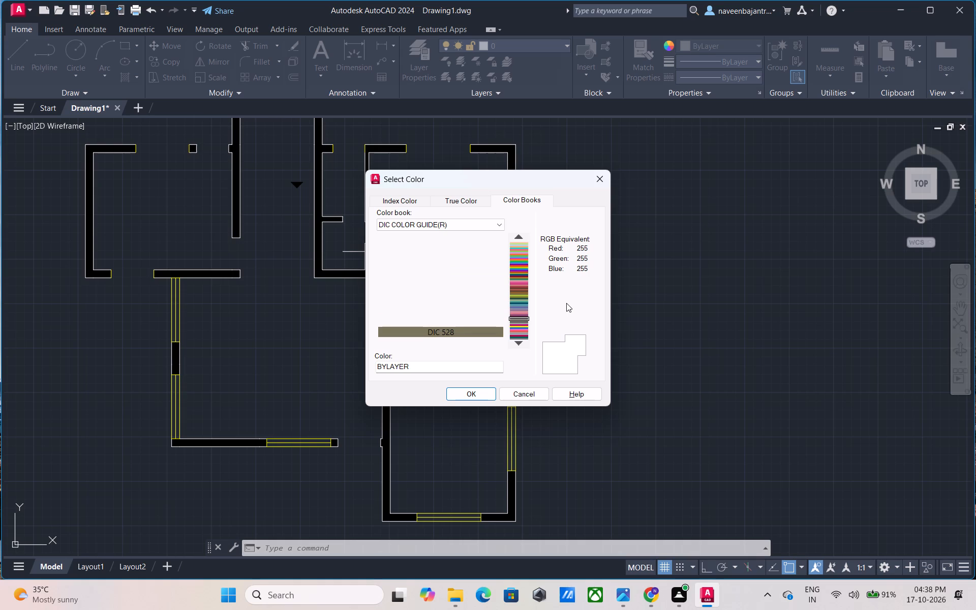
key("Down")
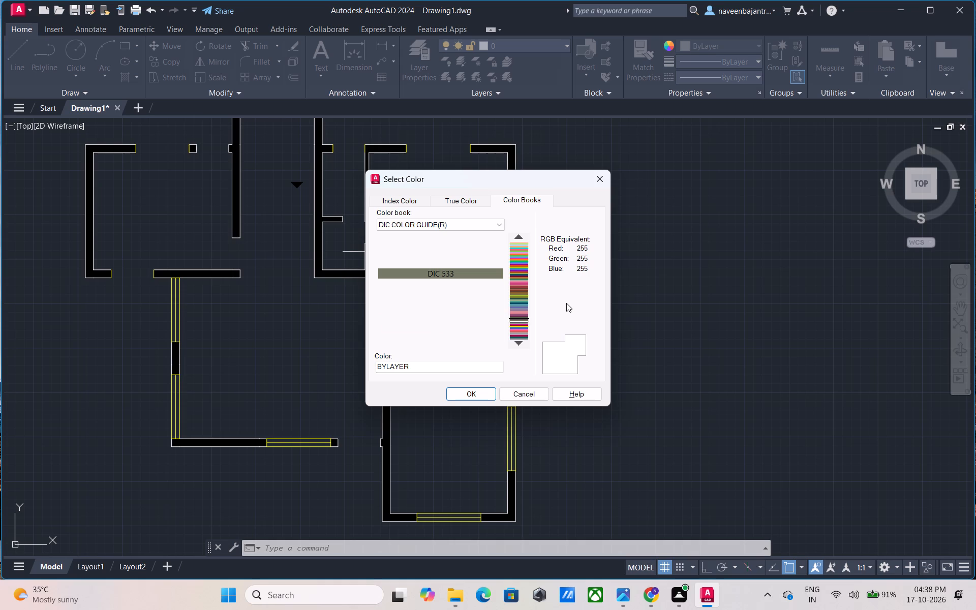
key("Down")
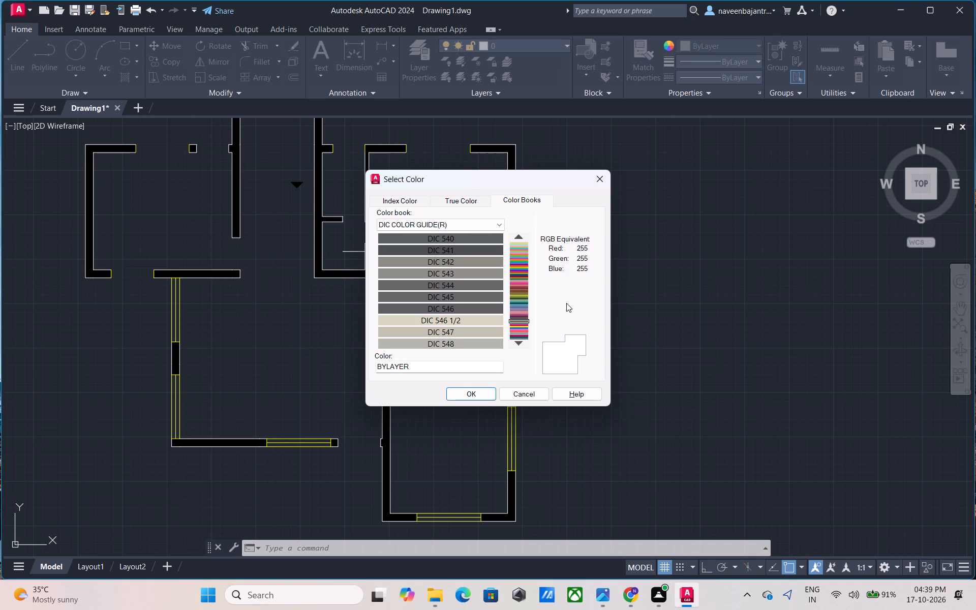
key("Down")
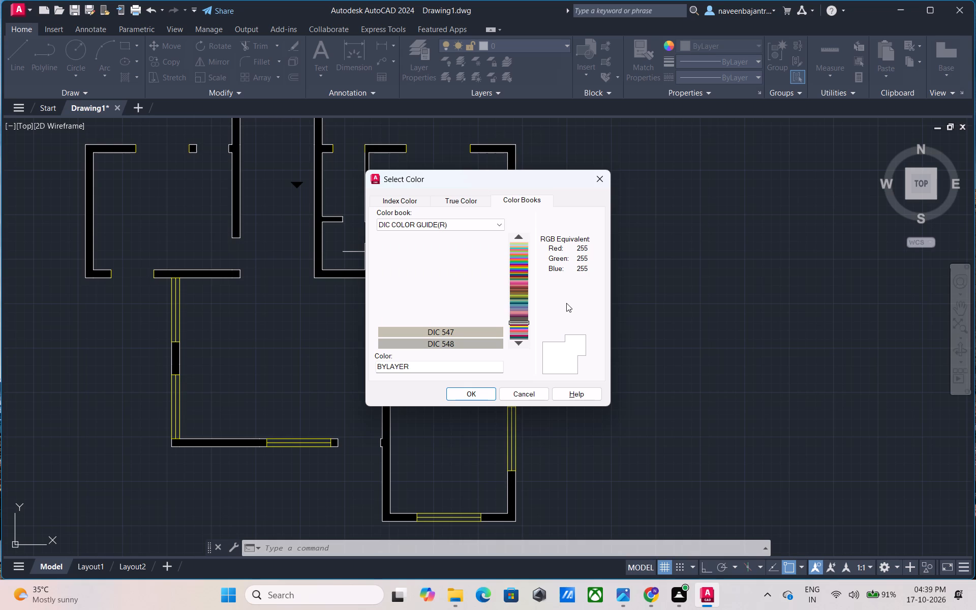
key("Down")
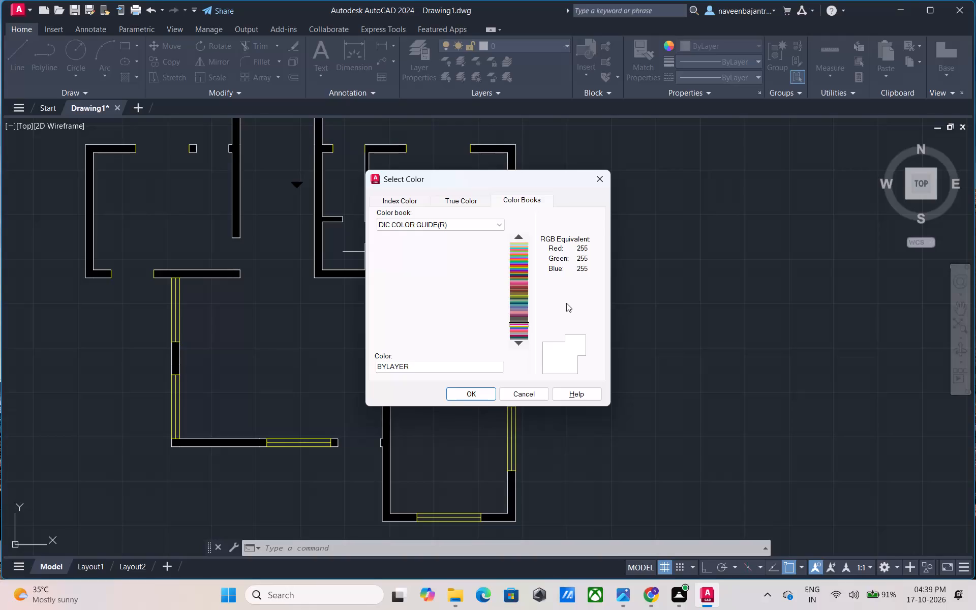
key("Down")
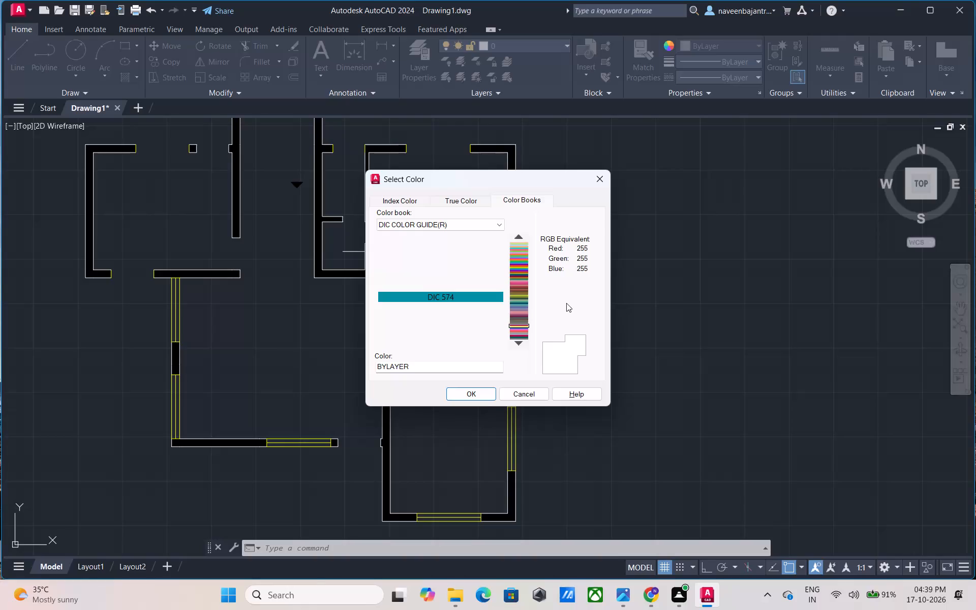
key("Down")
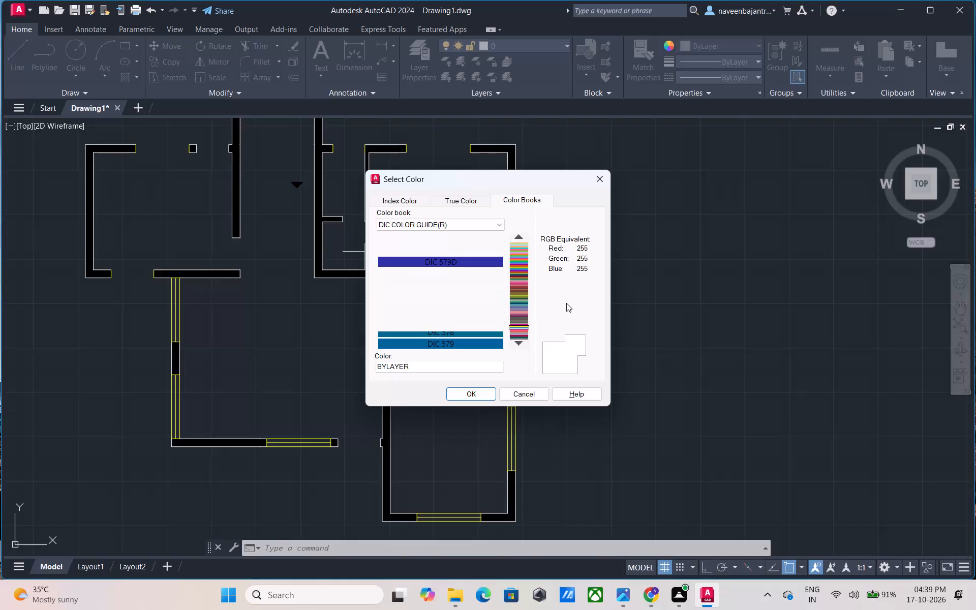
key("Down")
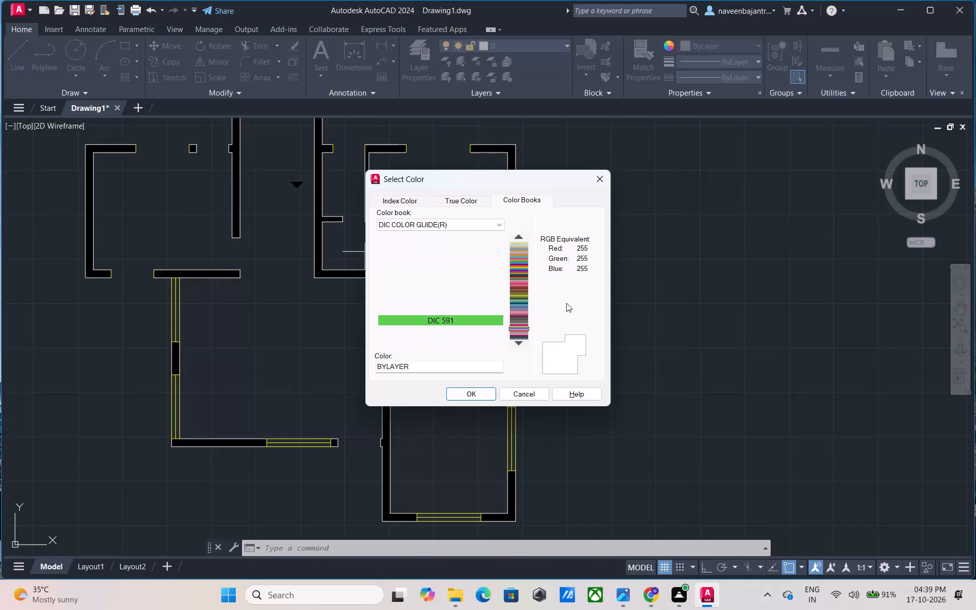
key("Down")
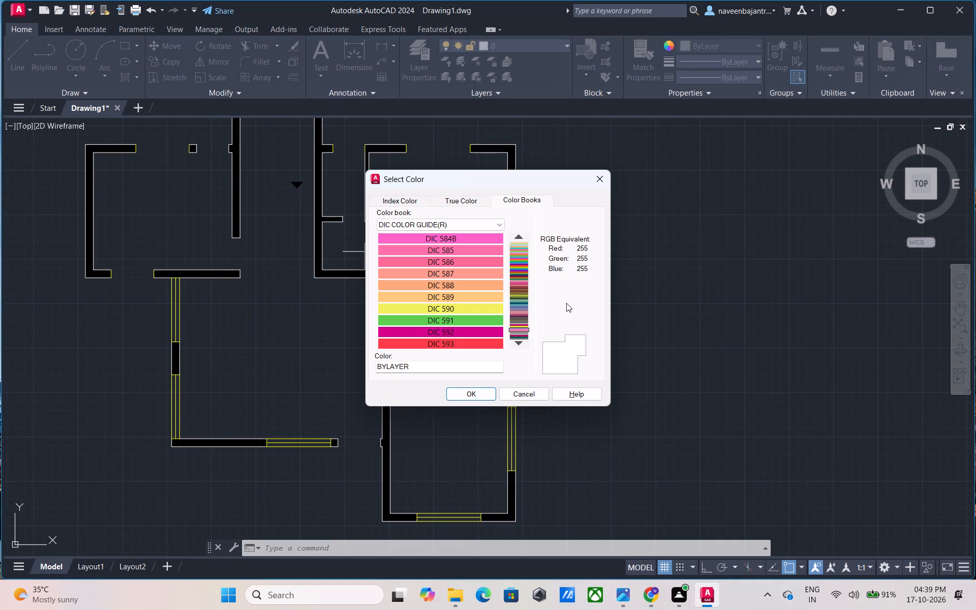
key("Down")
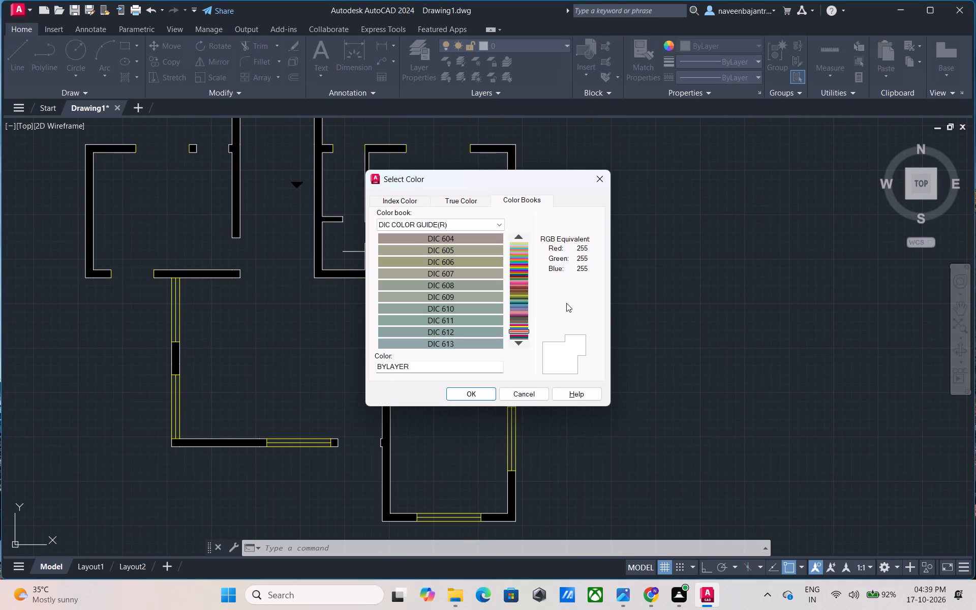
key("Down")
key("Down")
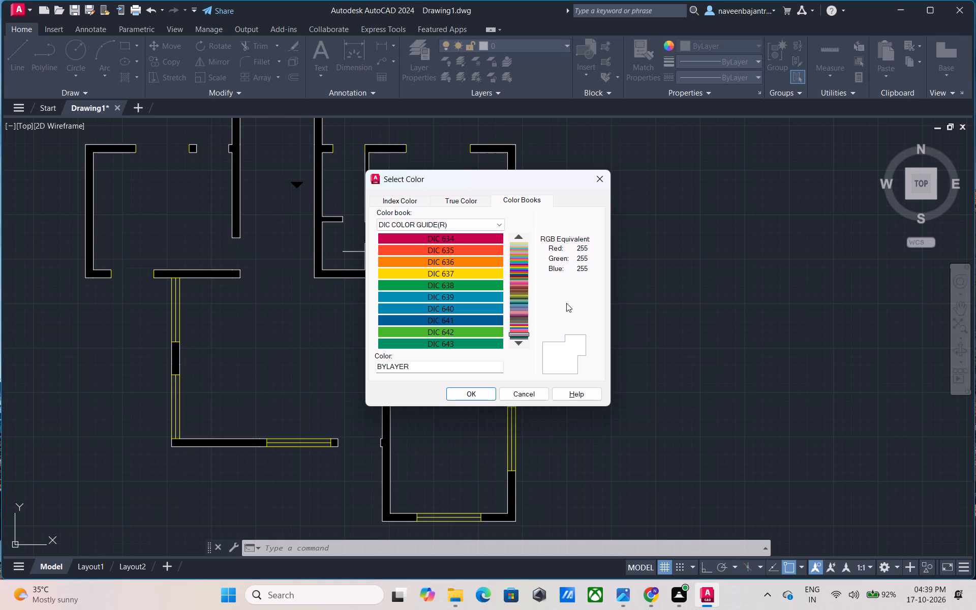
key("Down")
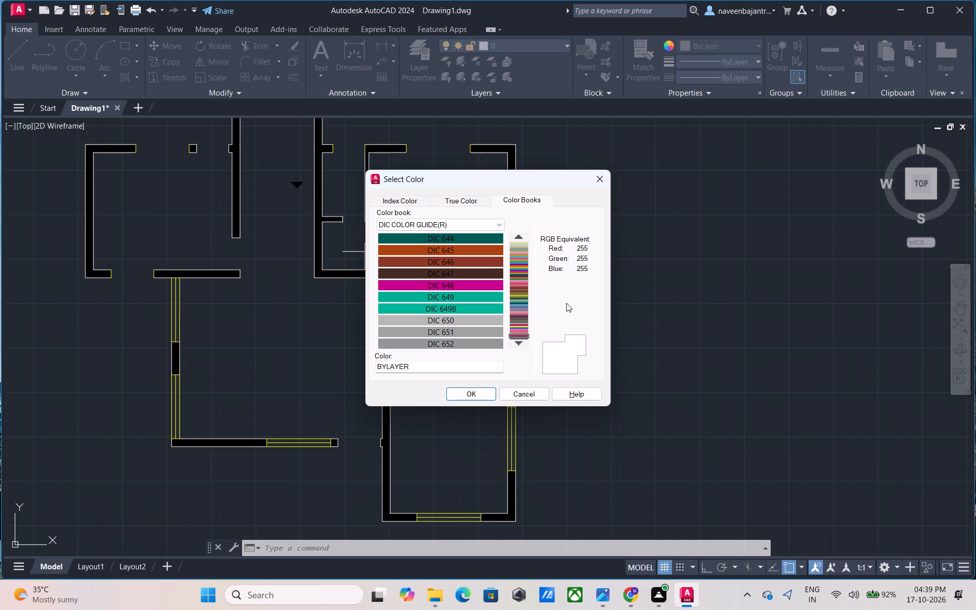
key("Down")
key("Down")
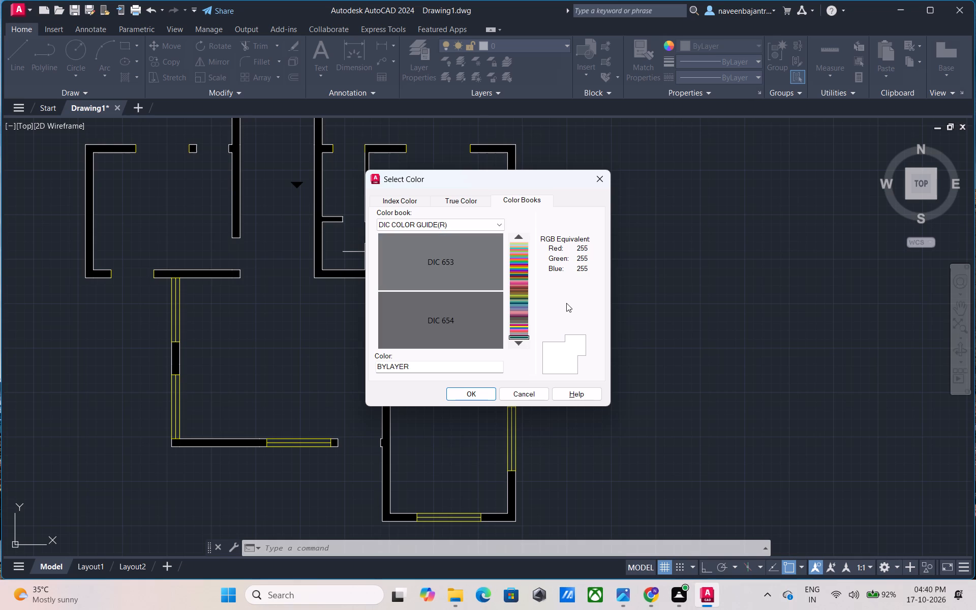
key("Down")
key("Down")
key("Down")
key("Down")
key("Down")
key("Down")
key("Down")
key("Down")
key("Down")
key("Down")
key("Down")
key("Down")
Look back through the DIC COLOR GUIDE(R) swatches from DIC 654 to about DIC 540 for a suitable object color.
key("Up")
key("Up")
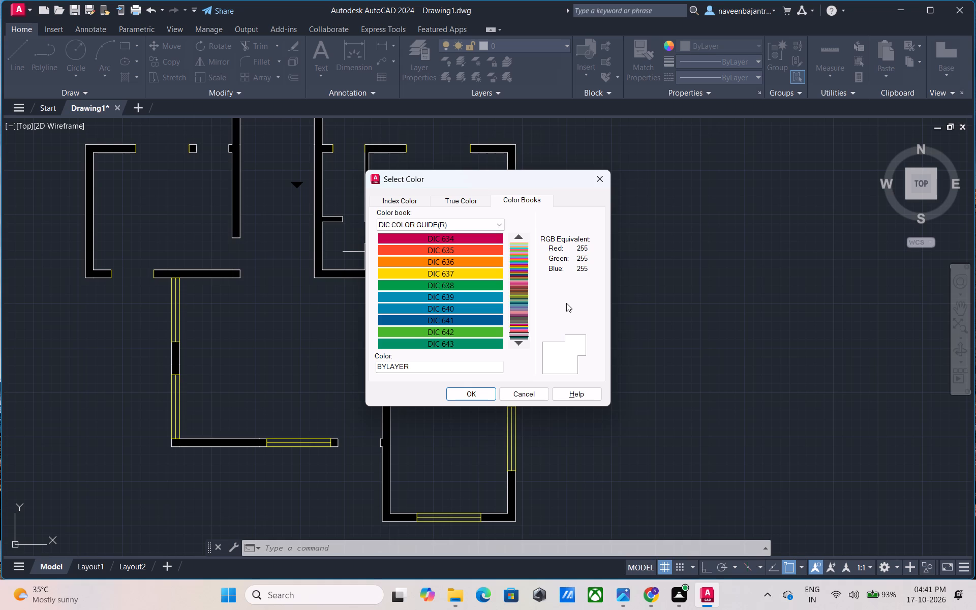
key("Up")
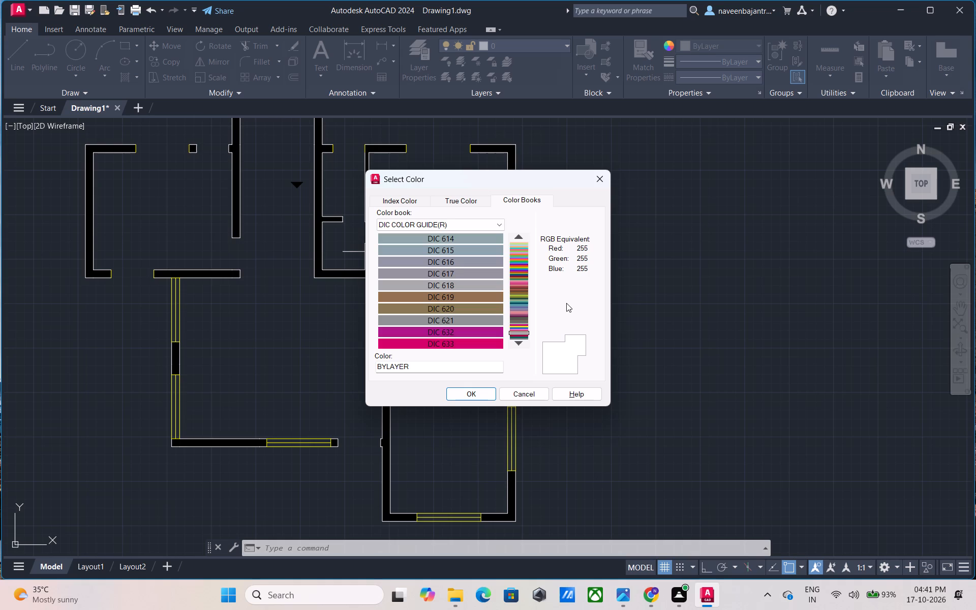
key("Up")
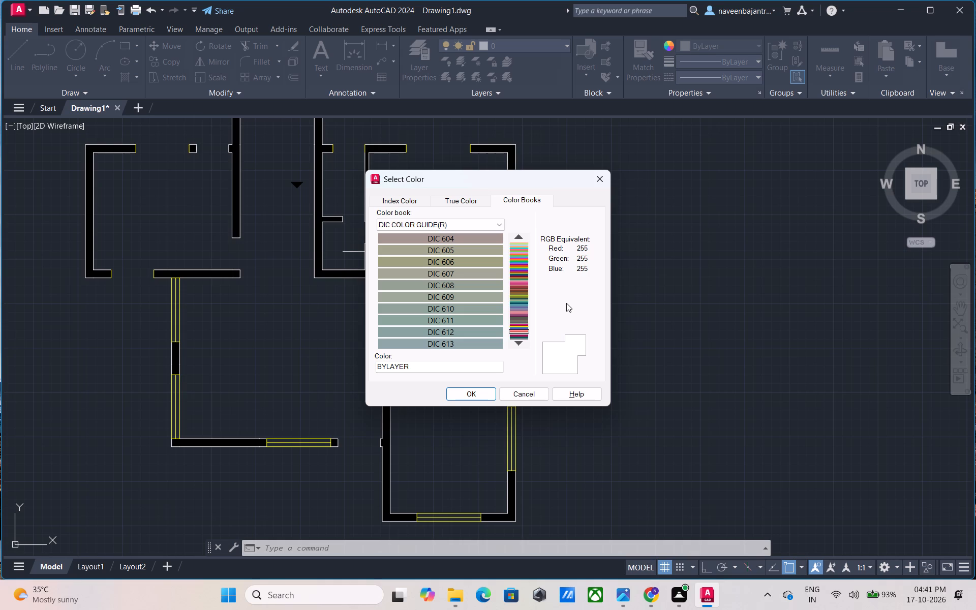
key("Up")
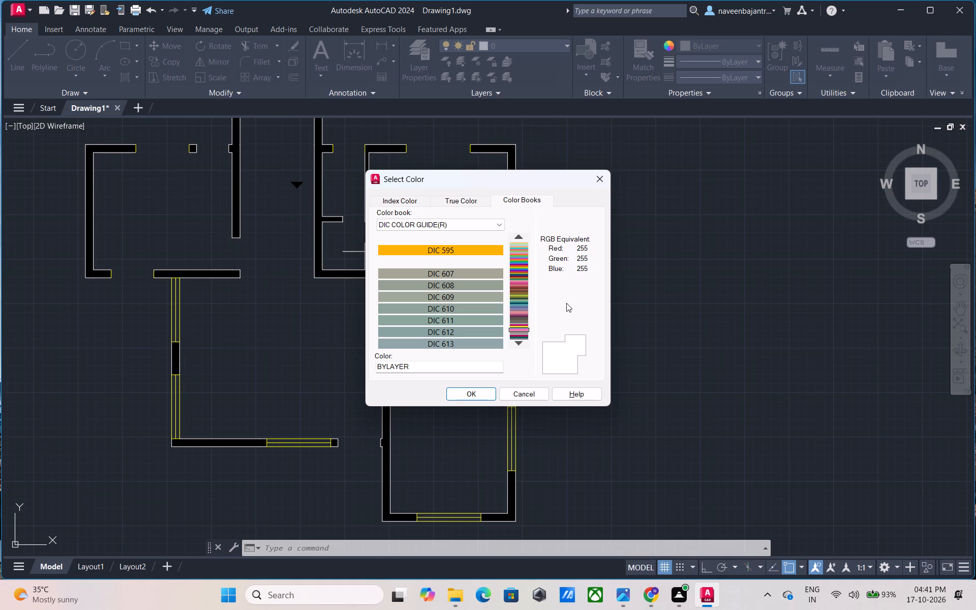
key("Up")
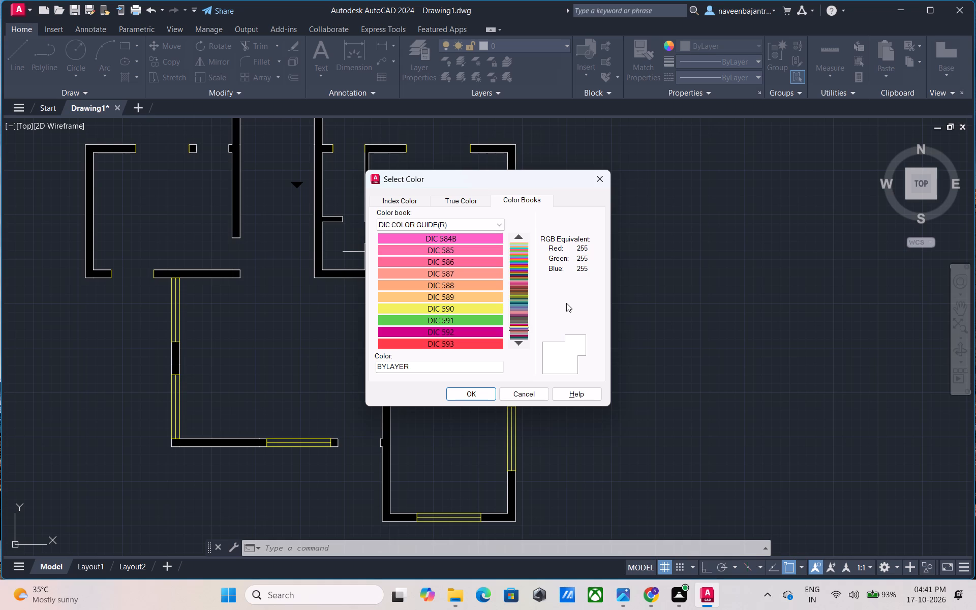
key("Up")
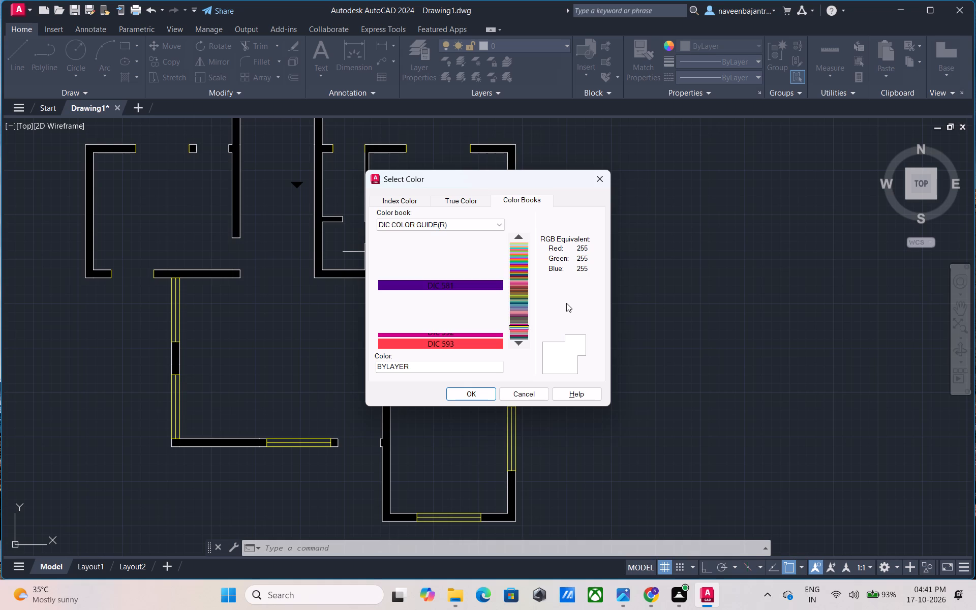
key("Up")
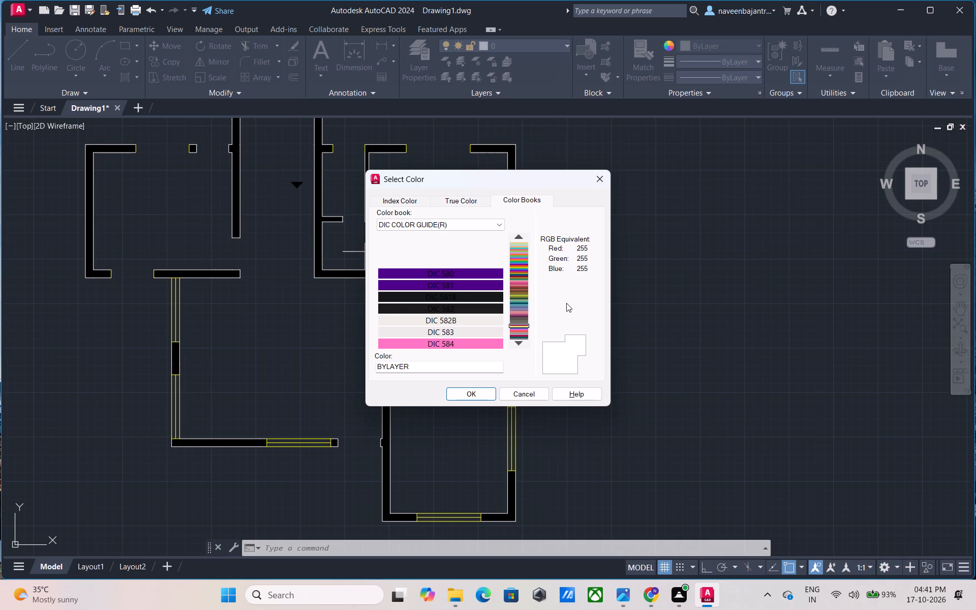
key("Up")
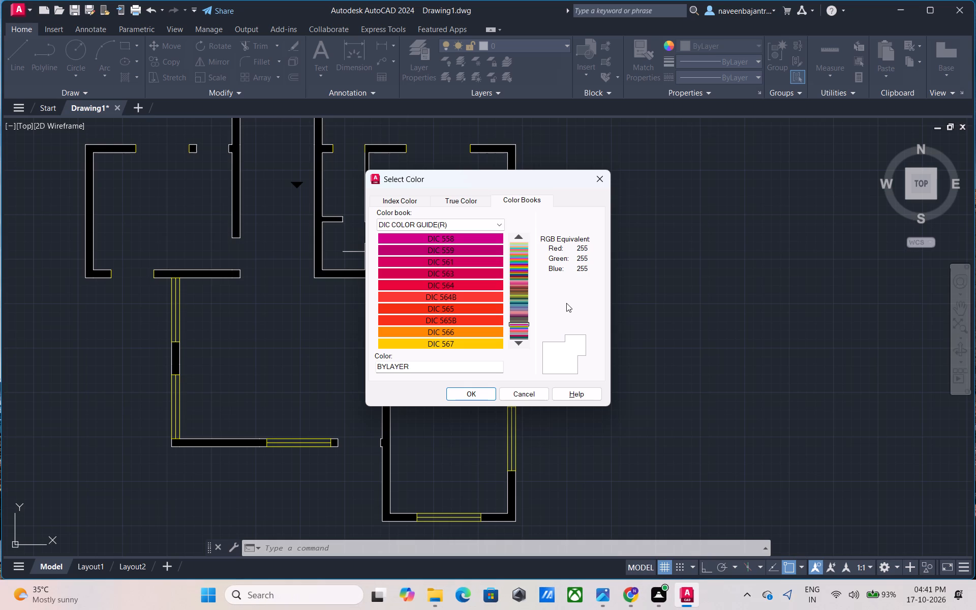
key("Up")
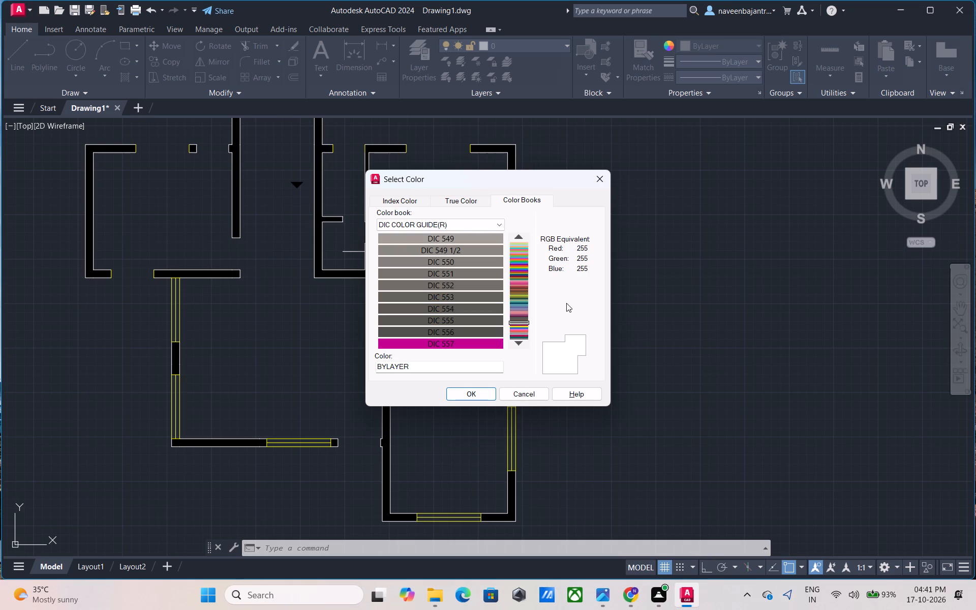
key("Up")
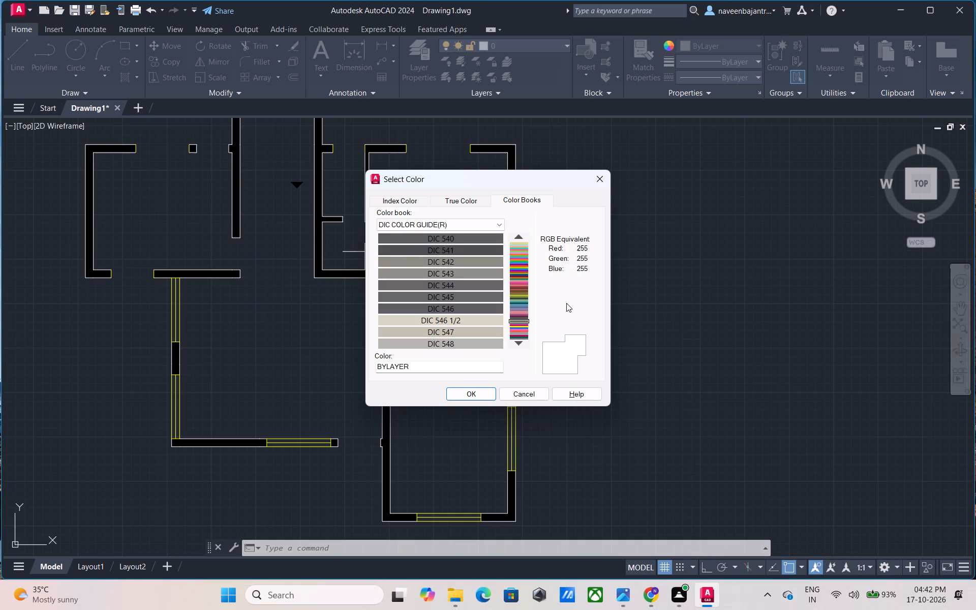
Look back through the DIC COLOR GUIDE(R) swatches from about DIC 540 to DIC 410 for an object color.
key("Up")
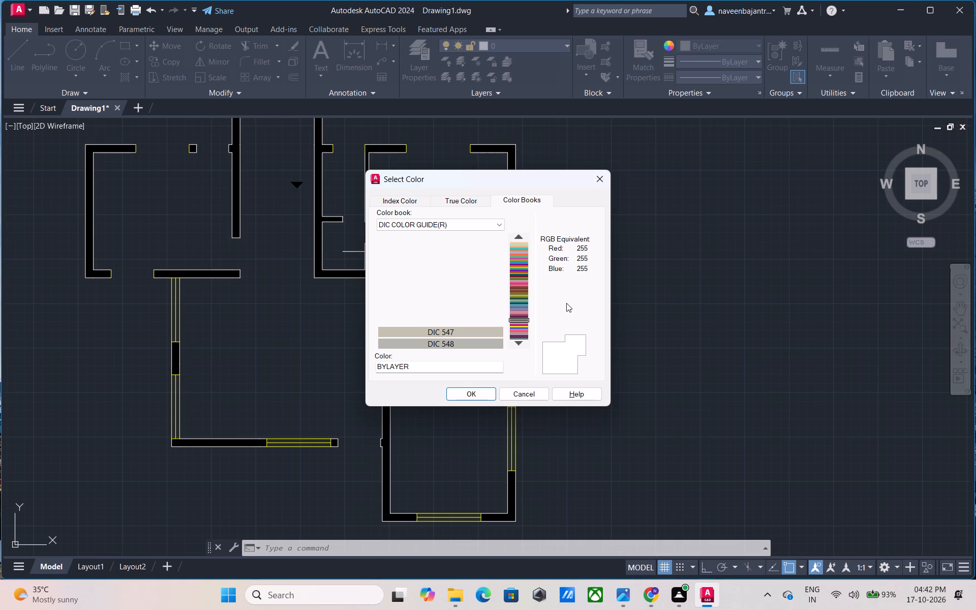
key("Up")
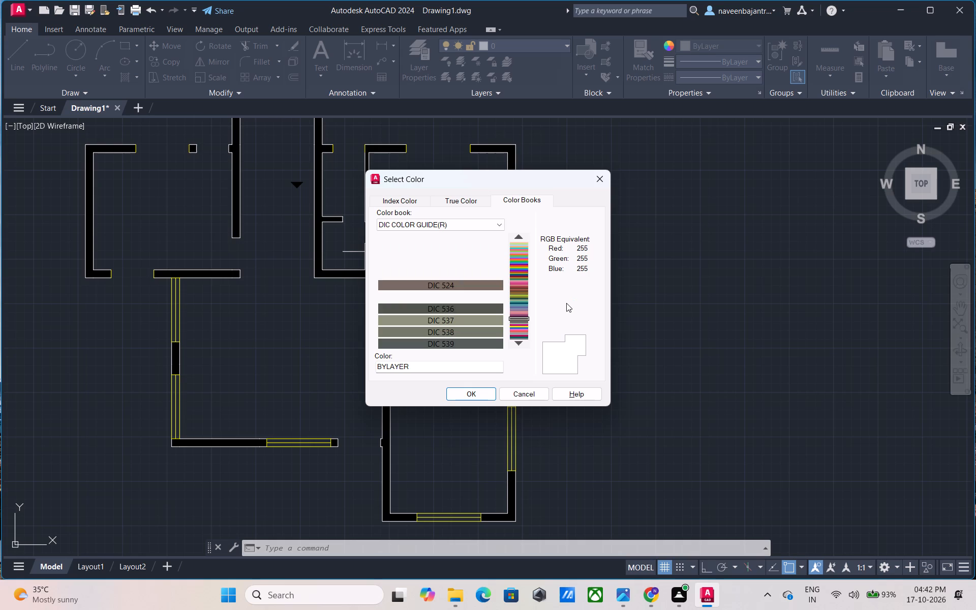
key("Up")
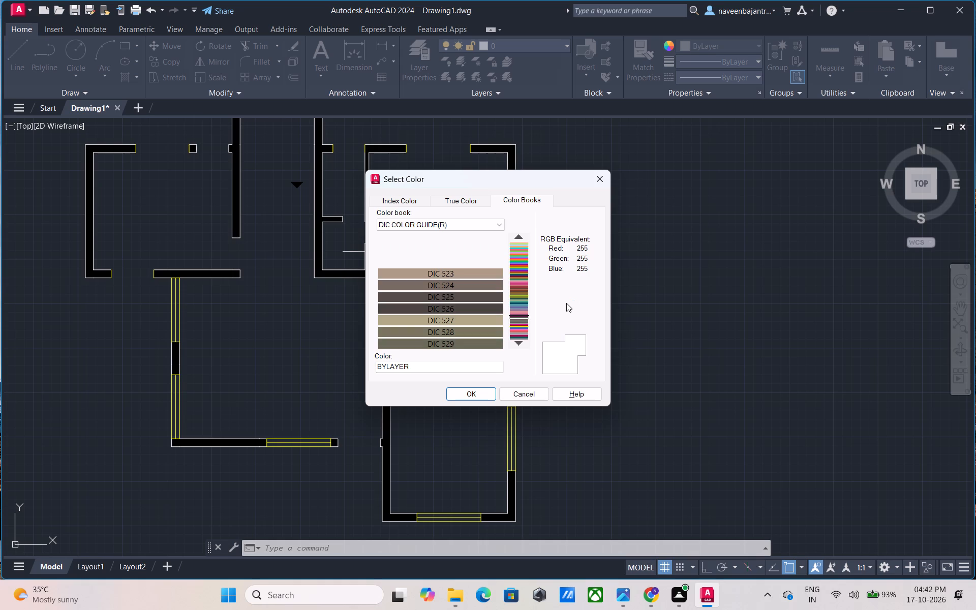
key("Up")
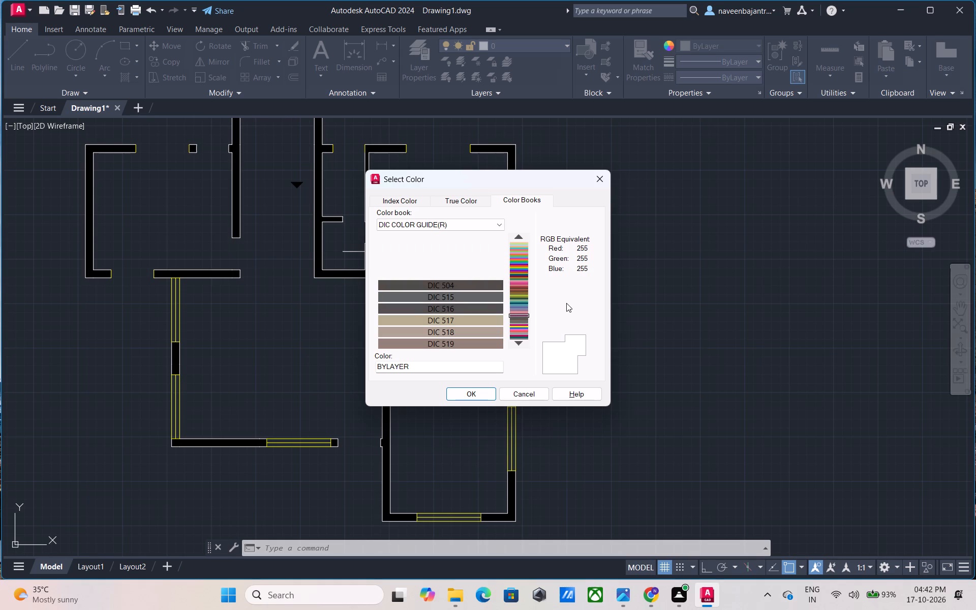
key("Up")
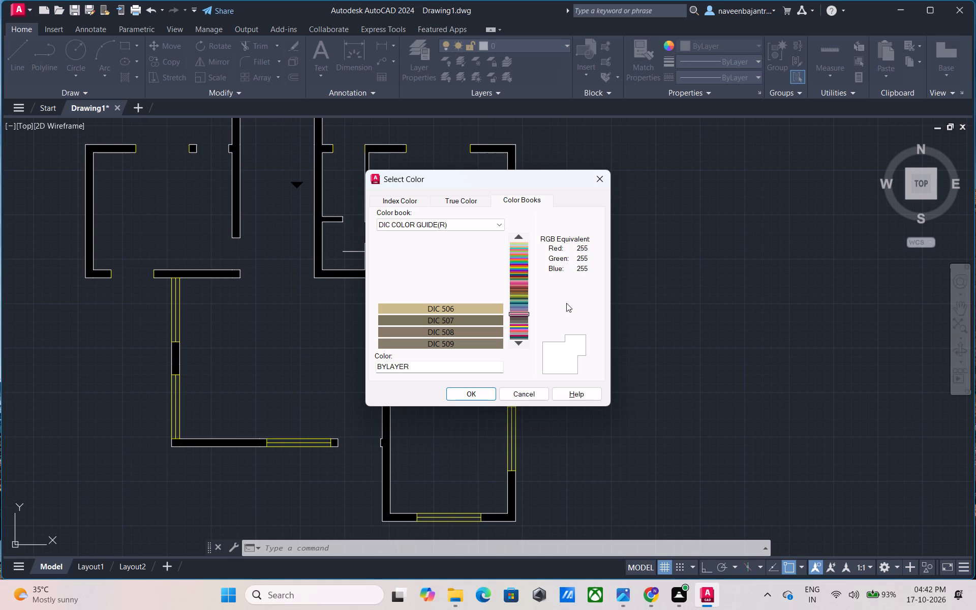
key("Up")
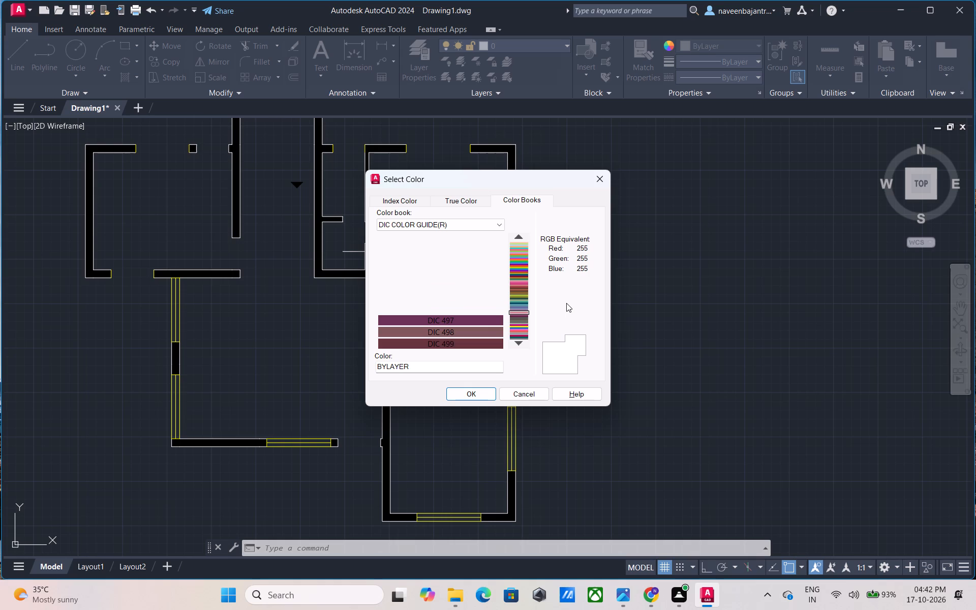
key("Up")
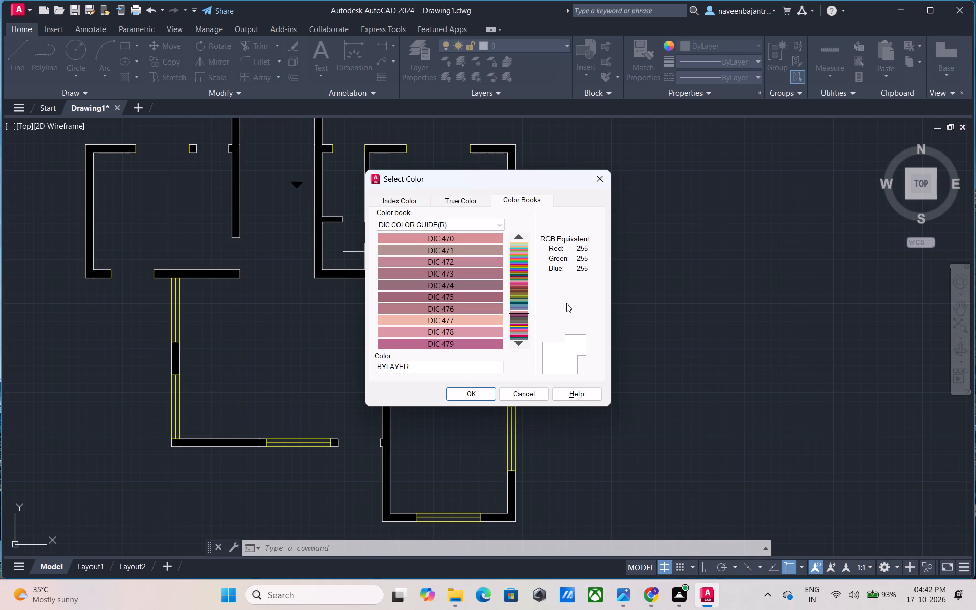
key("Up")
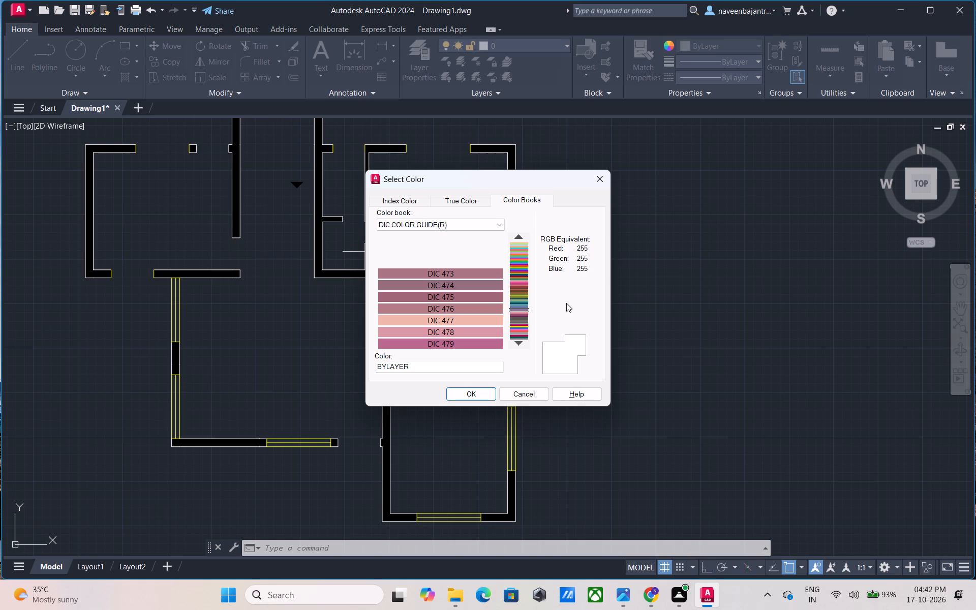
key("Up")
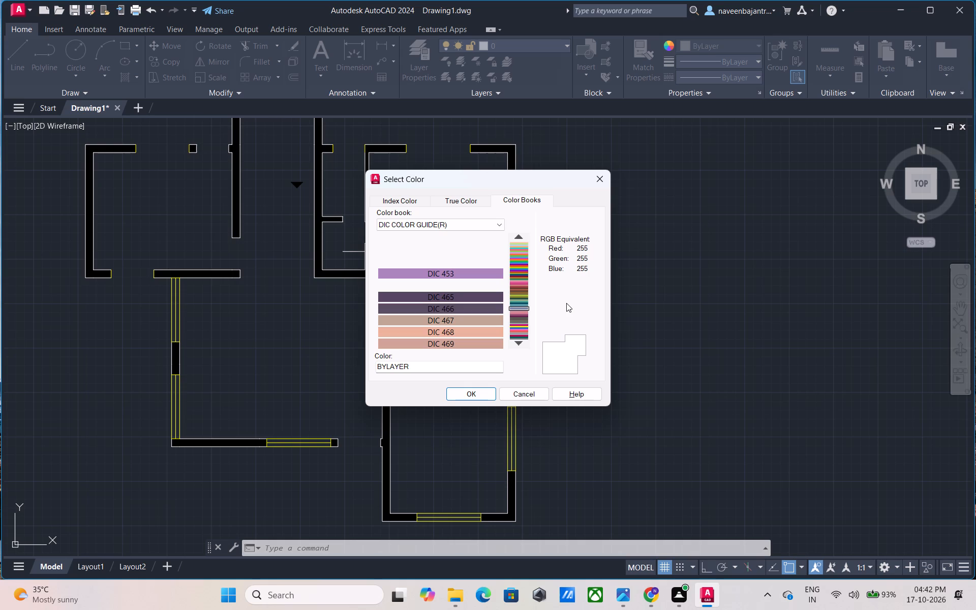
key("Up")
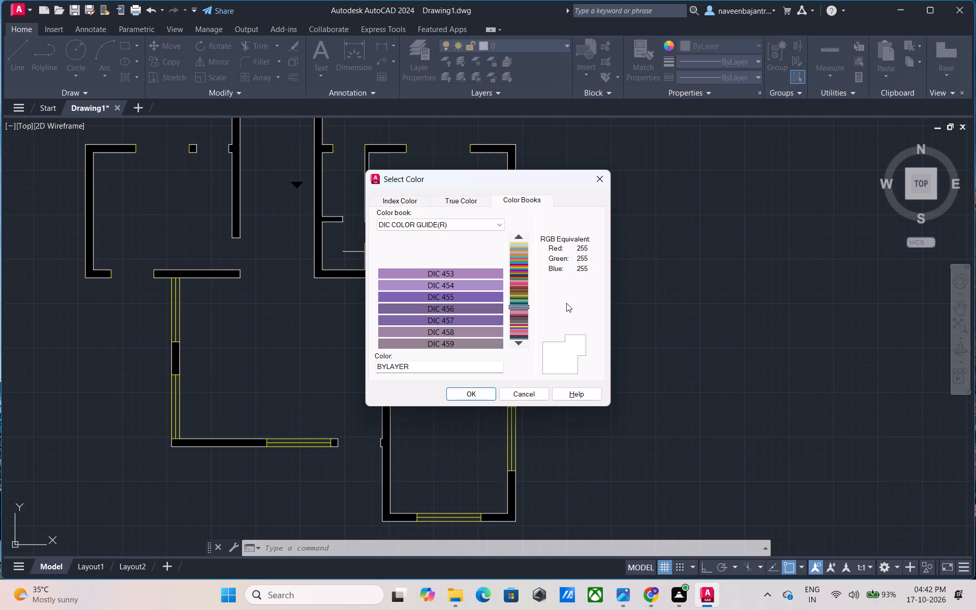
key("Up")
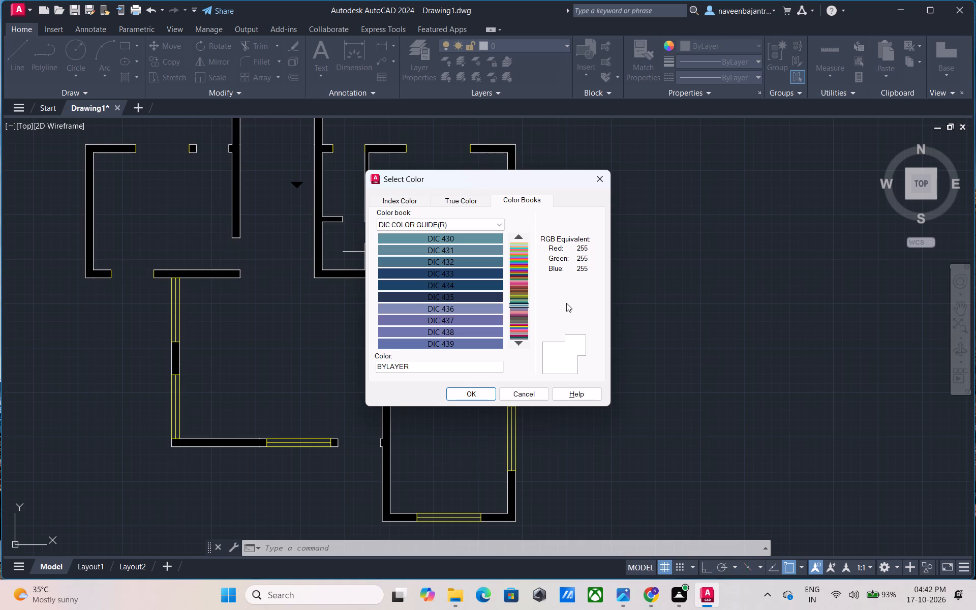
key("Up")
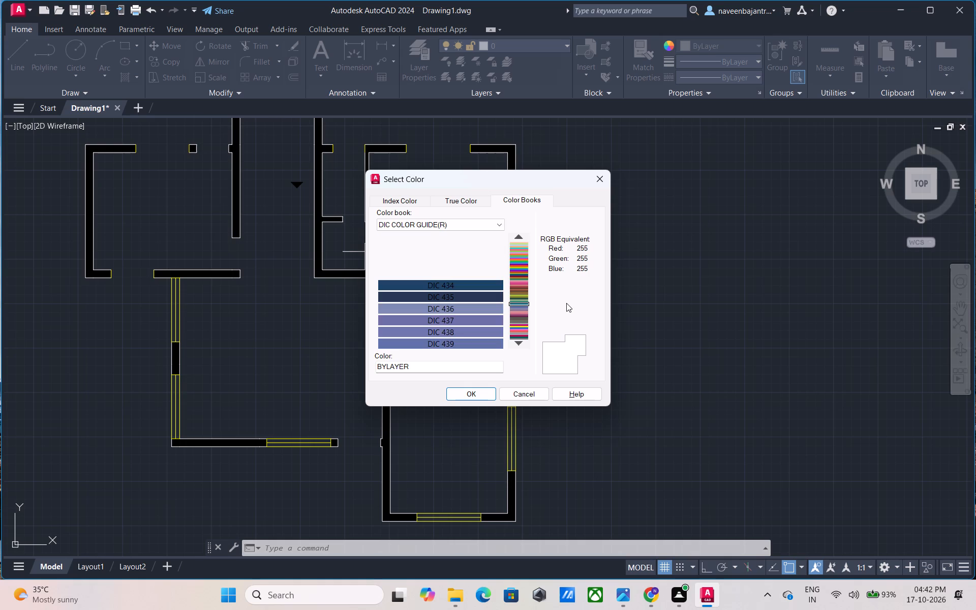
key("Up")
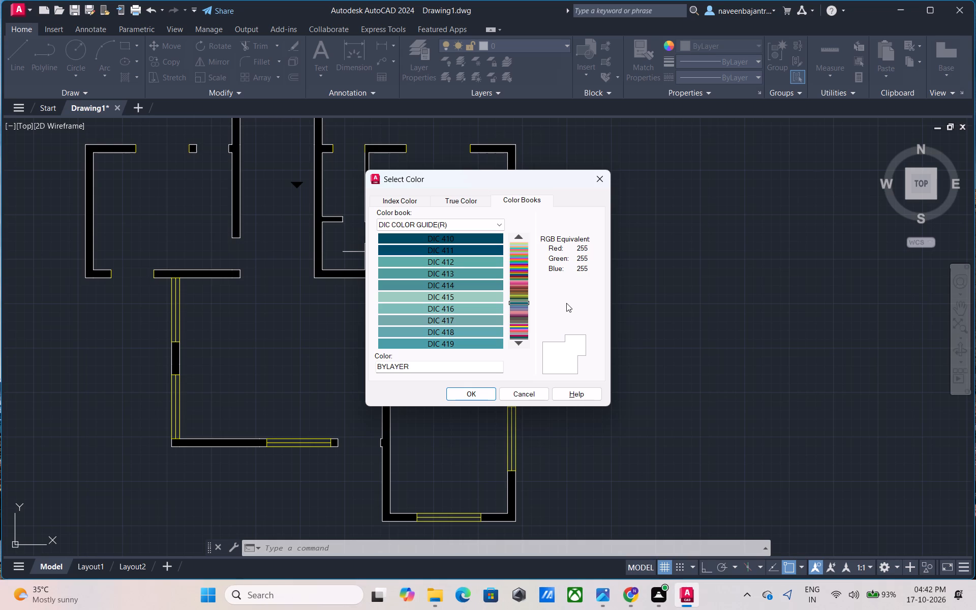
Look back through the DIC COLOR GUIDE(R) swatches from DIC 410 to about DIC 310 for a suitable object color.
key("Up")
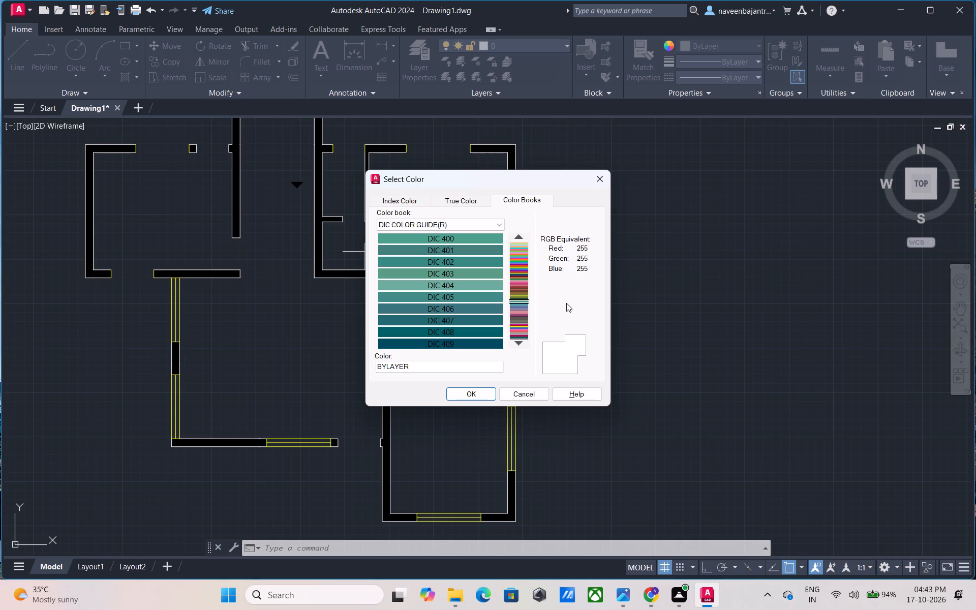
key("Up")
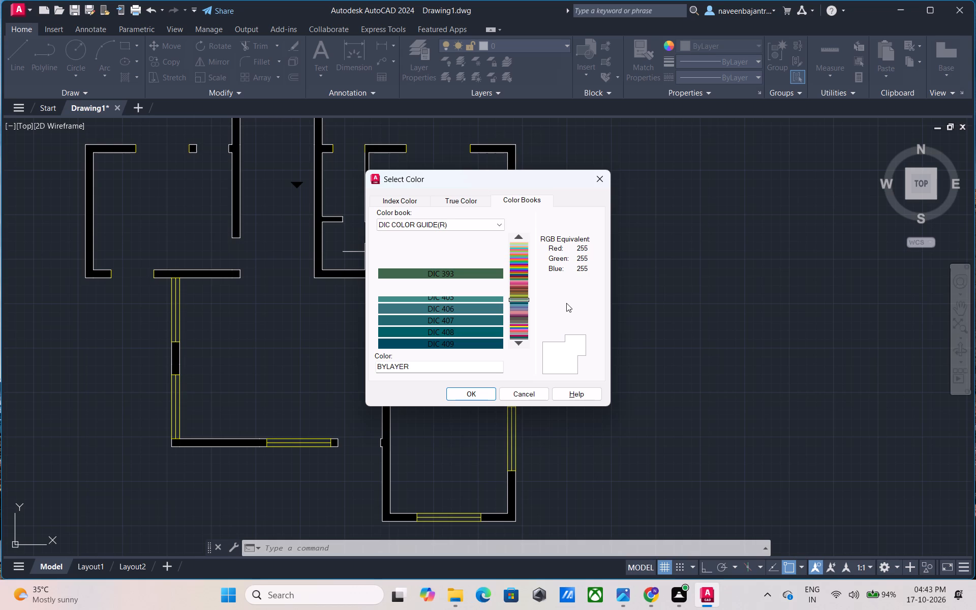
key("Up")
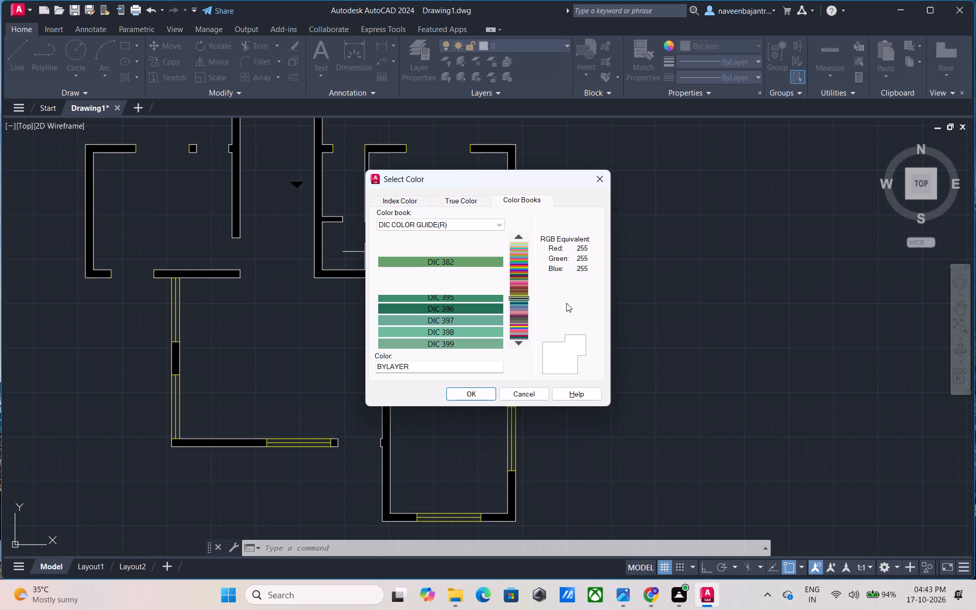
key("Up")
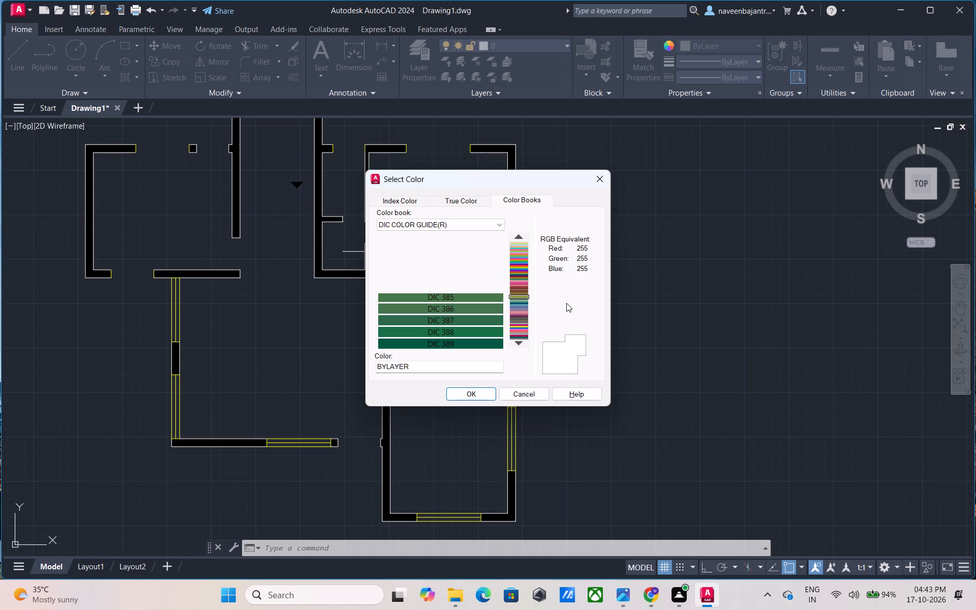
key("Up")
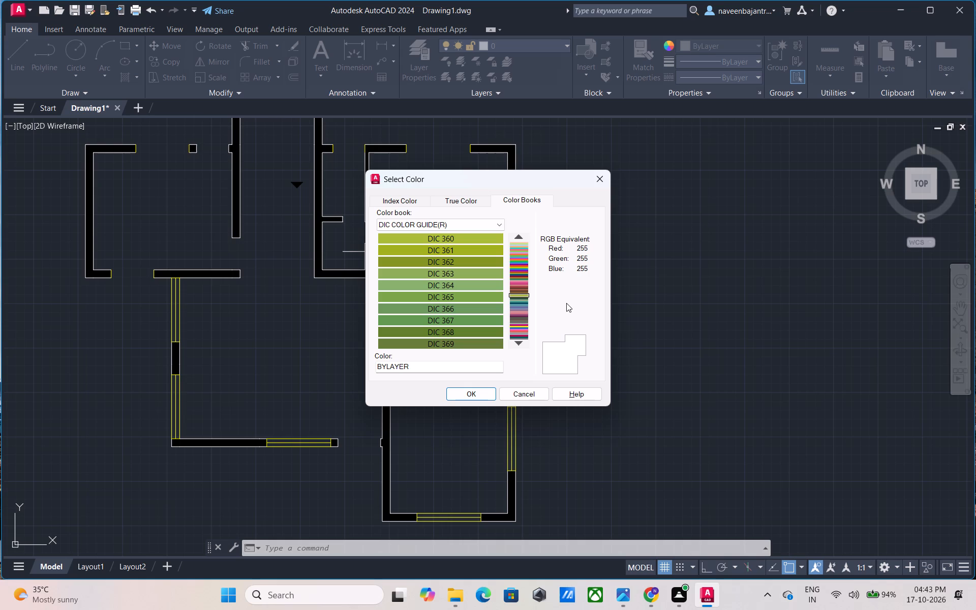
key("Up")
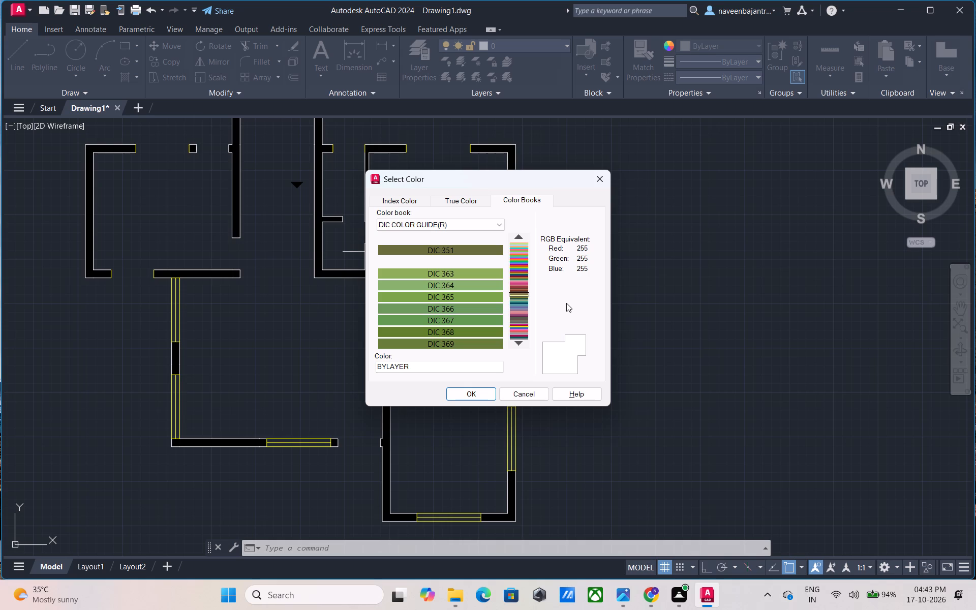
key("Up")
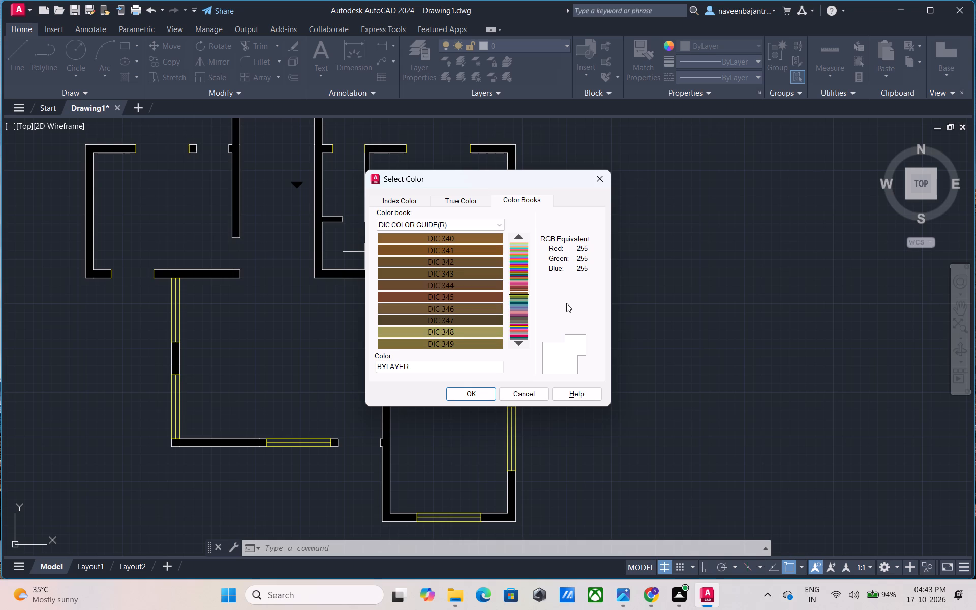
key("Up")
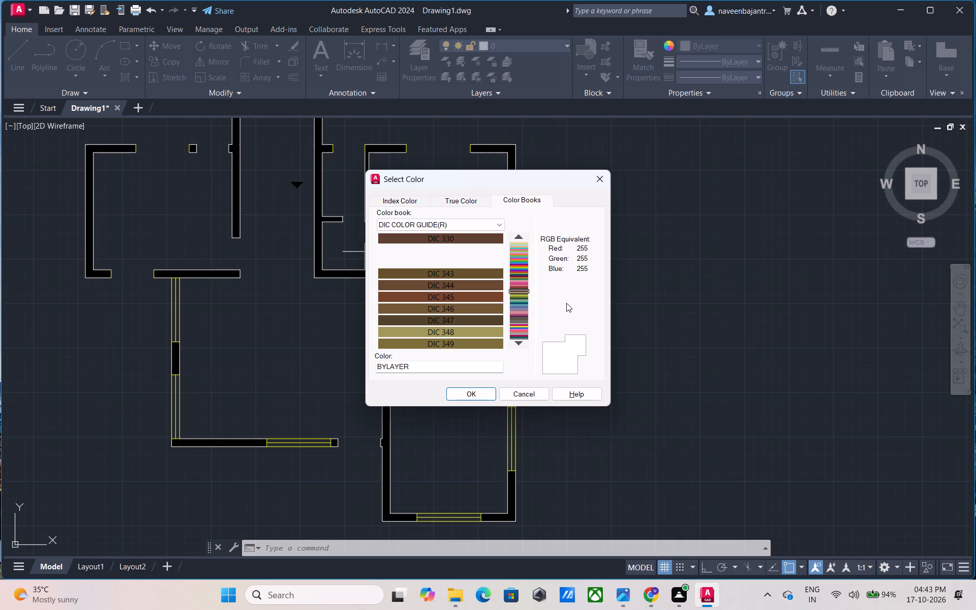
key("Up")
key("Up")
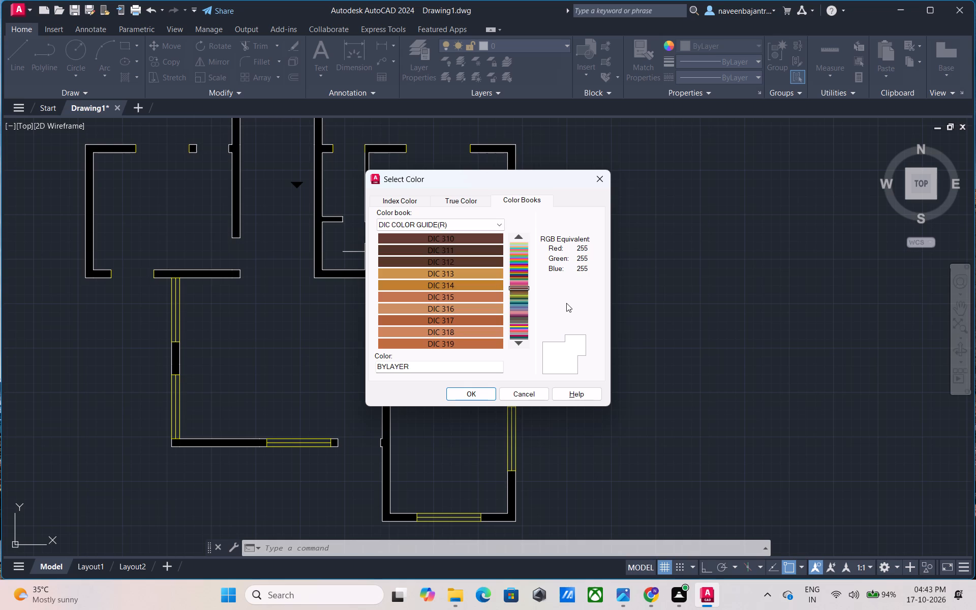
Look back through the DIC COLOR GUIDE(R) swatches from about DIC 310 to DIC 210 for an object color.
key("Up")
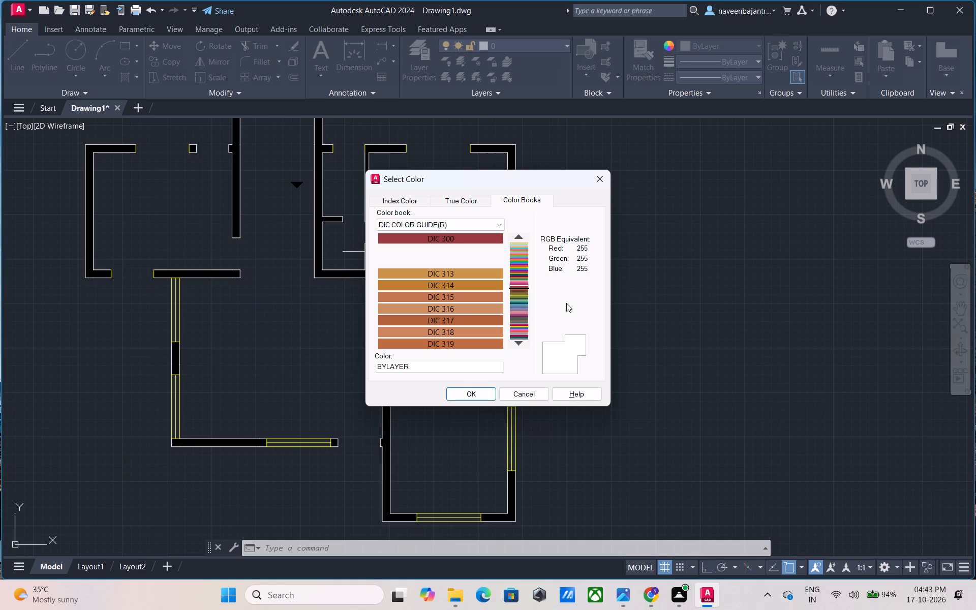
key("Up")
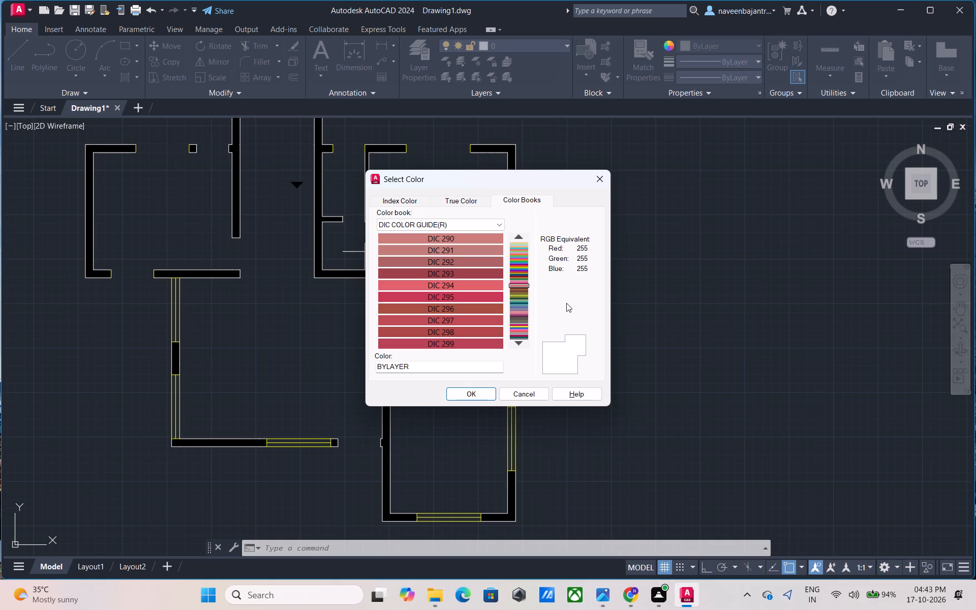
key("Up")
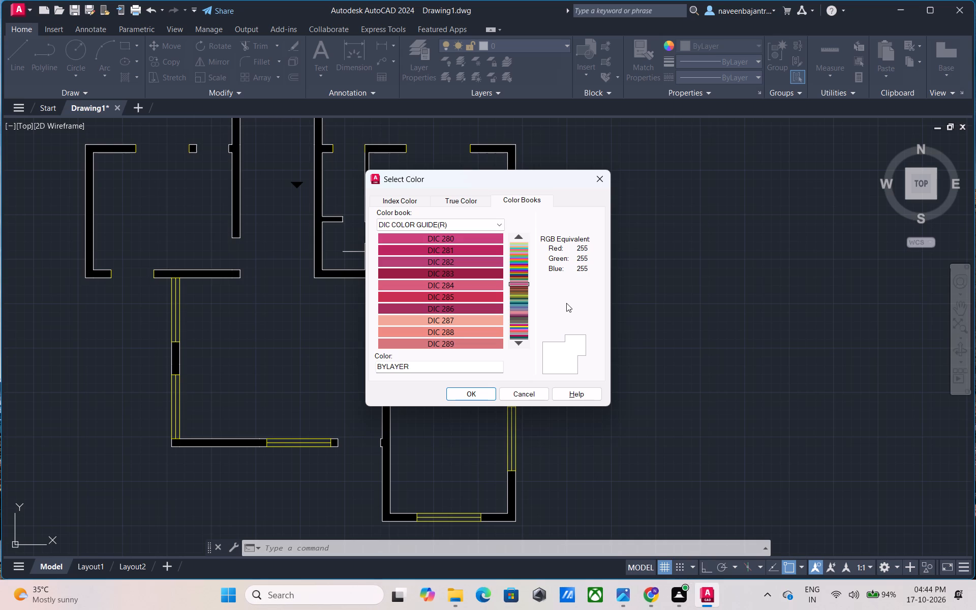
key("Up")
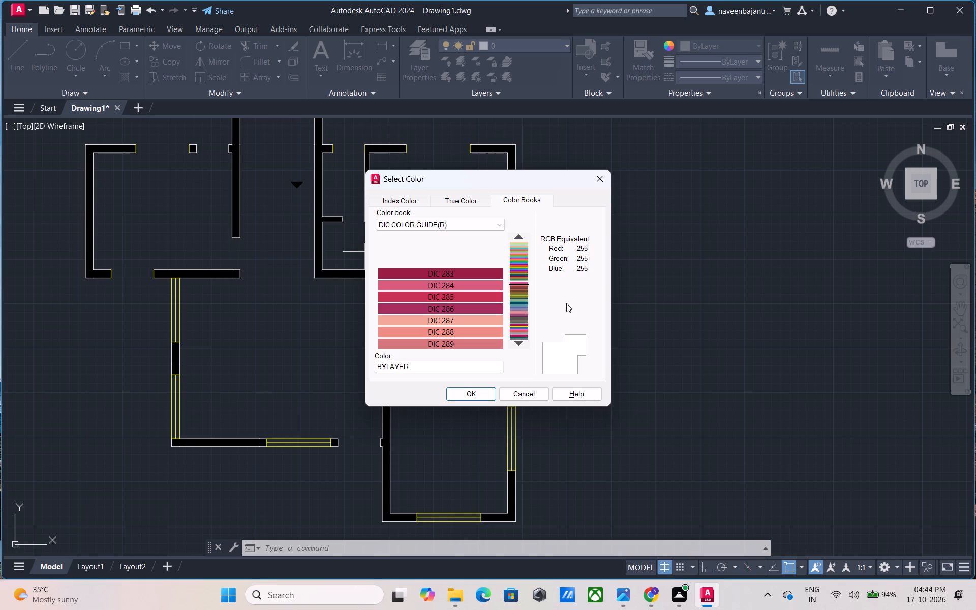
key("Up")
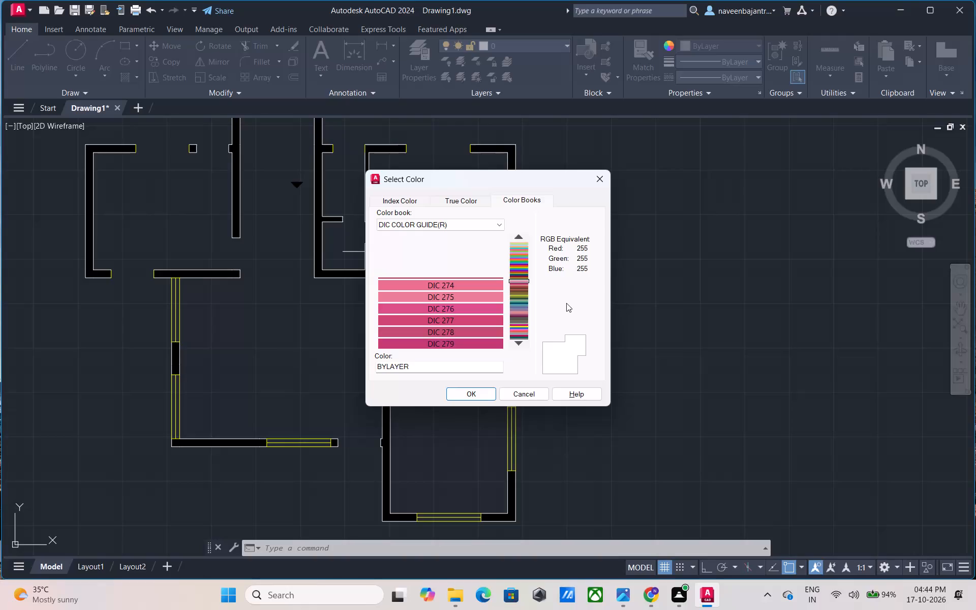
key("Up")
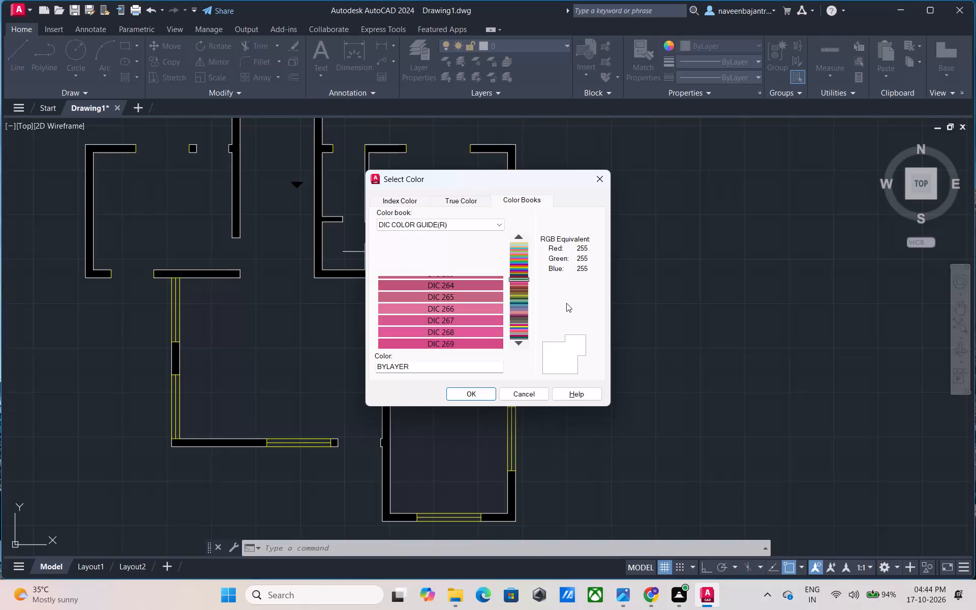
key("Up")
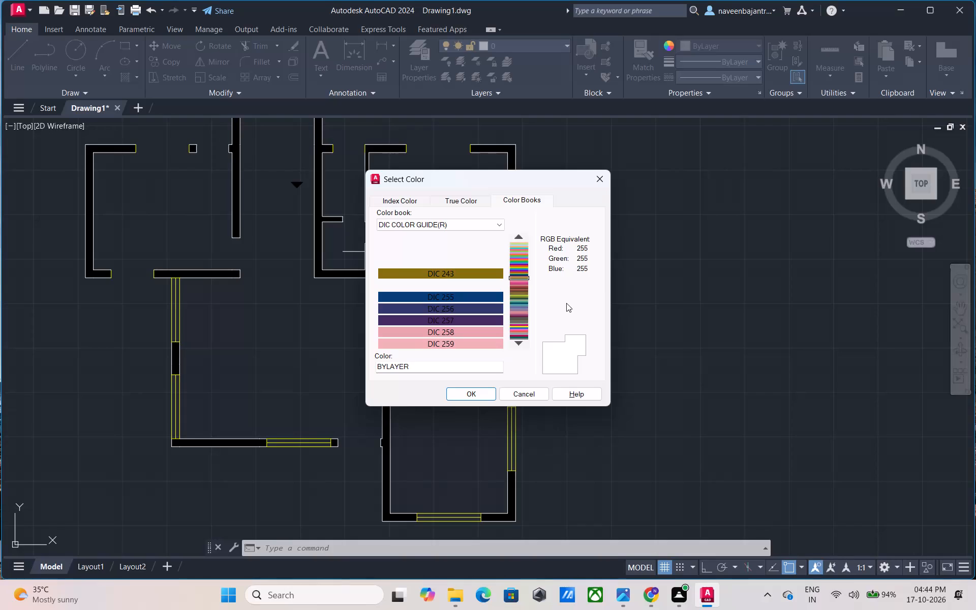
key("Up")
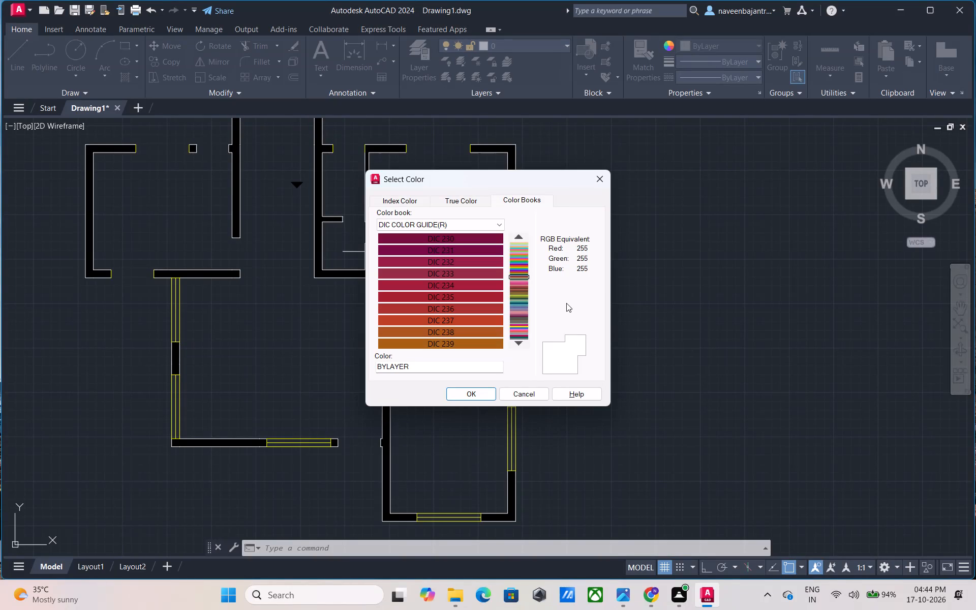
key("Up")
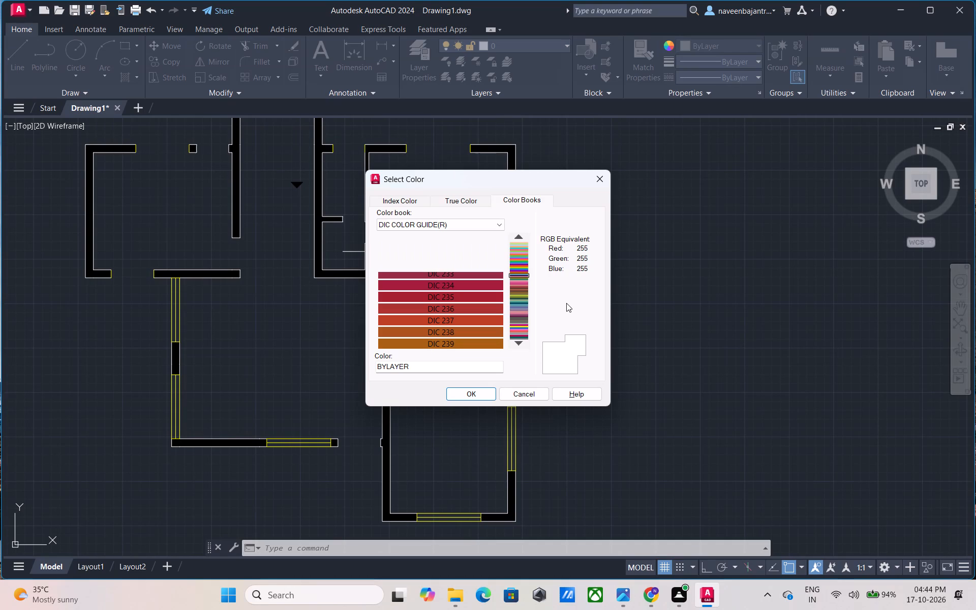
key("Up")
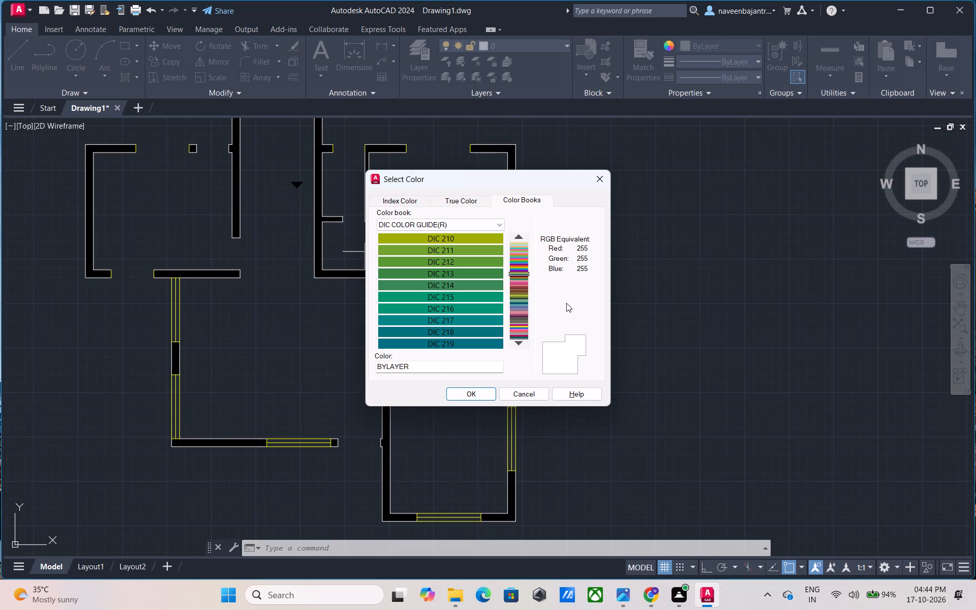
Look back through the DIC COLOR GUIDE(R) swatches from DIC 210 to about DIC 115, and leave the color selection without picking one.
key("Up")
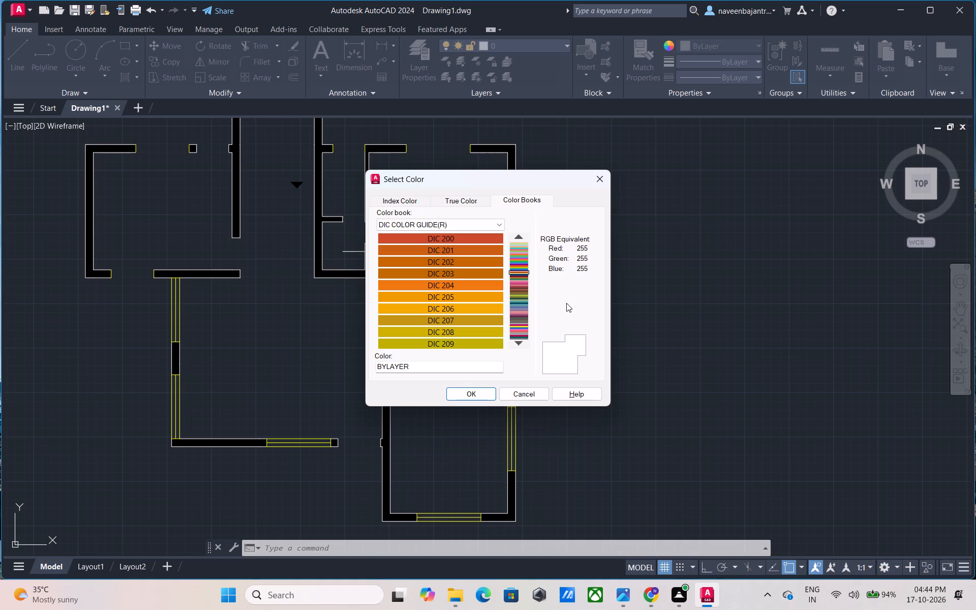
key("Up")
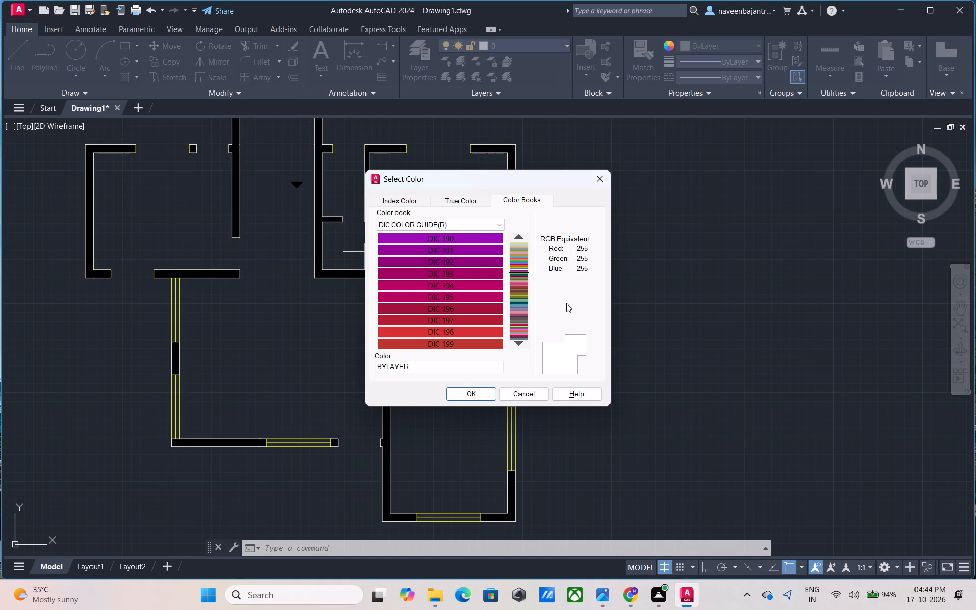
key("Up")
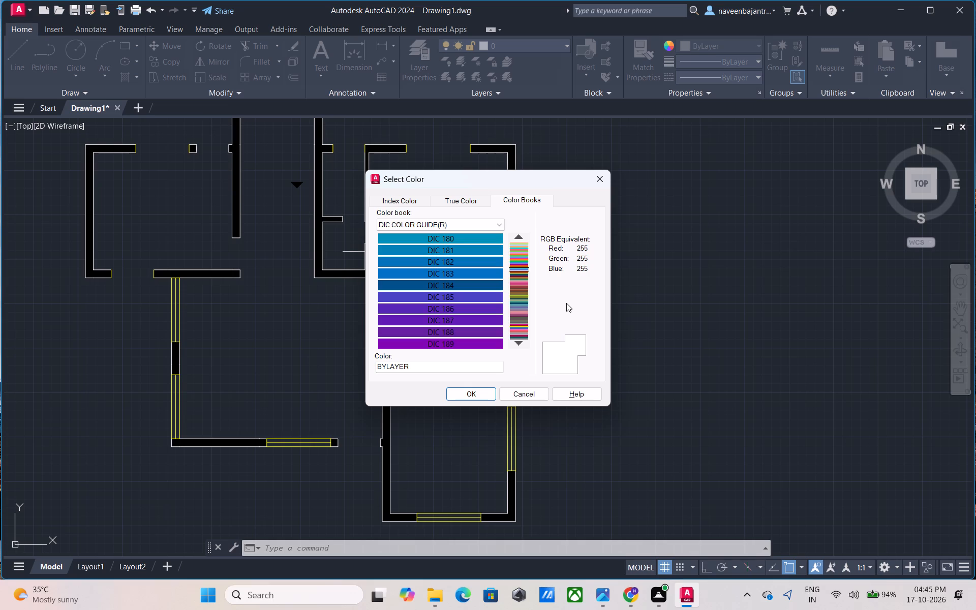
key("Up")
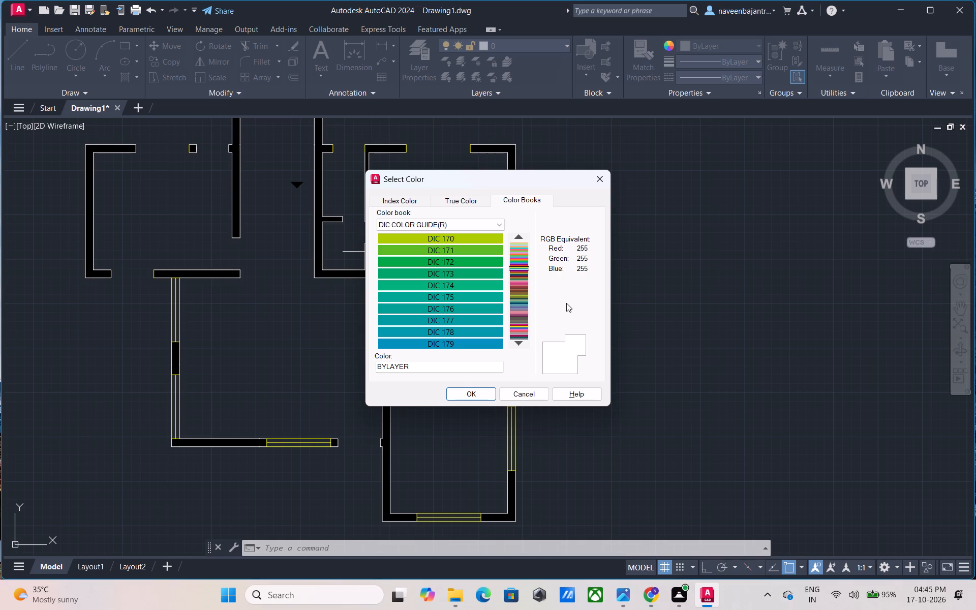
key("Up")
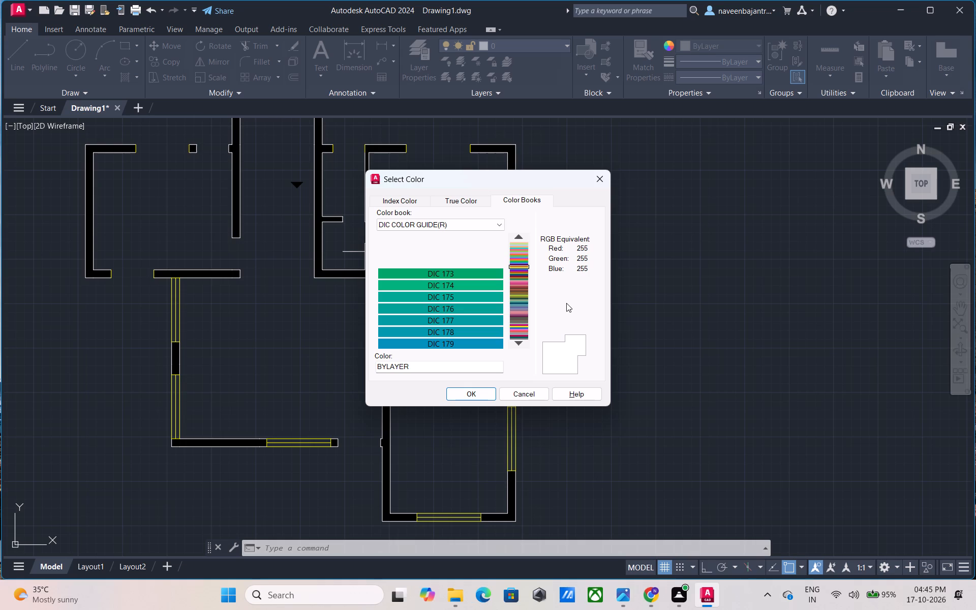
key("Up")
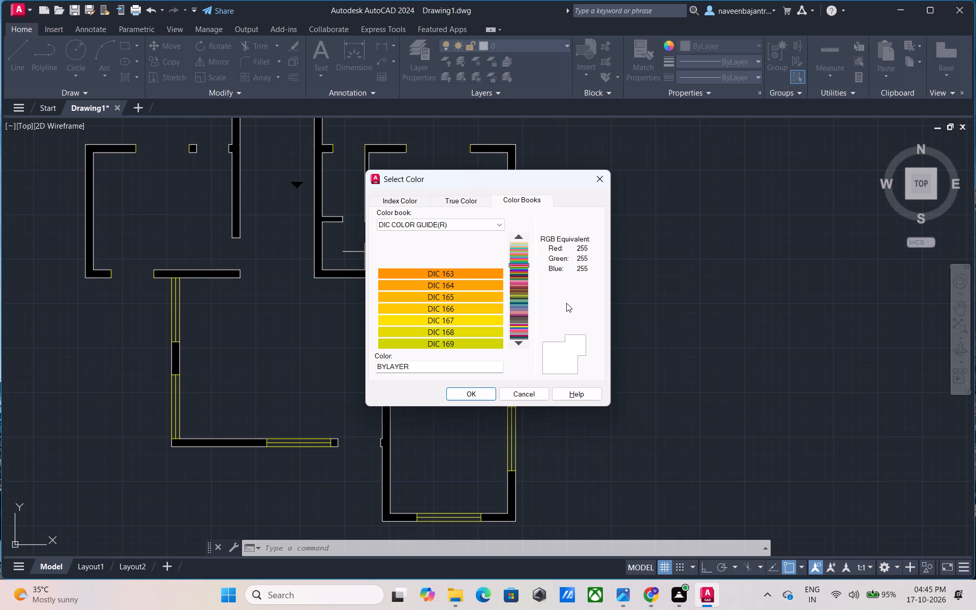
key("Up")
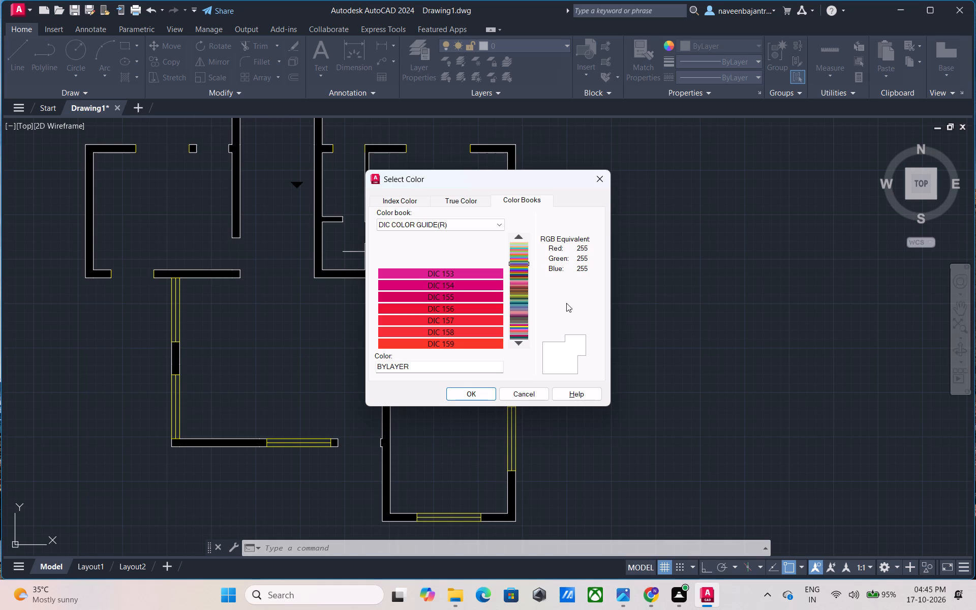
key("Up")
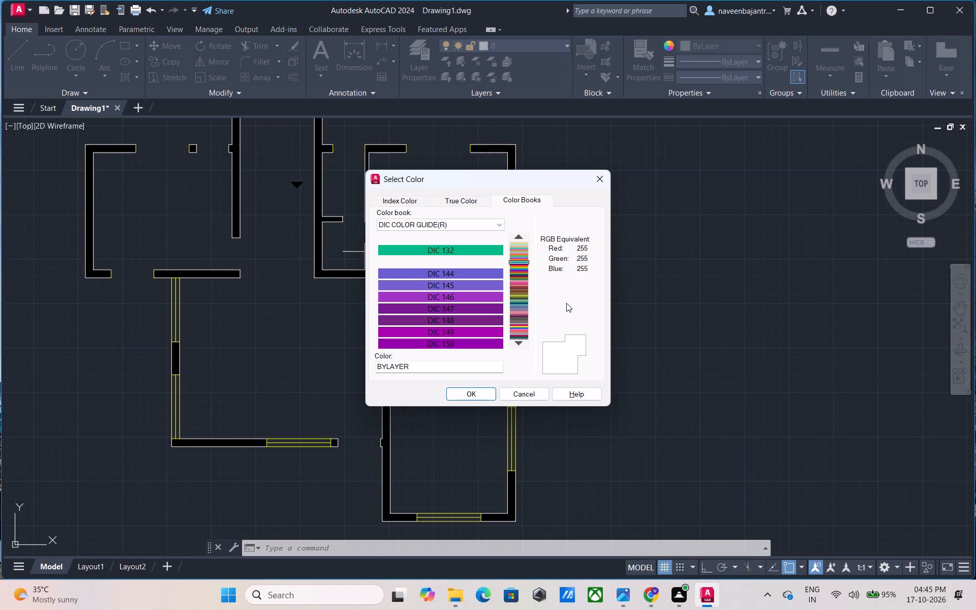
key("Up")
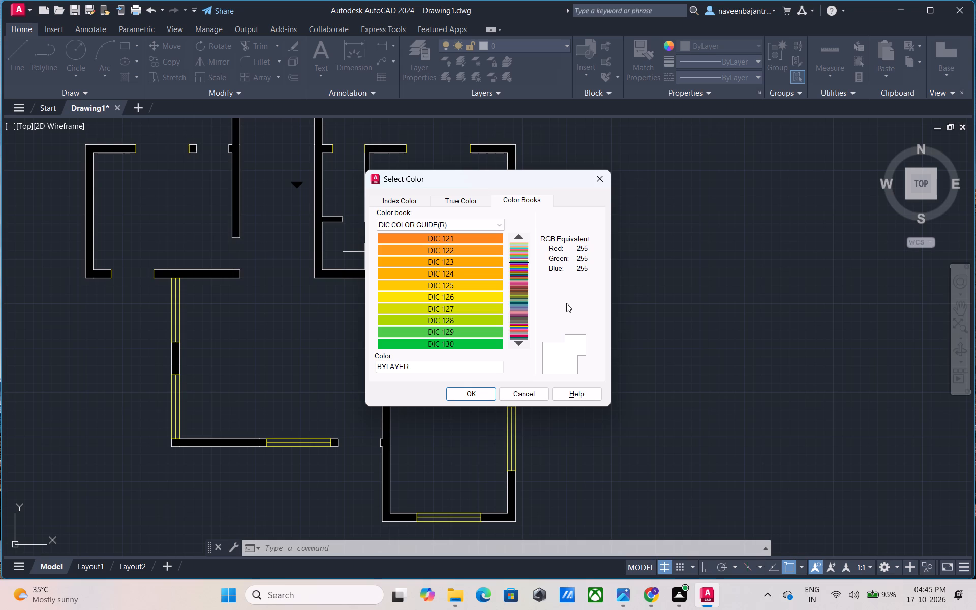
key("Up")
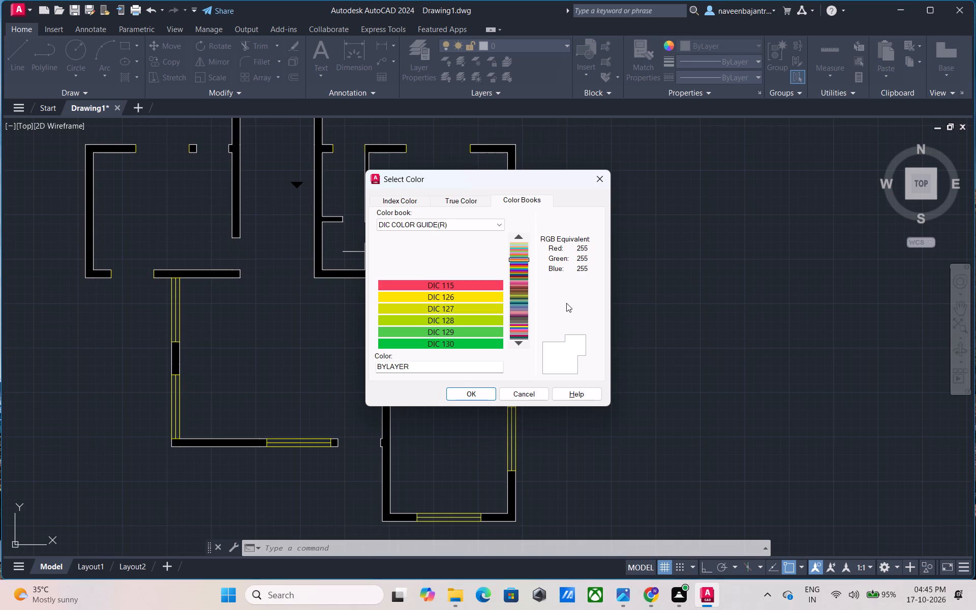
left_click(526, 393)
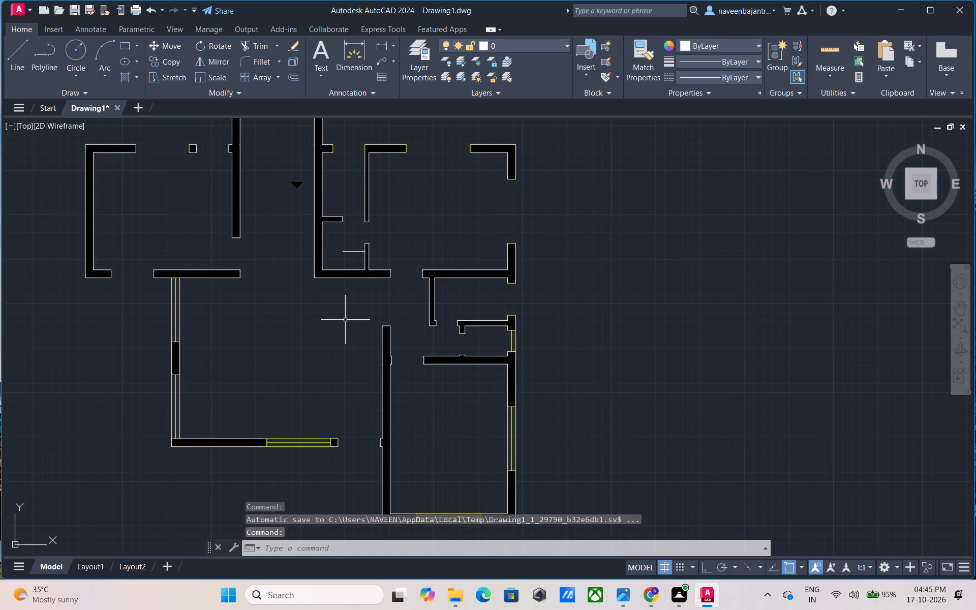
key("Escape")
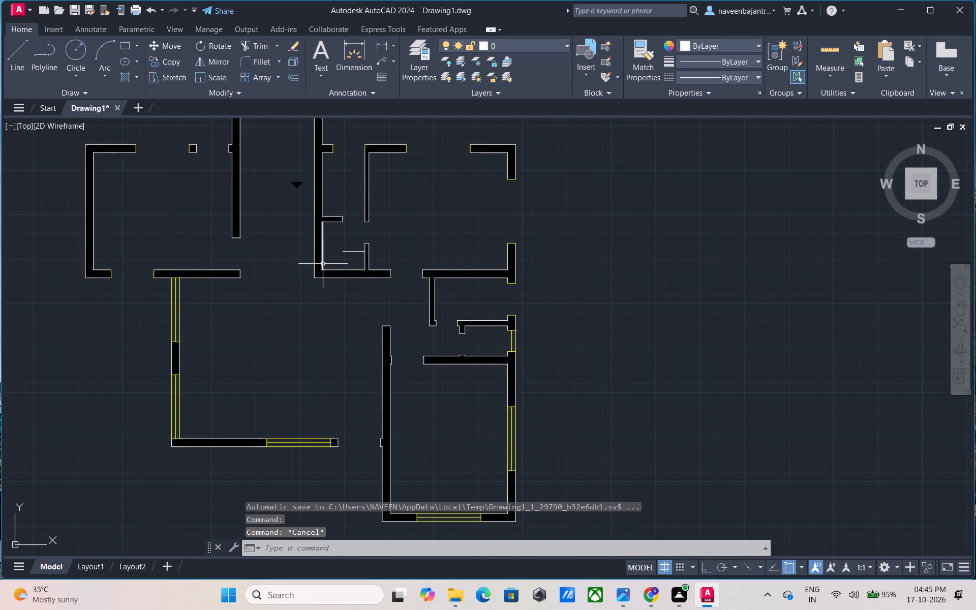
Delete the two solid black hatch fills from the upper and lower walls of the floor plan, keeping the wall outlines.
left_click(319, 259)
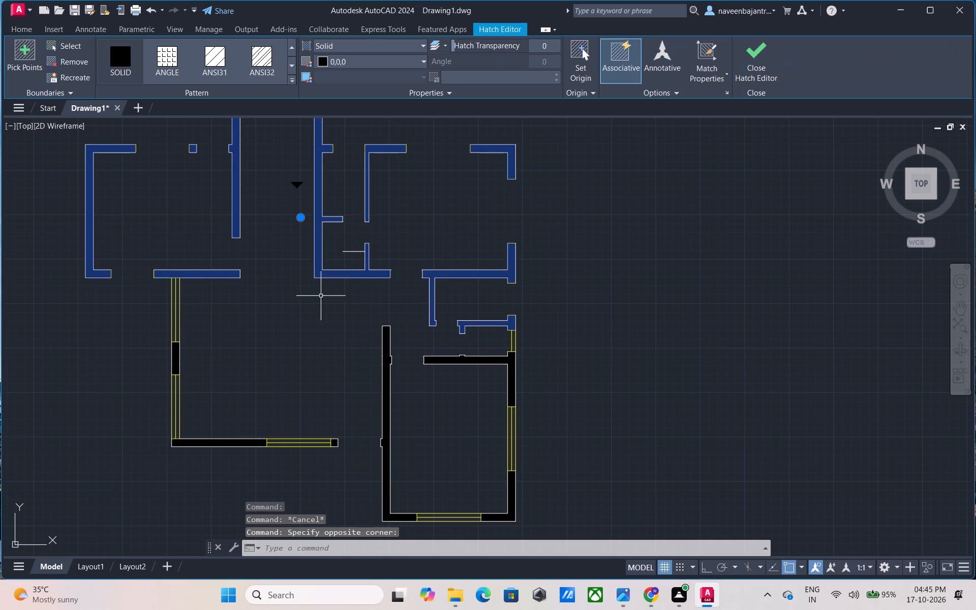
key("Delete")
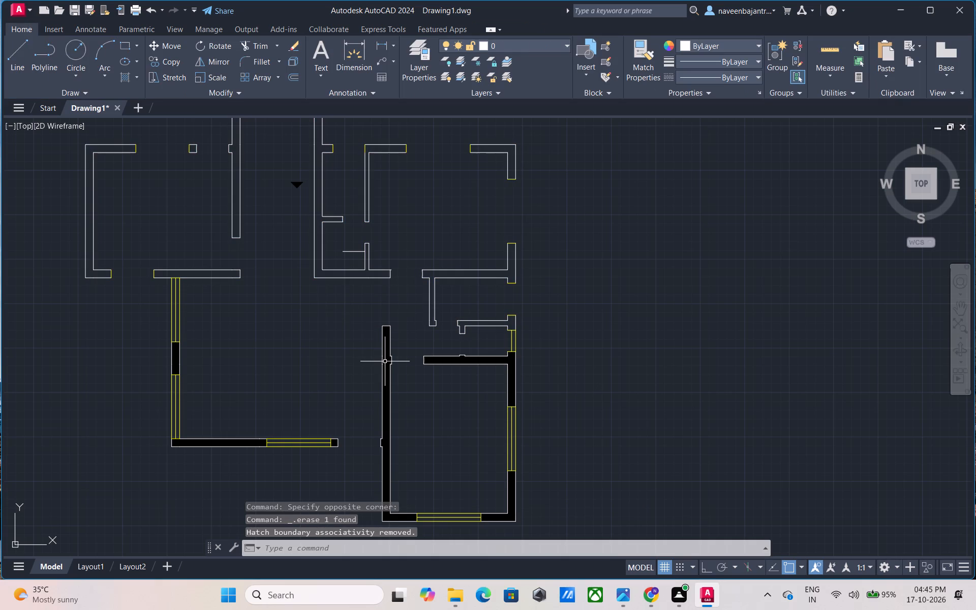
left_click(385, 361)
key("Delete")
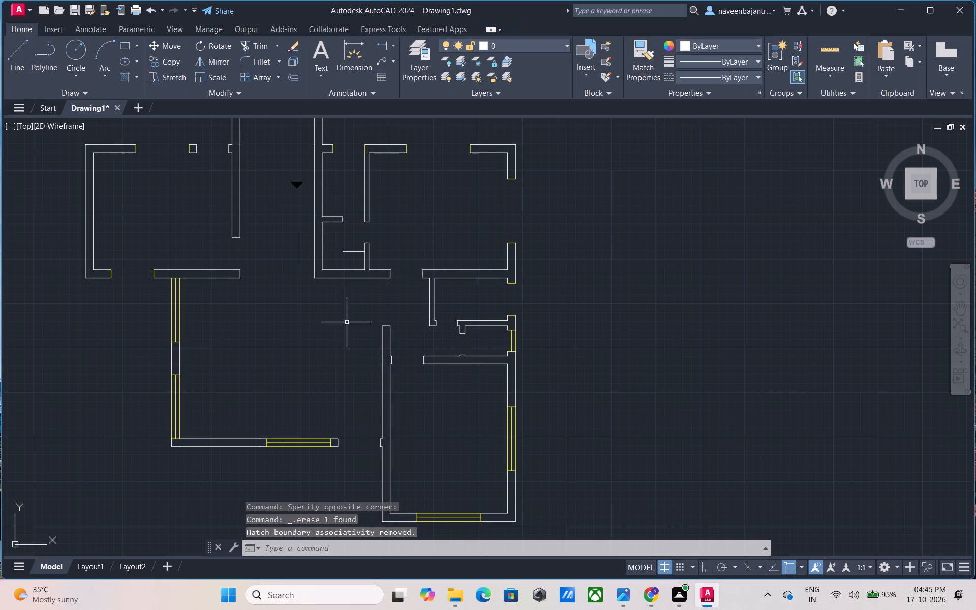
Delete the small solid black triangle marker between the two long vertical walls at the top of the plan.
left_click(297, 187)
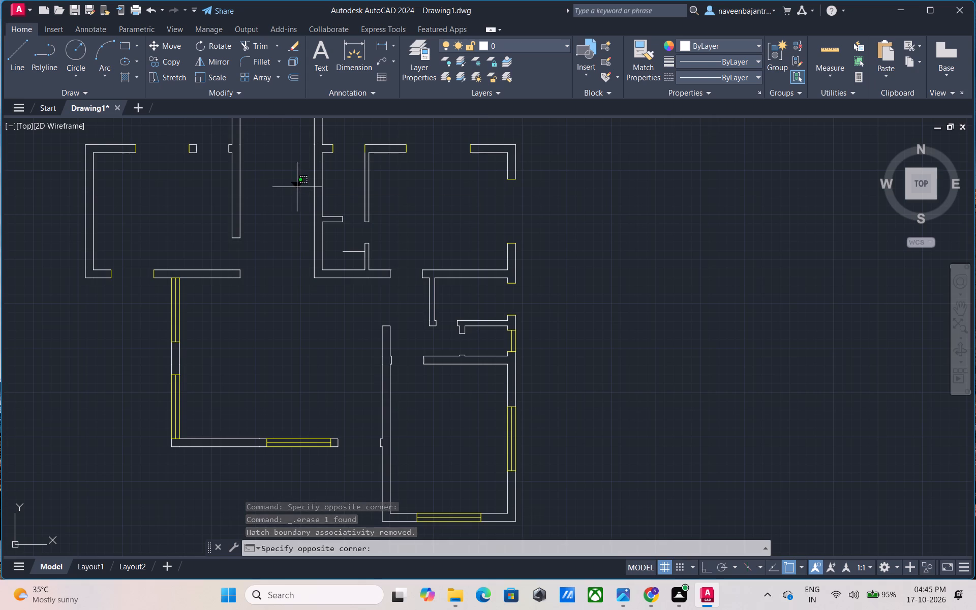
key("Delete")
Trim away the small square column in the upper-left room's top opening and the yellow end cap of the adjacent wall.
scroll(291, 251, "down", 1)
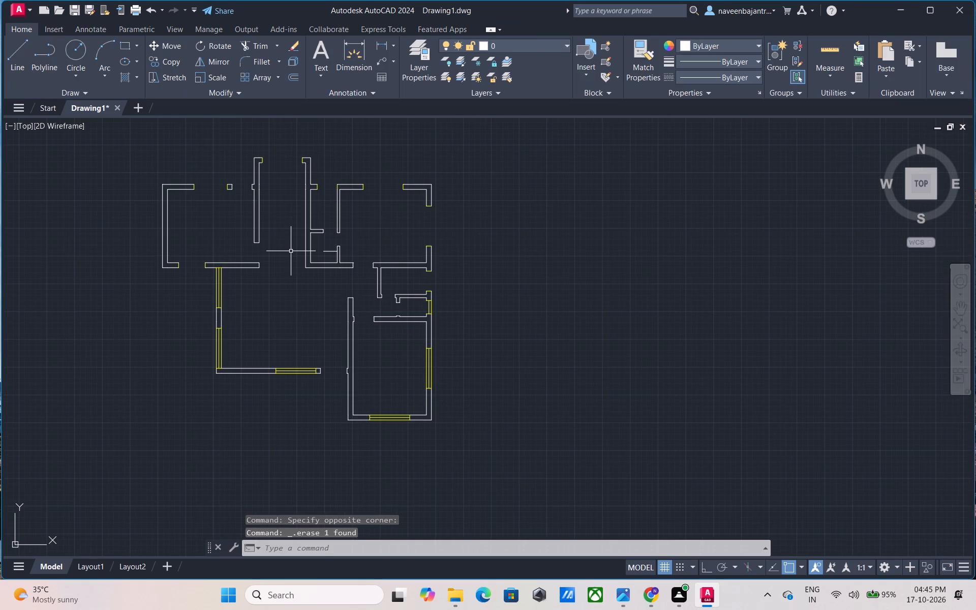
key("Escape")
type("TR")
key("space")
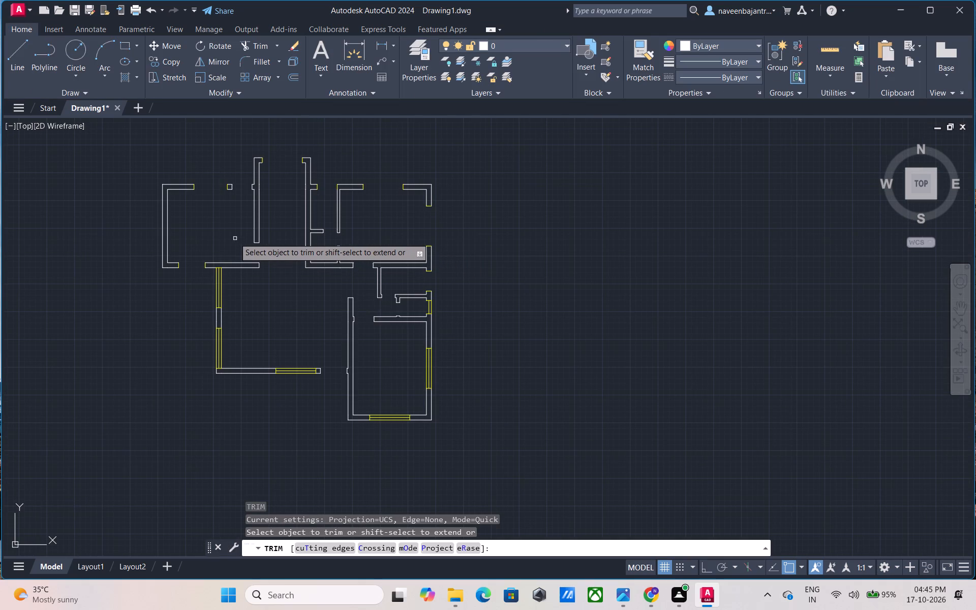
scroll(234, 237, "up", 1)
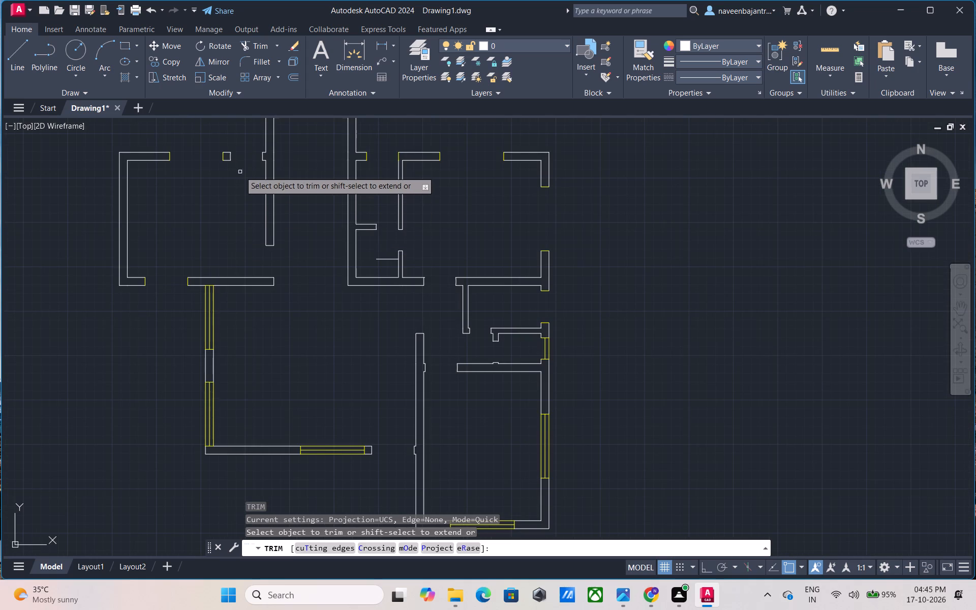
left_click(222, 157)
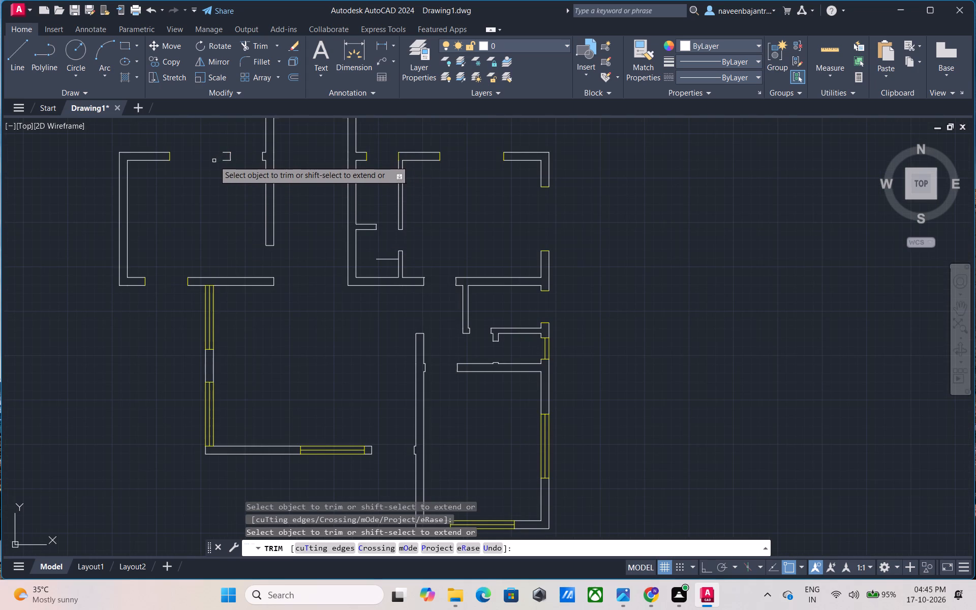
left_click(169, 157)
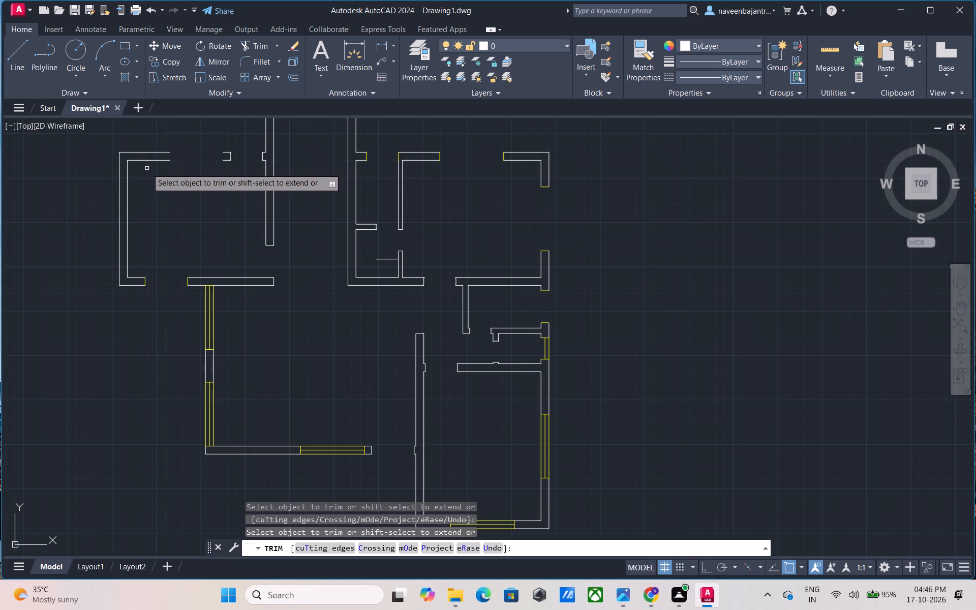
left_click(226, 161)
left_click(225, 154)
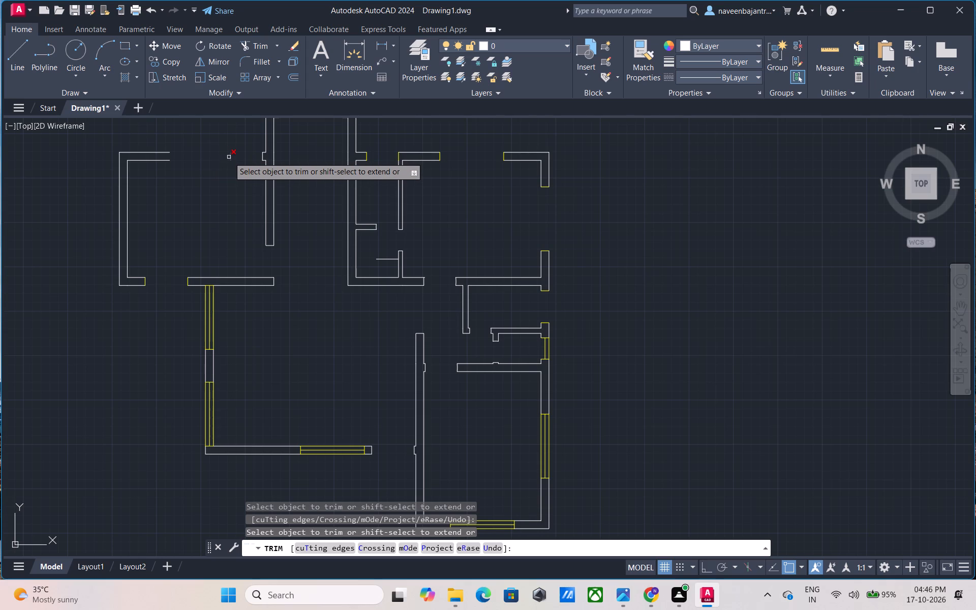
left_click(229, 157)
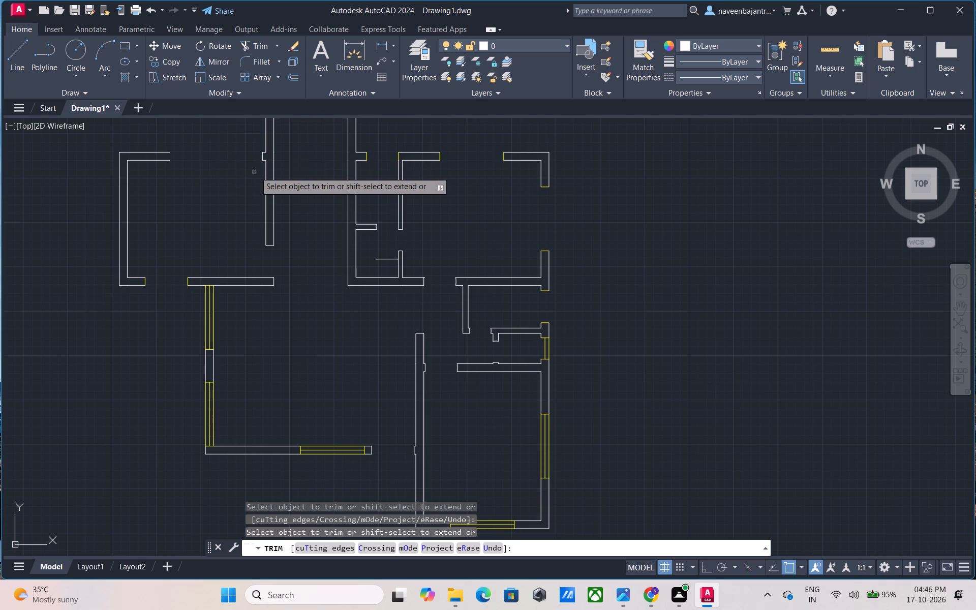
Trim the stub, the lower part of the room-side face line and the bottom end cap from the upper-left room's right-hand wall.
left_click(261, 155)
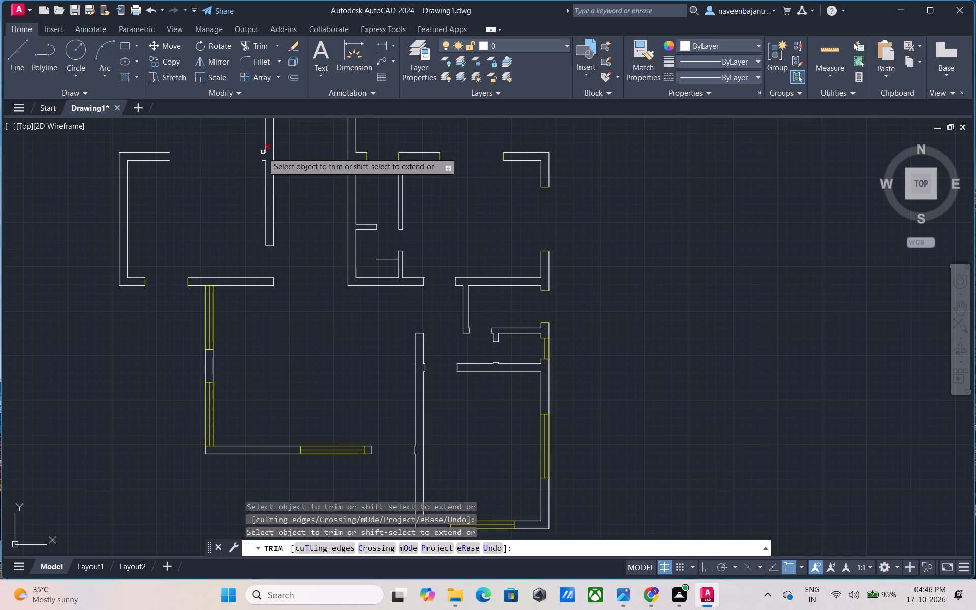
left_click(263, 152)
left_click(264, 162)
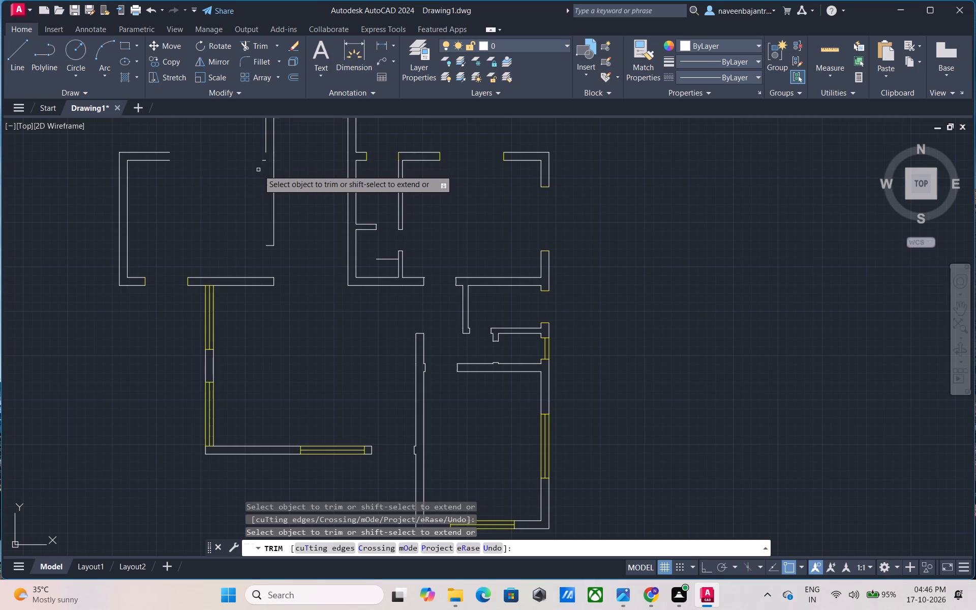
left_click(263, 160)
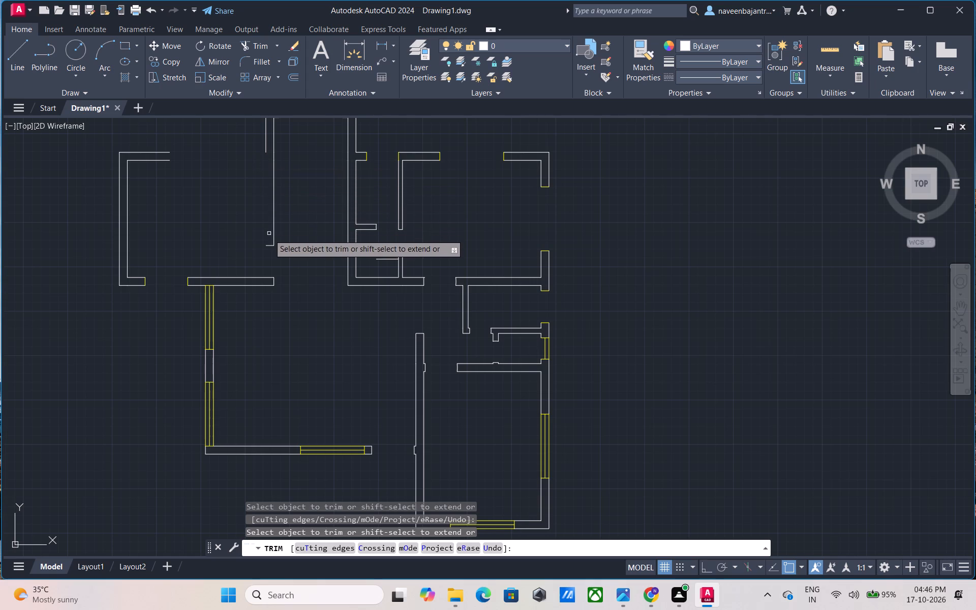
left_click(269, 245)
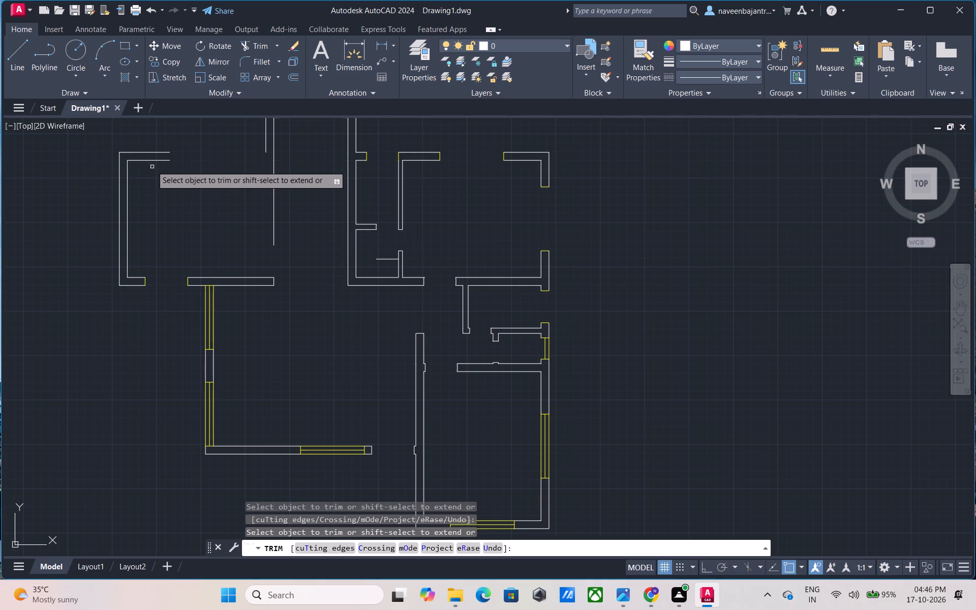
Trim away the upper-left room's top wall, left wall and short bottom wall piece, including its yellow end cap.
left_click(148, 161)
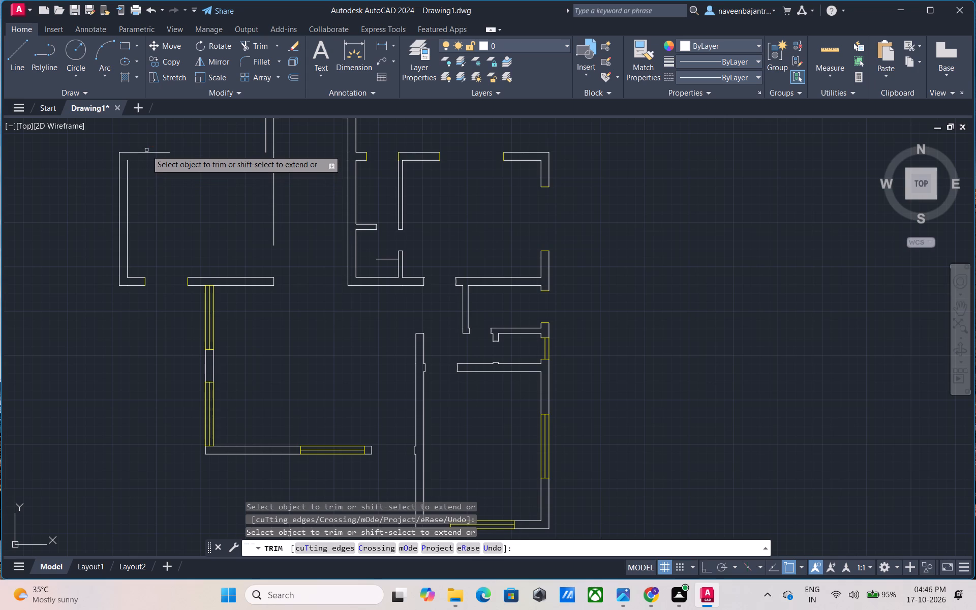
left_click(148, 150)
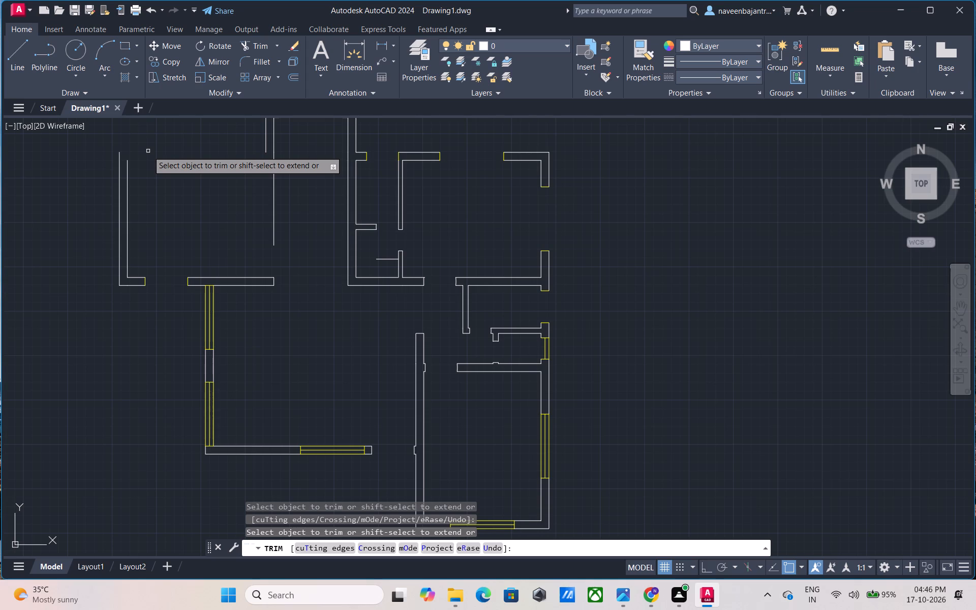
left_click(118, 159)
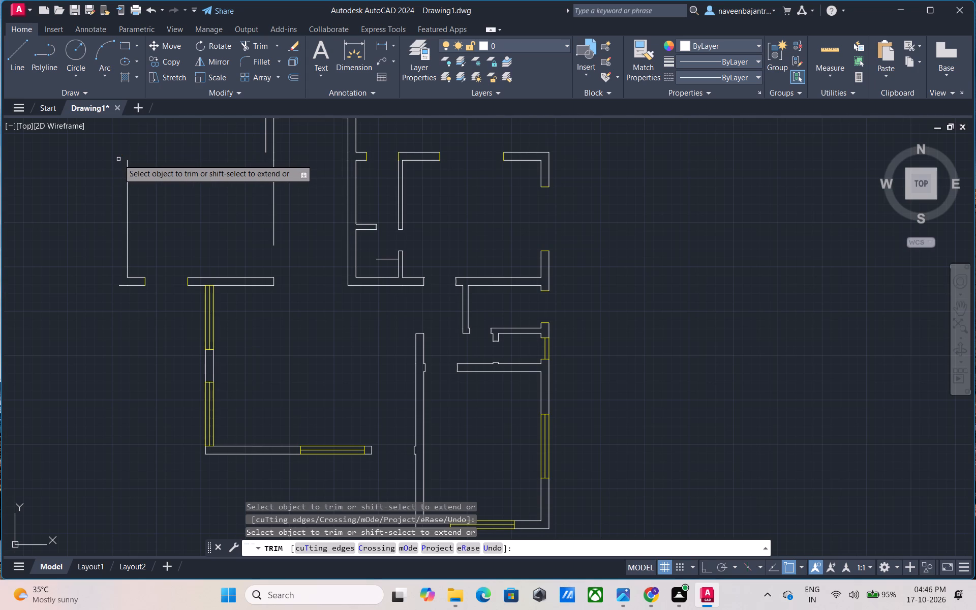
left_click(127, 184)
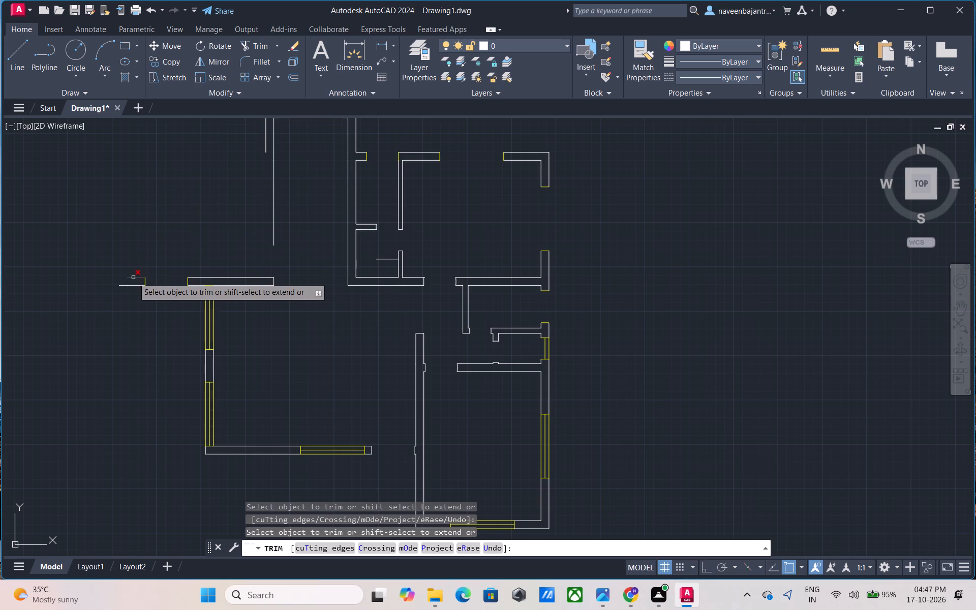
left_click(133, 278)
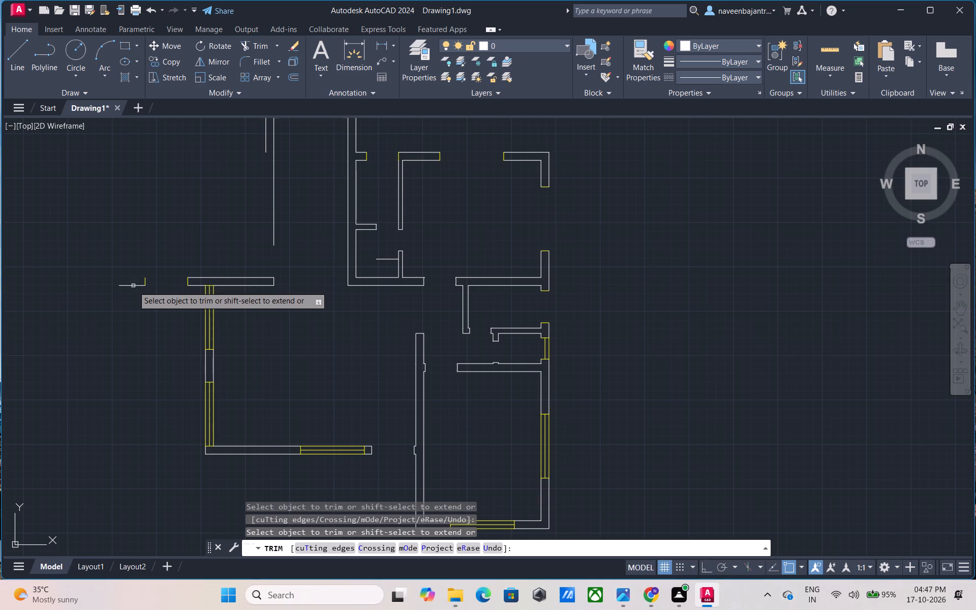
left_click(133, 287)
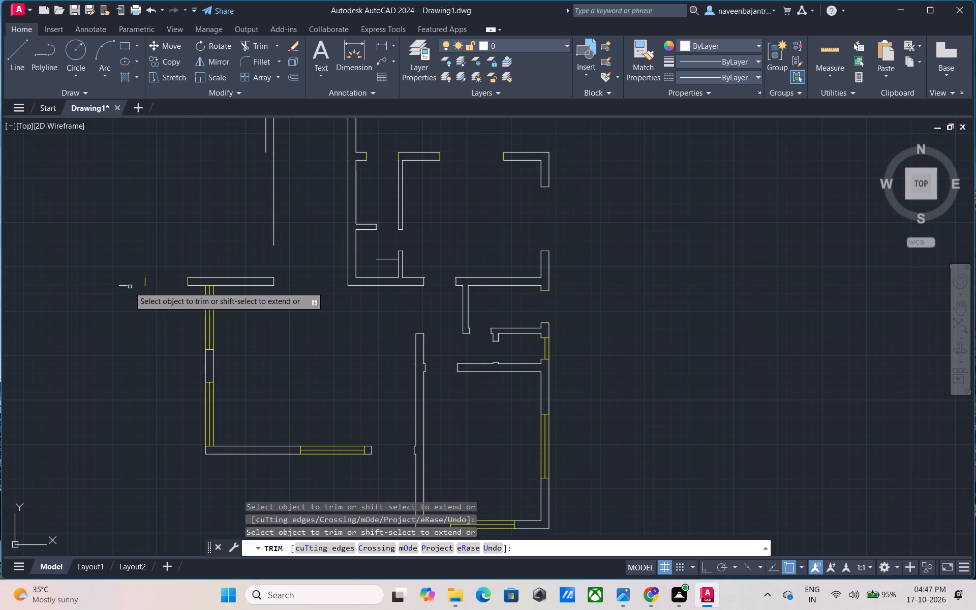
left_click(128, 287)
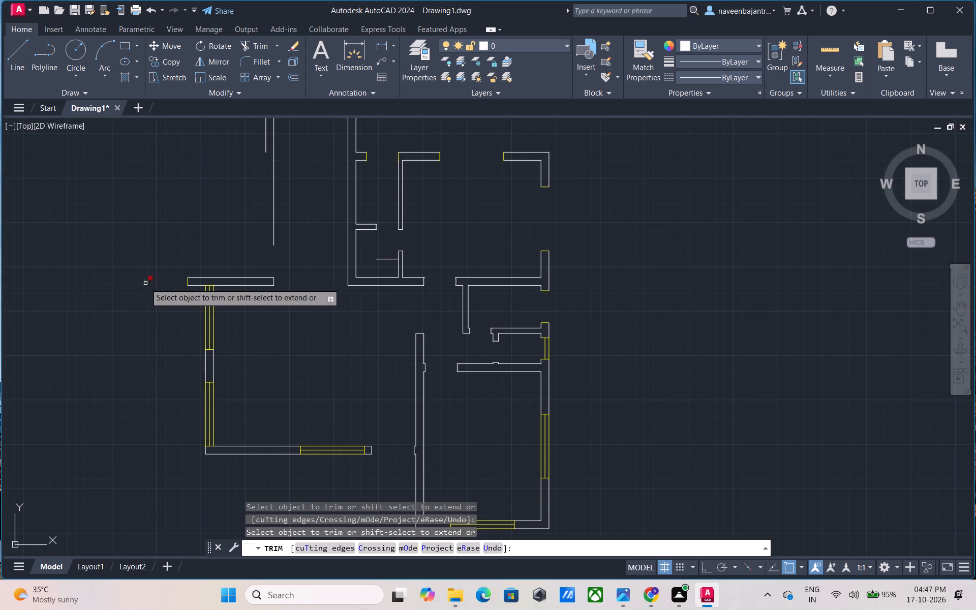
left_click(145, 283)
Trim away both face lines and end caps of the horizontal wall between the upper-left and lower-left rooms.
left_click(187, 281)
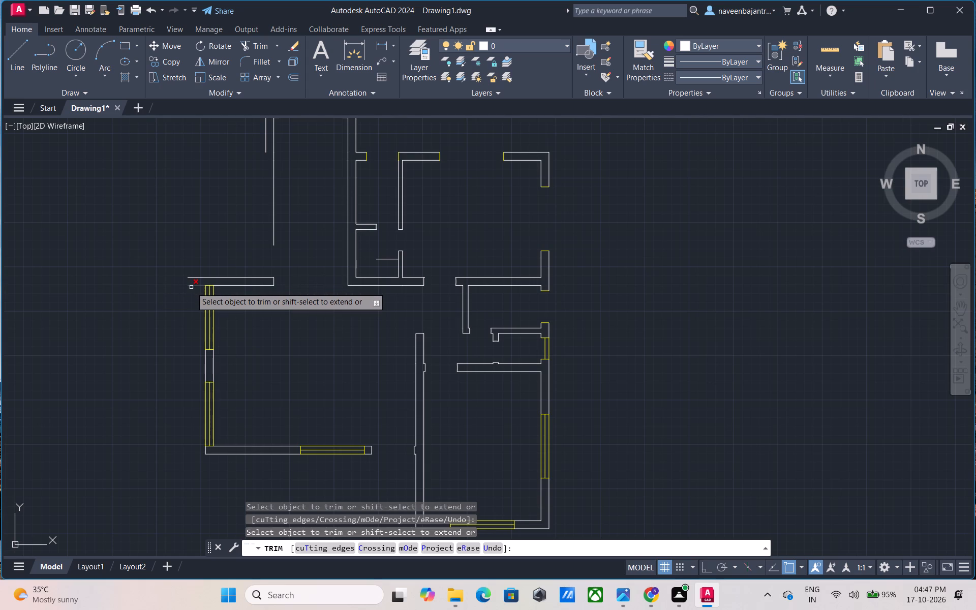
left_click(191, 287)
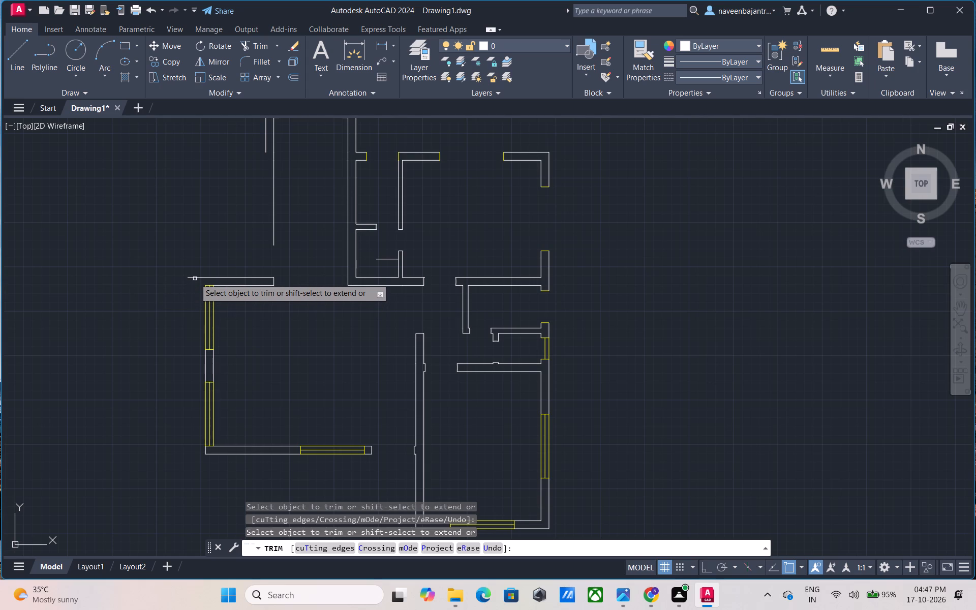
left_click(195, 279)
left_click(268, 276)
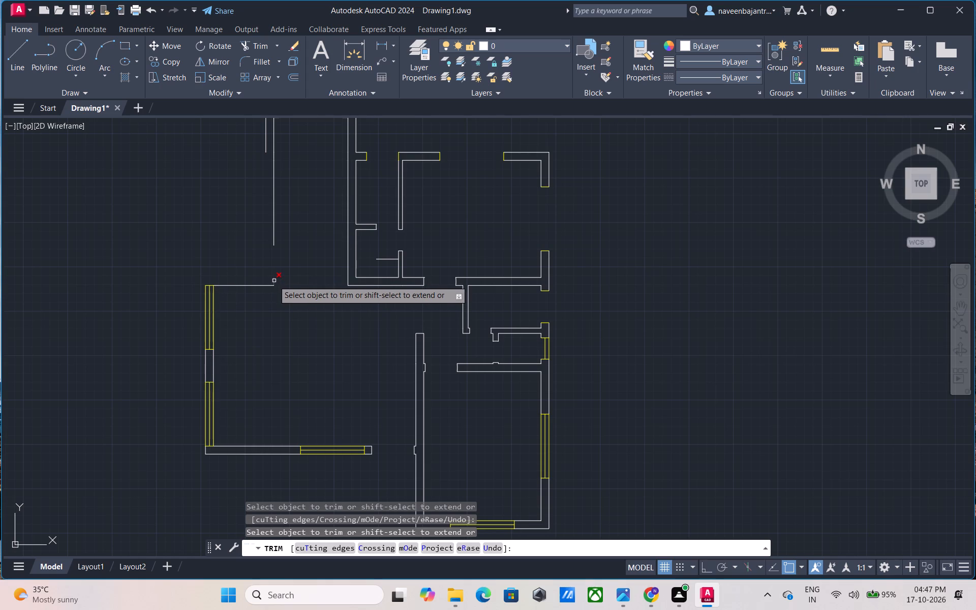
left_click(273, 281)
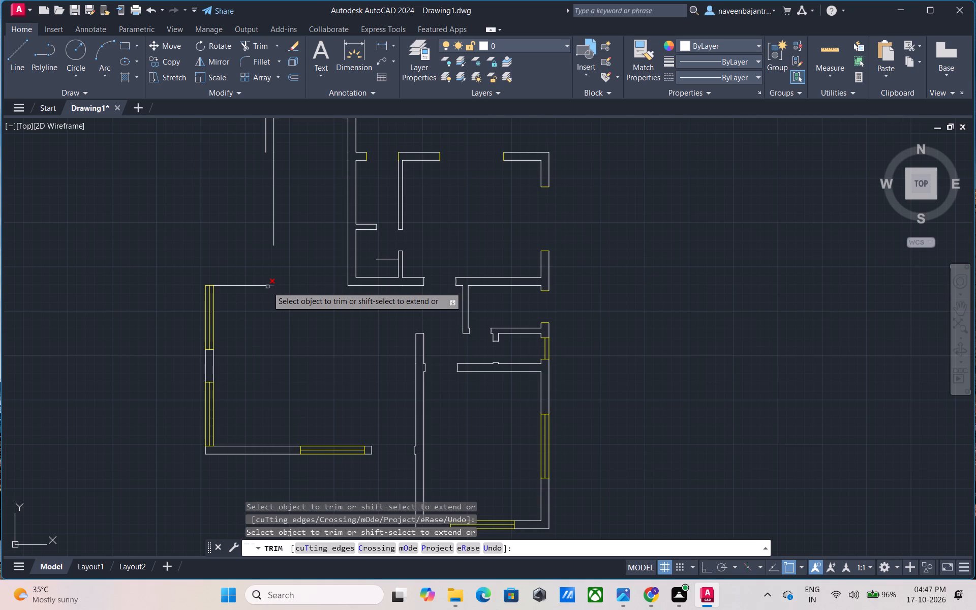
left_click(267, 287)
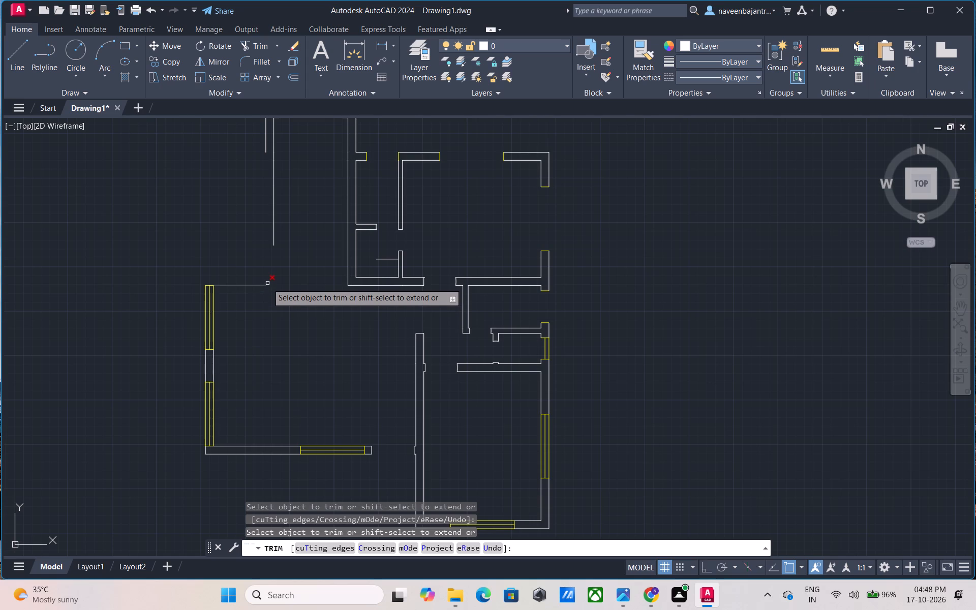
left_click(250, 284)
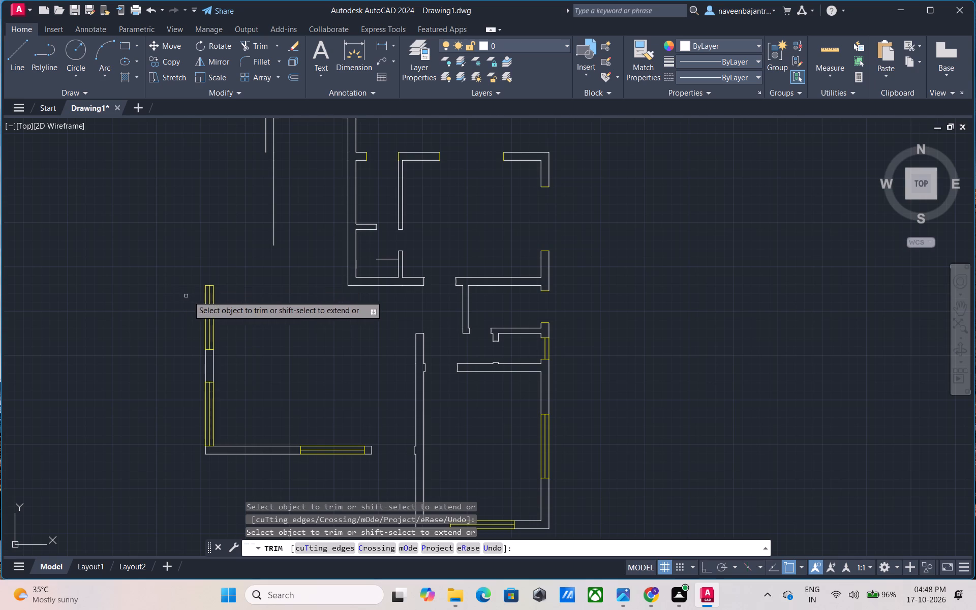
Trim away all lines of the upper yellow window in the lower-left room's left wall.
left_click(210, 302)
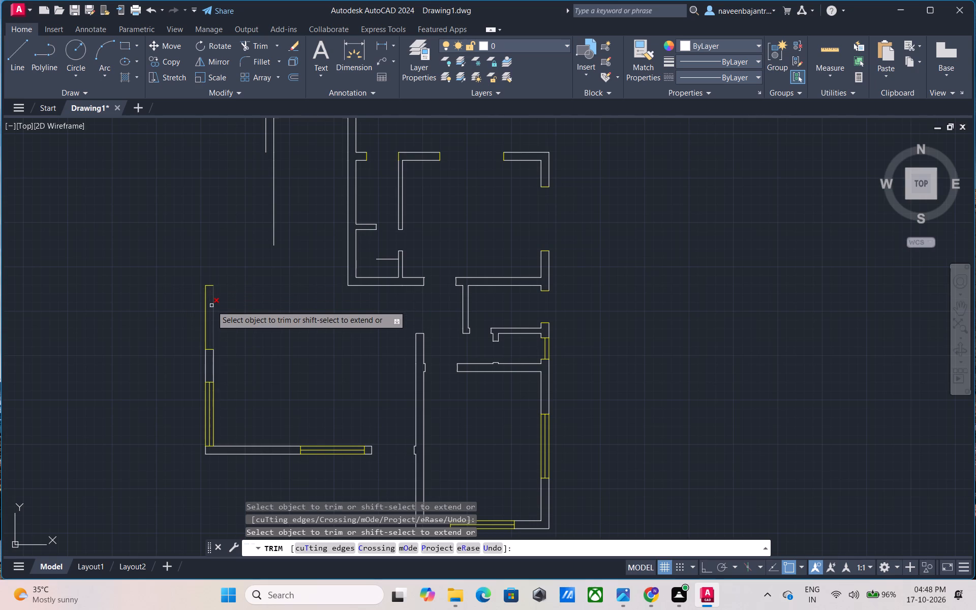
left_click(212, 306)
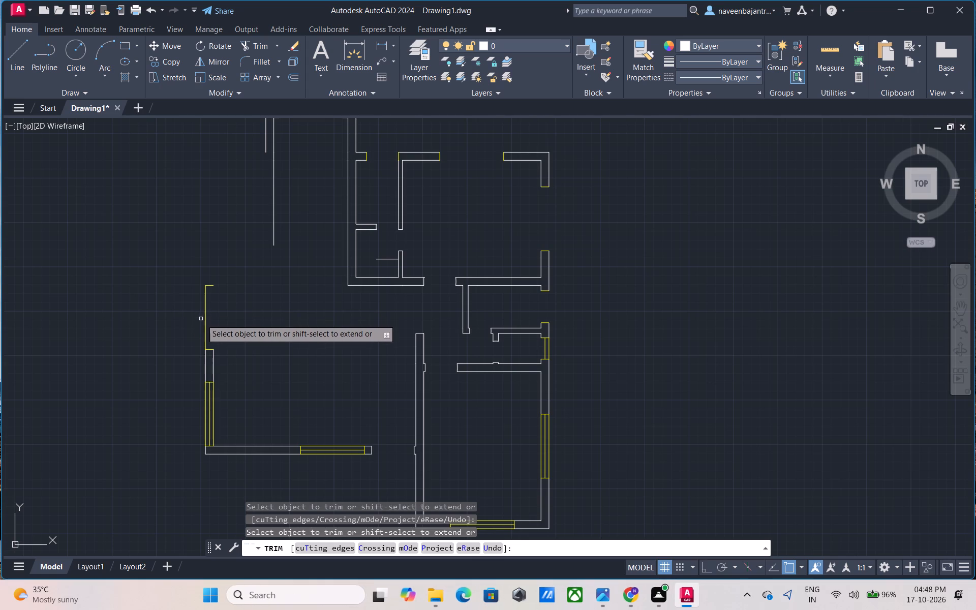
left_click(204, 324)
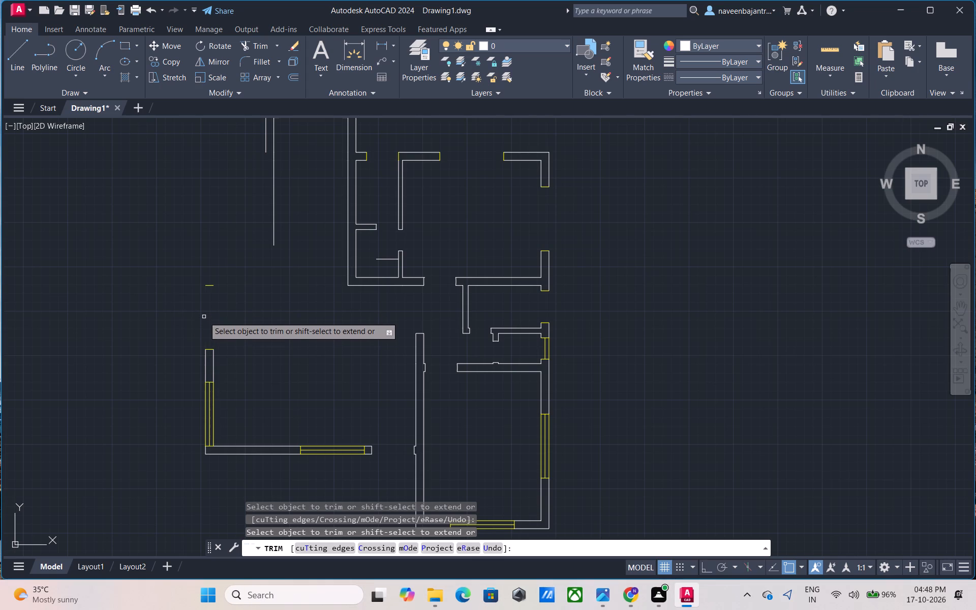
left_click(209, 287)
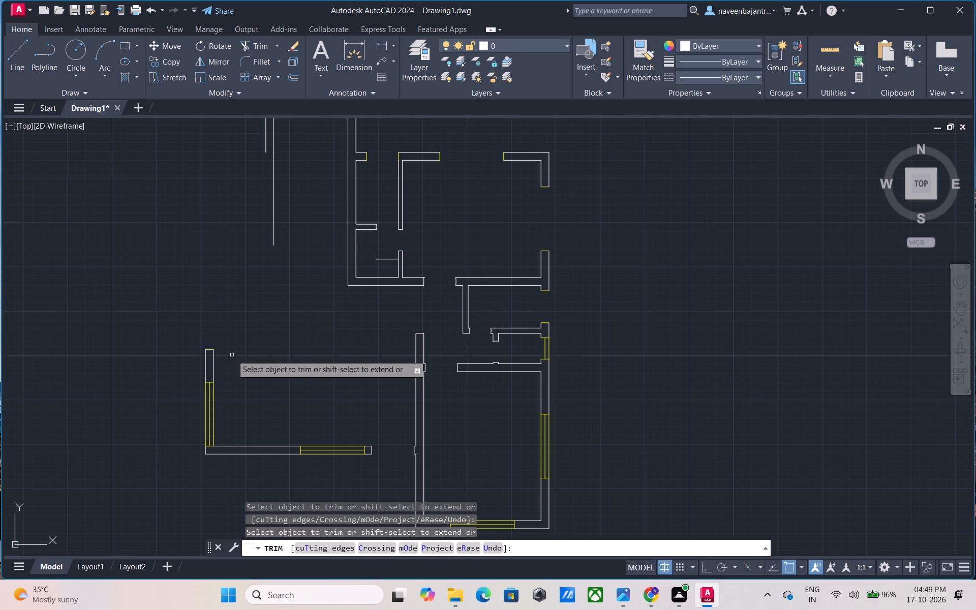
Trim the lower-left room's inner bottom wall line and the wall piece above its left-wall window, including the yellow end cap.
middle_click_drag(232, 355, 226, 249)
left_click(212, 338)
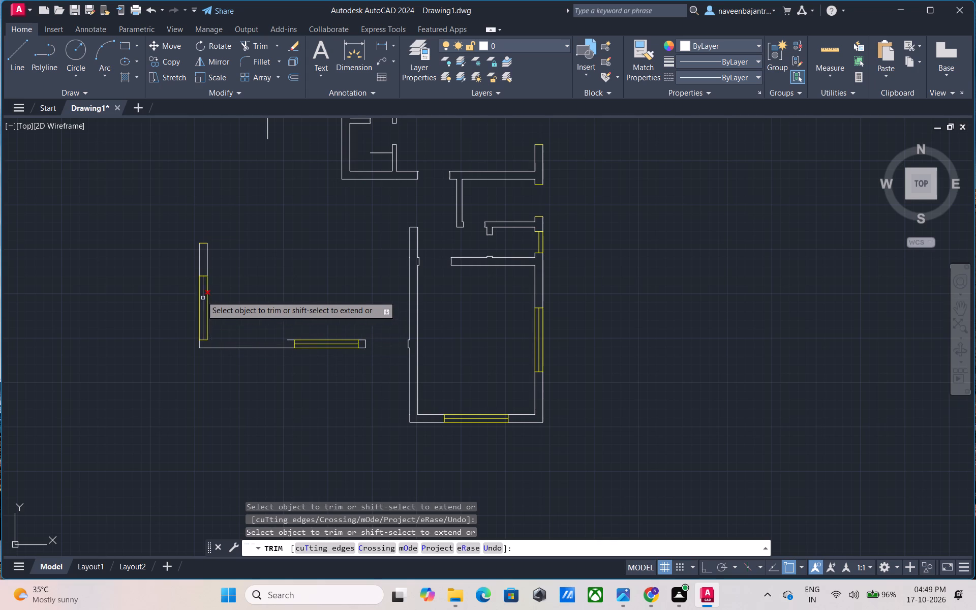
left_click(202, 244)
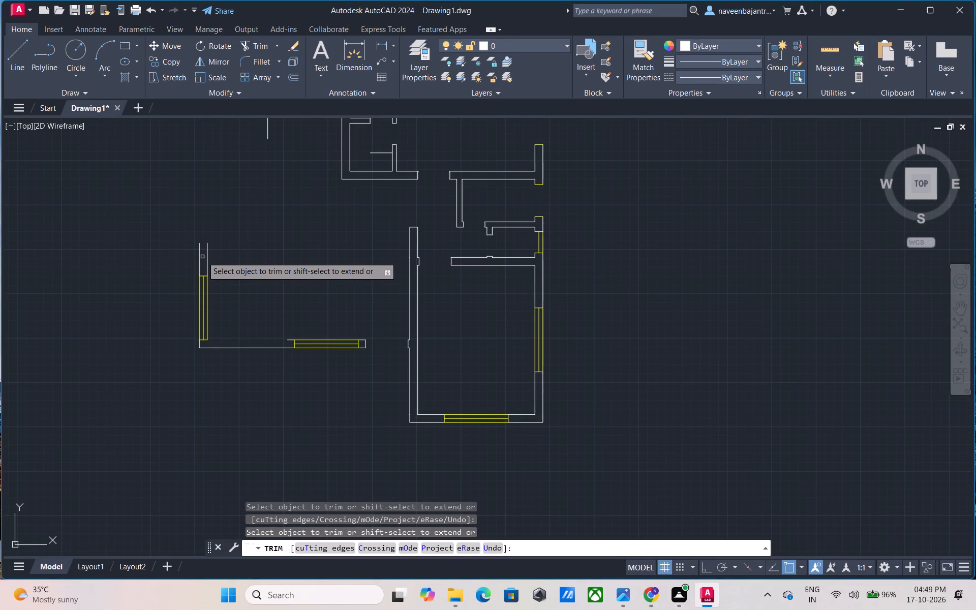
left_click(207, 256)
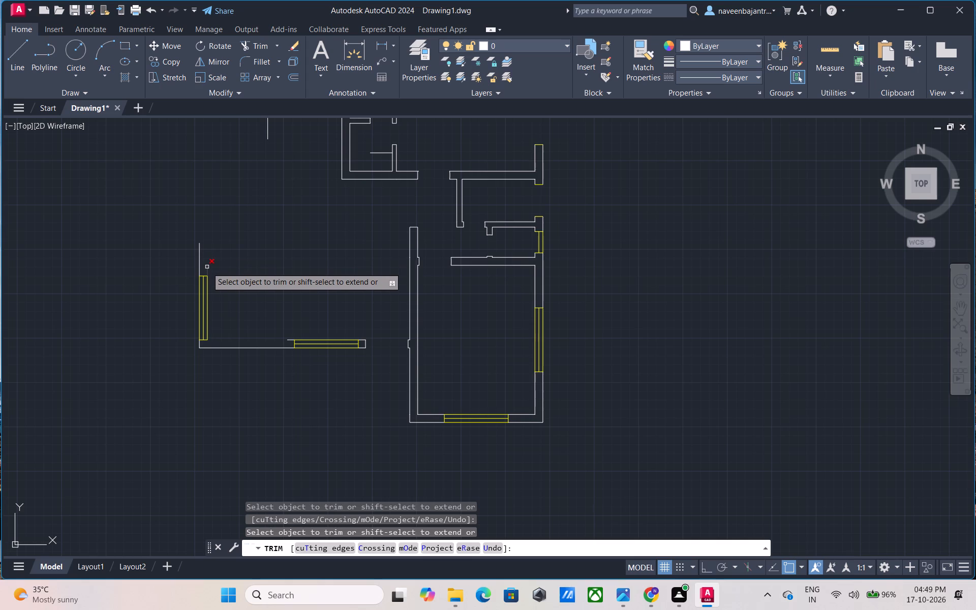
left_click(207, 267)
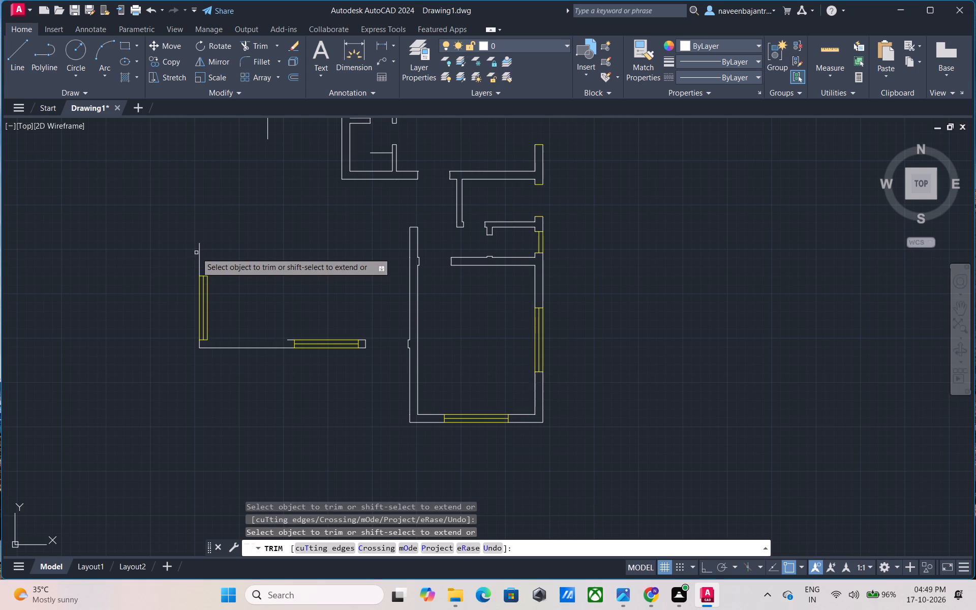
left_click(198, 250)
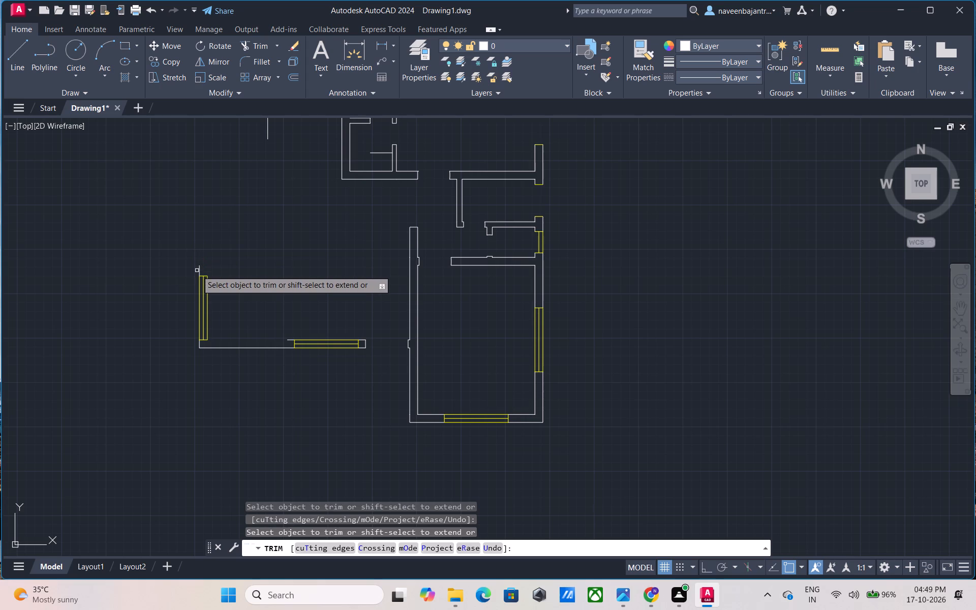
left_click(200, 268)
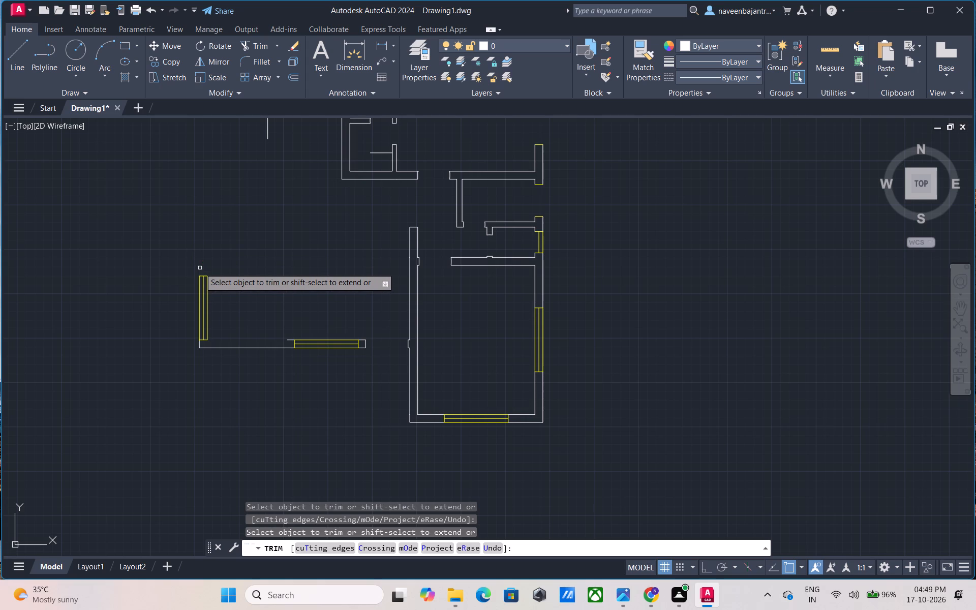
Trim the lower-left room's bottom corner and the remaining bottom wall lines on both sides of the yellow window, including the end cap.
middle_click_drag(200, 268, 215, 235)
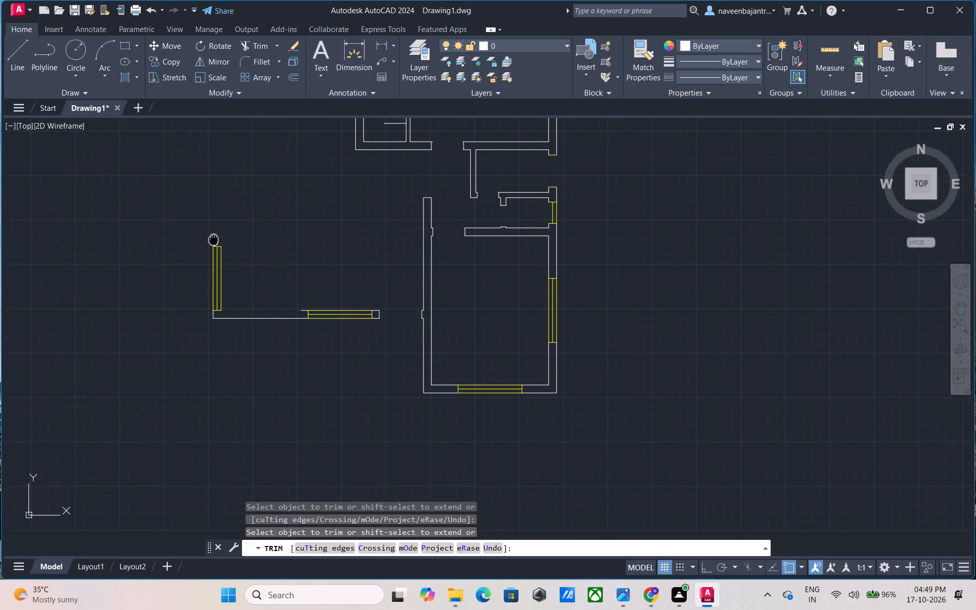
middle_click_drag(215, 235, 225, 215)
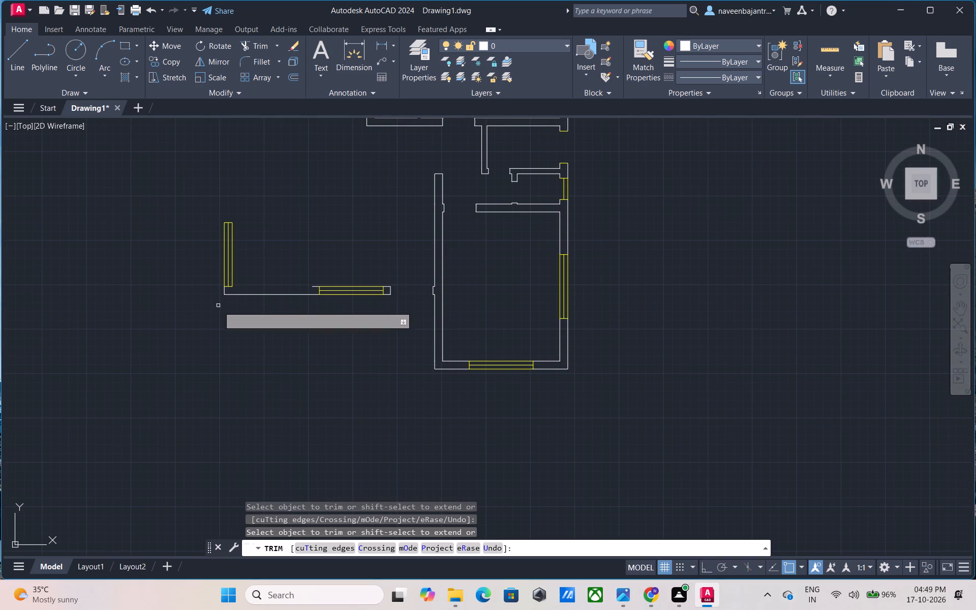
left_click(224, 292)
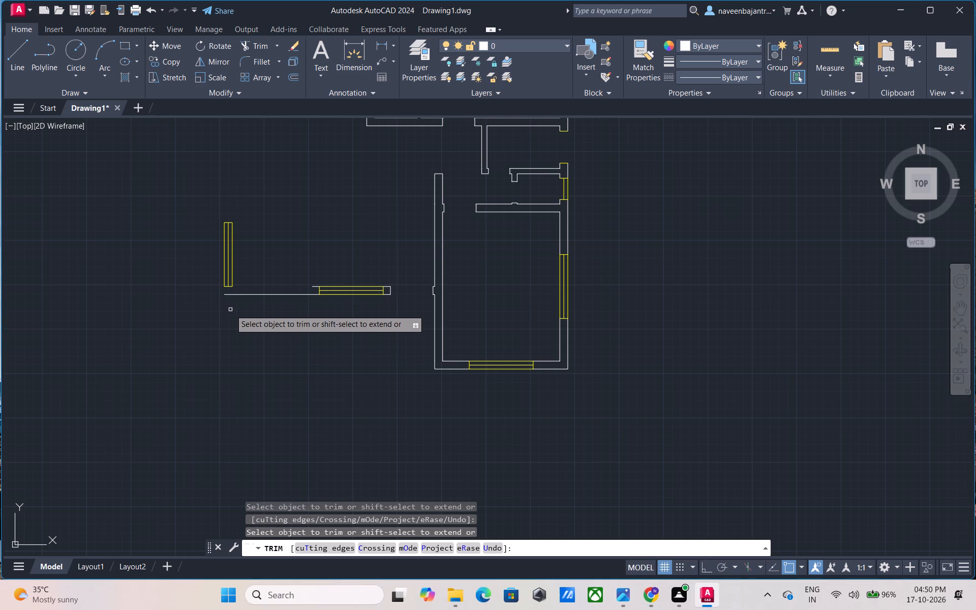
left_click(235, 296)
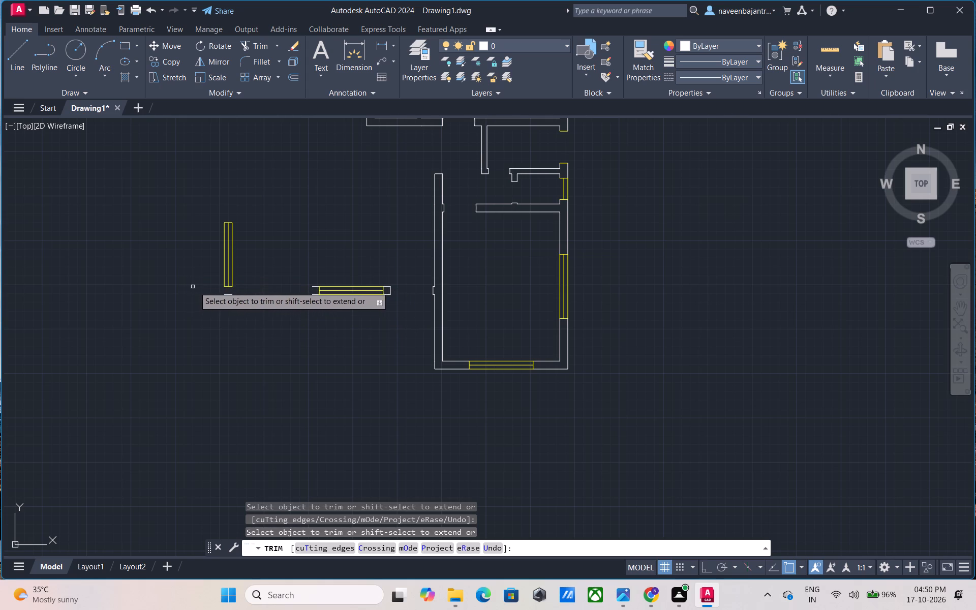
left_click(226, 295)
left_click(312, 294)
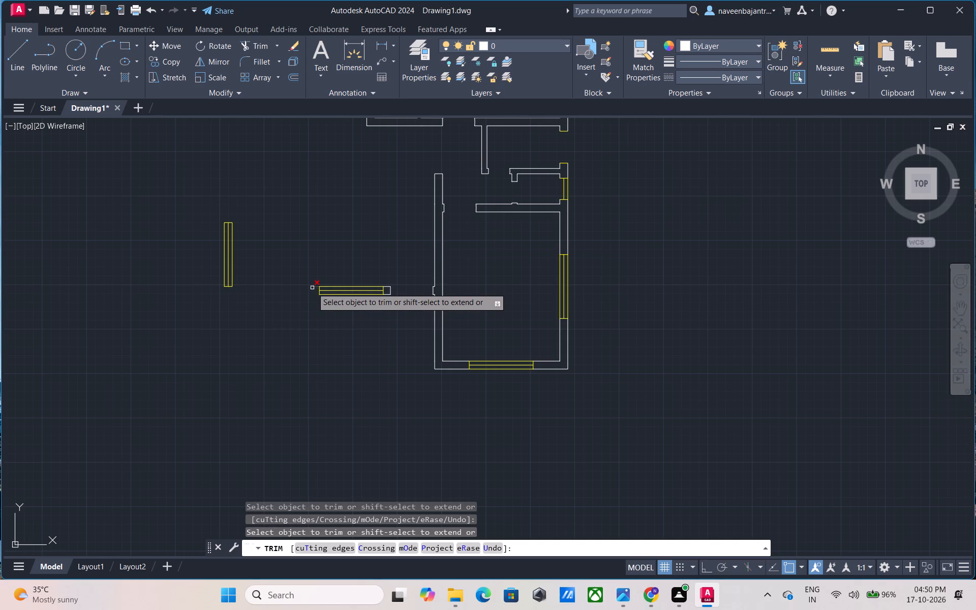
left_click(312, 285)
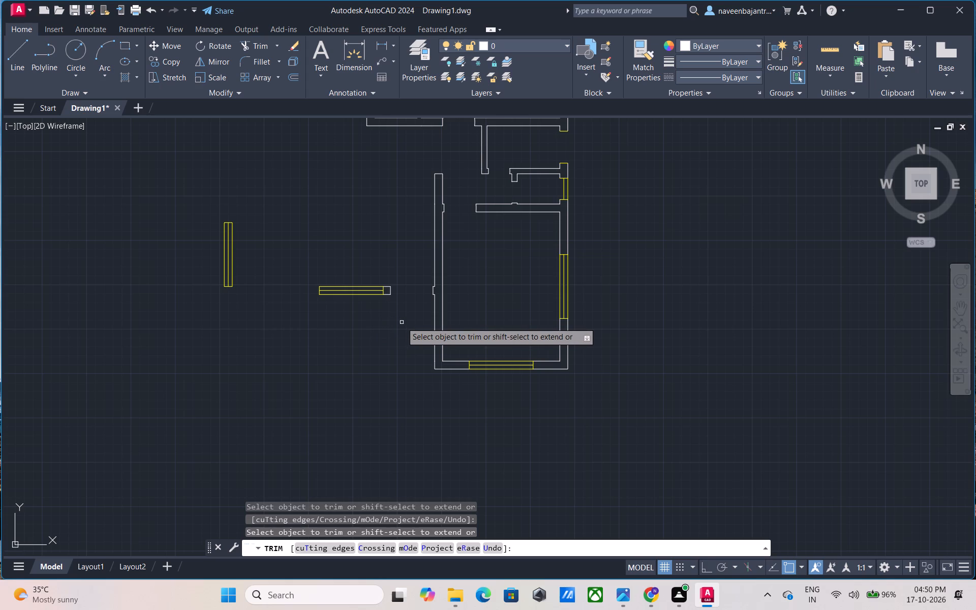
left_click(390, 293)
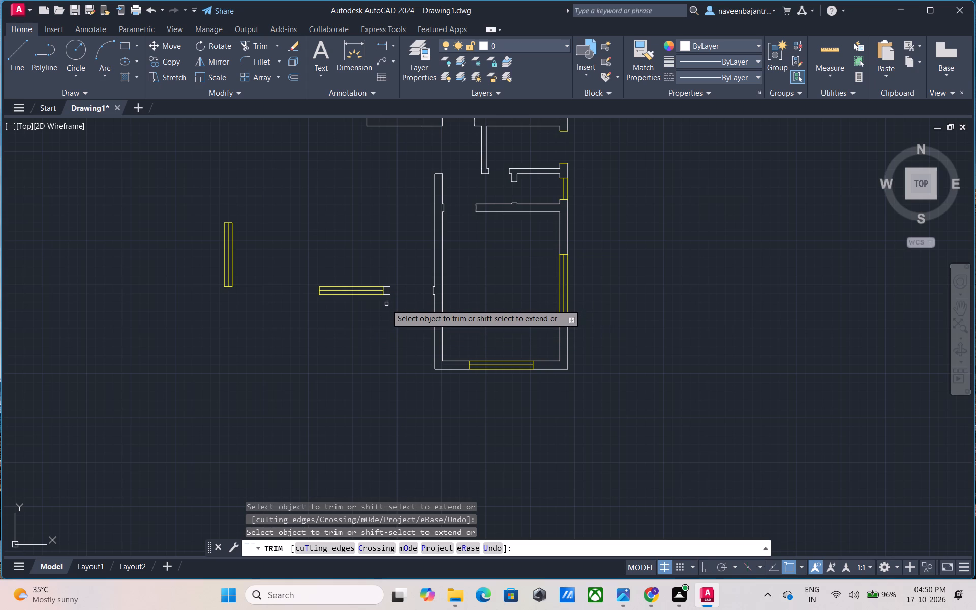
left_click(386, 294)
left_click(386, 288)
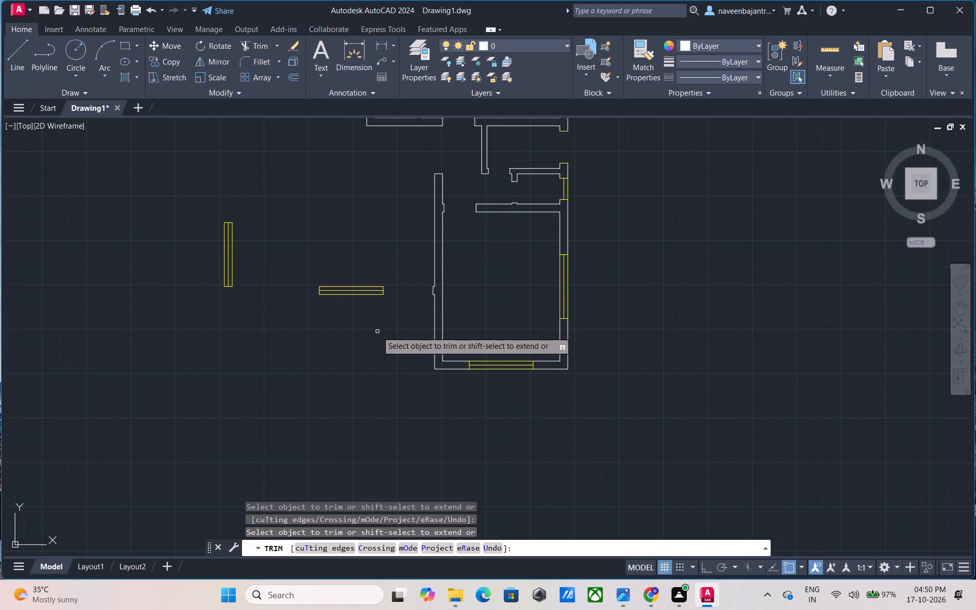
Trim away all lines of the horizontal yellow window from the lower-left room's bottom wall.
left_click(359, 295)
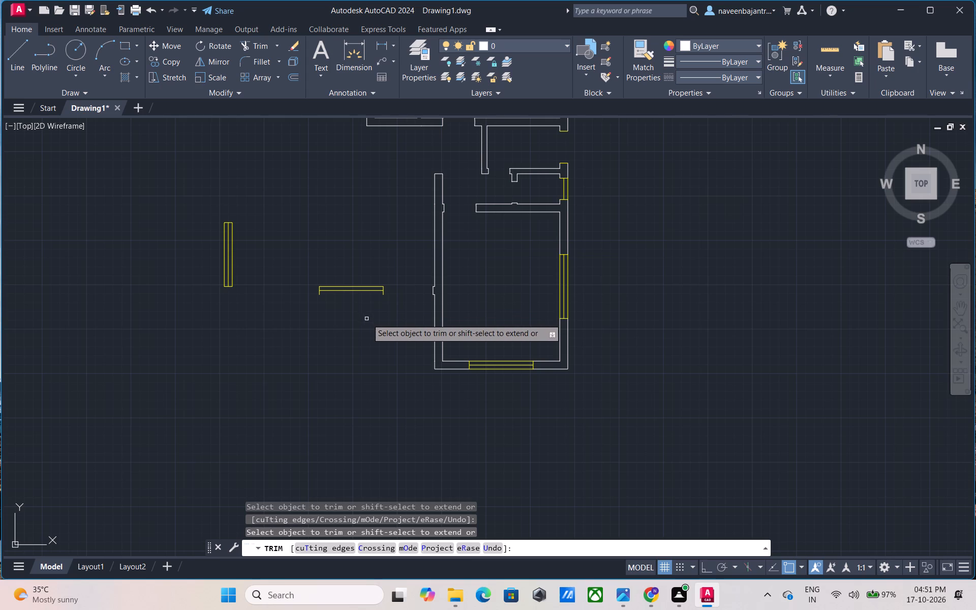
left_click(383, 295)
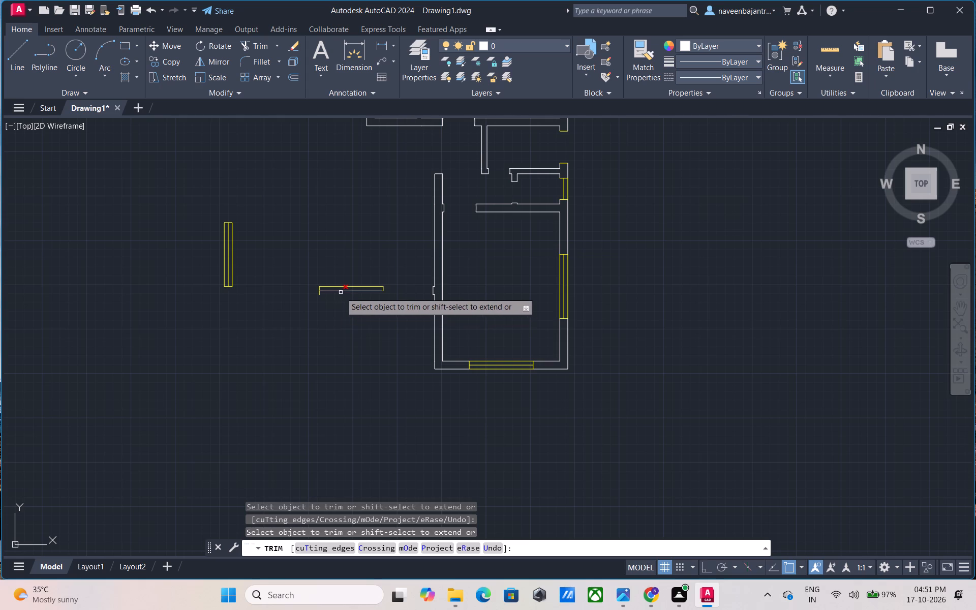
left_click(337, 291)
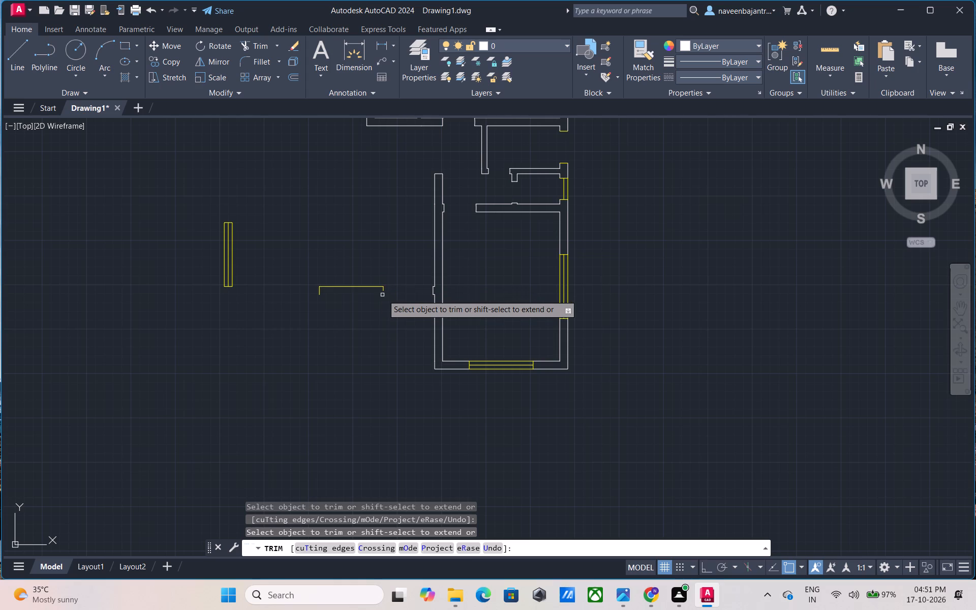
left_click(384, 289)
left_click(360, 288)
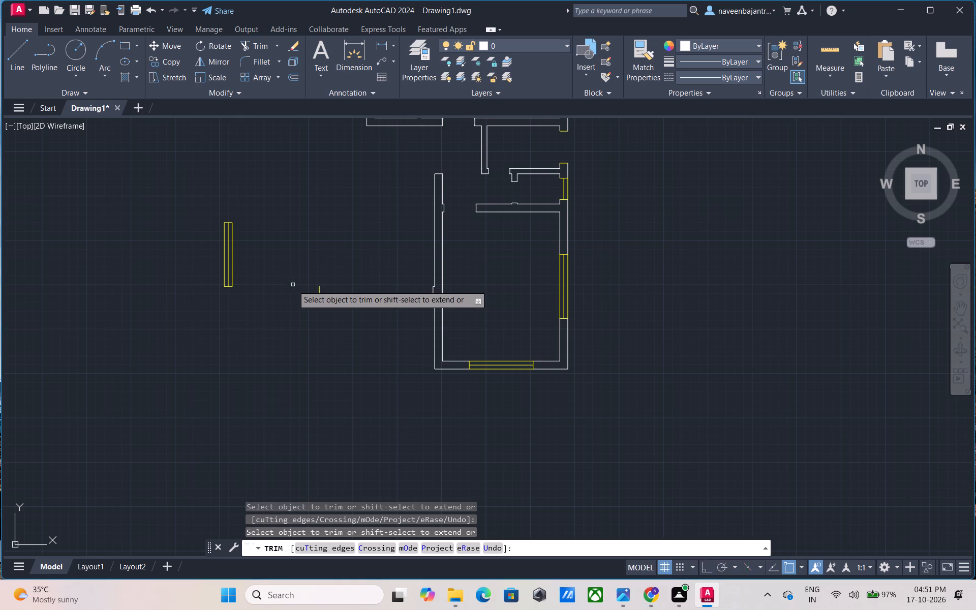
left_click(319, 289)
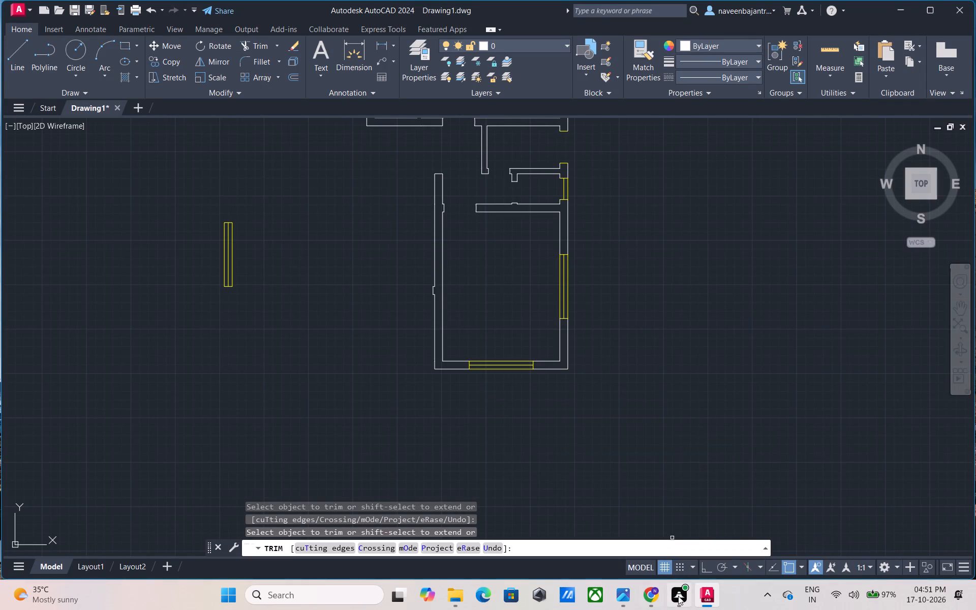
Trim away all lines of the remaining vertical yellow window from the lower-left room's left wall.
left_click(224, 237)
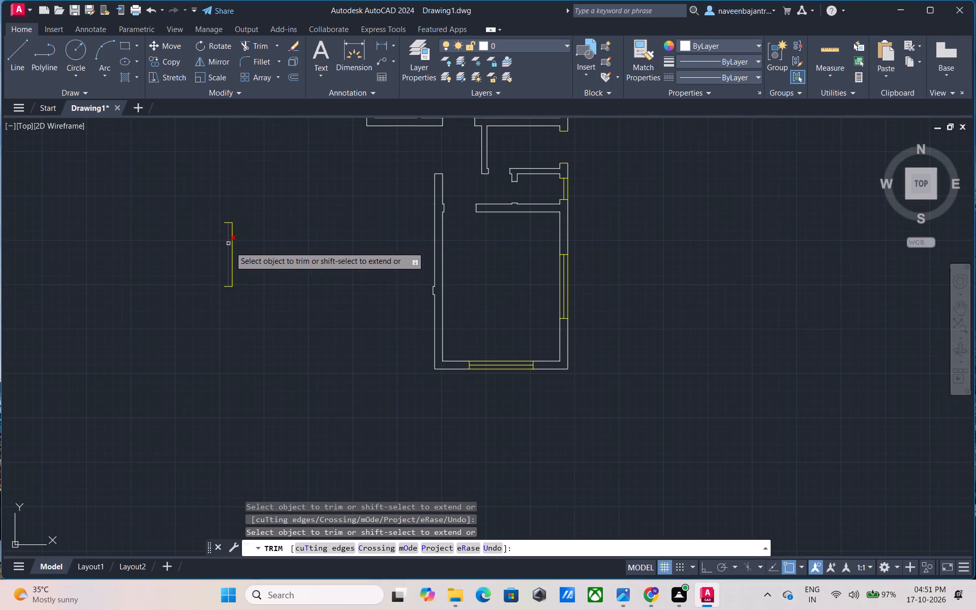
left_click(231, 249)
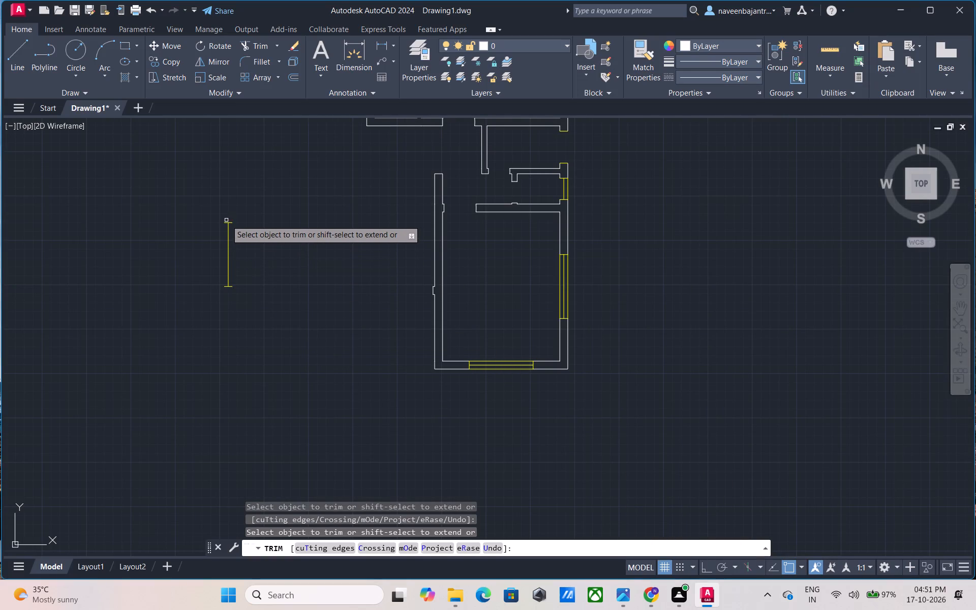
left_click(226, 220)
left_click(226, 225)
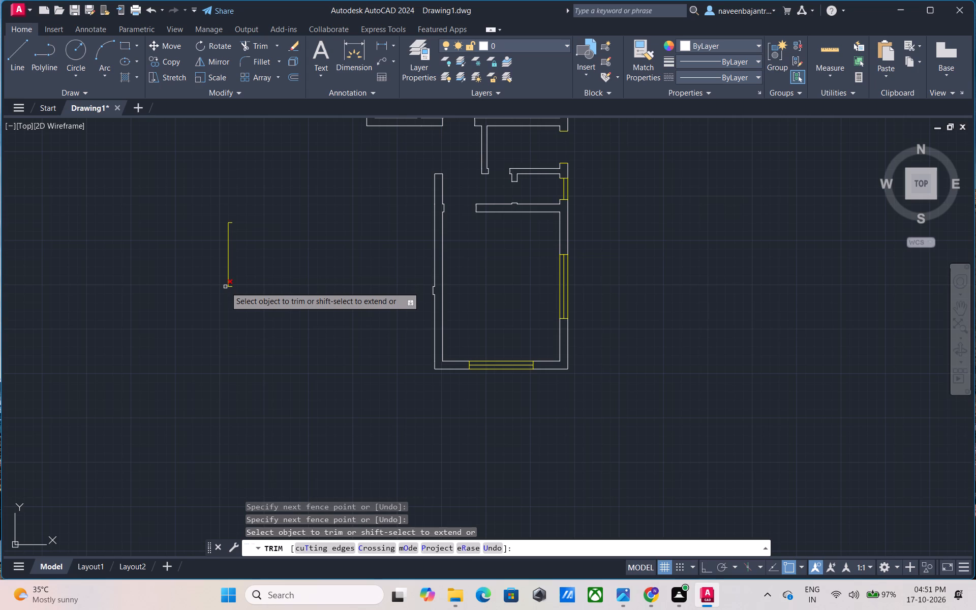
left_click(225, 287)
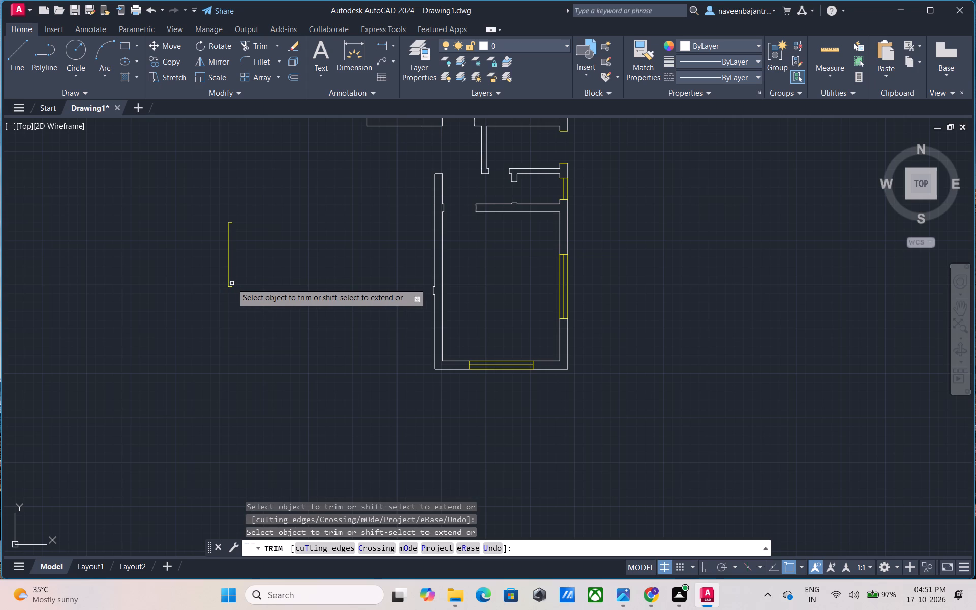
left_click(230, 251)
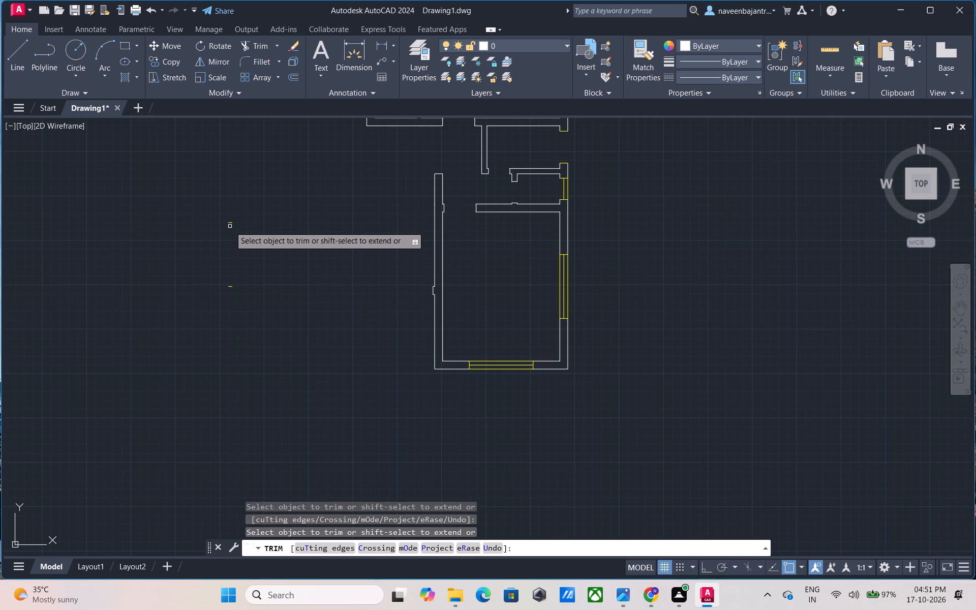
left_click(230, 223)
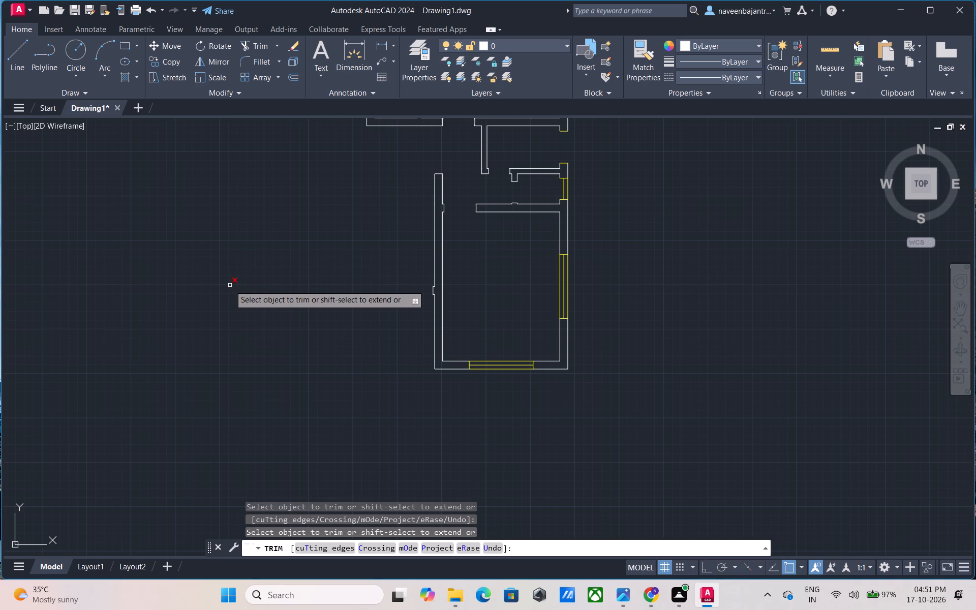
left_click(230, 285)
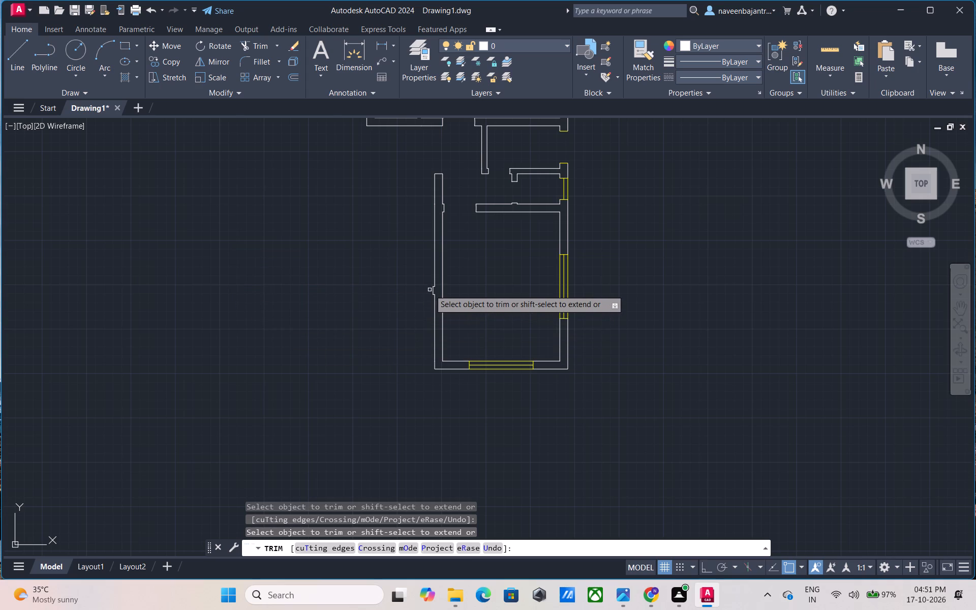
Trim the small projection off the outer face of the lower-right room's left wall.
left_click(435, 289)
left_click(433, 288)
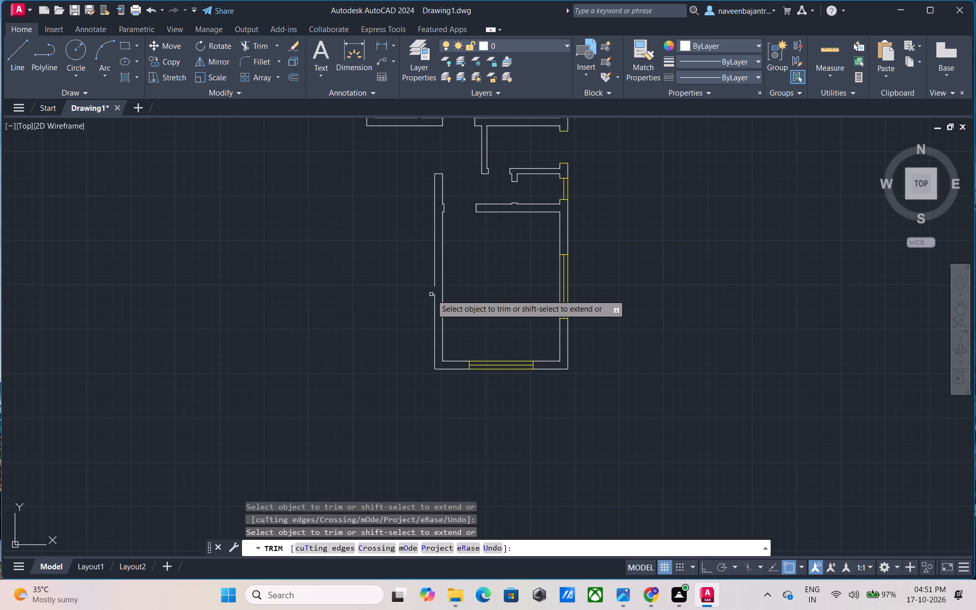
left_click(432, 294)
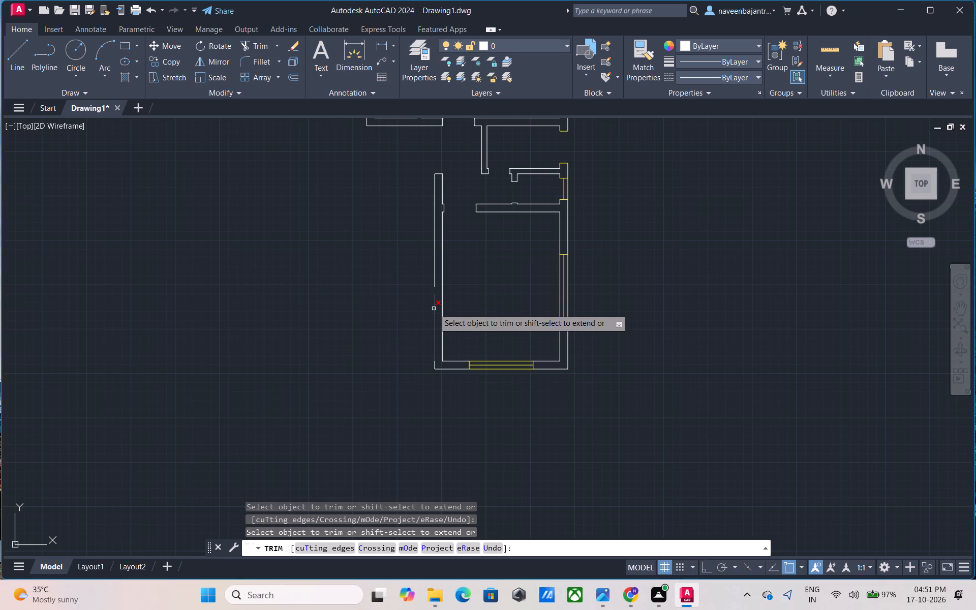
Trim away the isolated wall corner at the plan's upper left, including its long vertical line, both face lines and end cap.
scroll(434, 311, "down", 1)
middle_click_drag(494, 265, 481, 300)
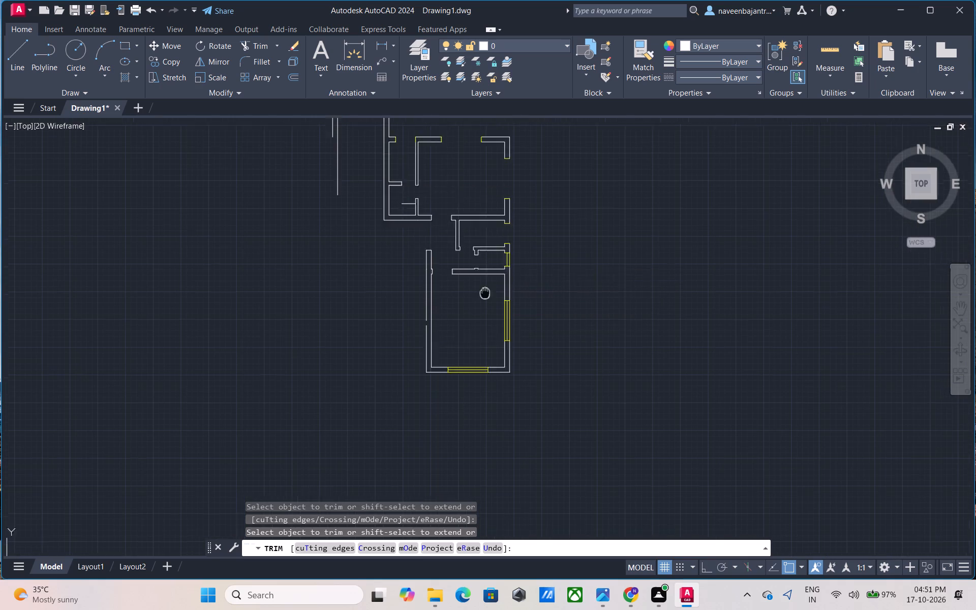
middle_click_drag(481, 300, 442, 393)
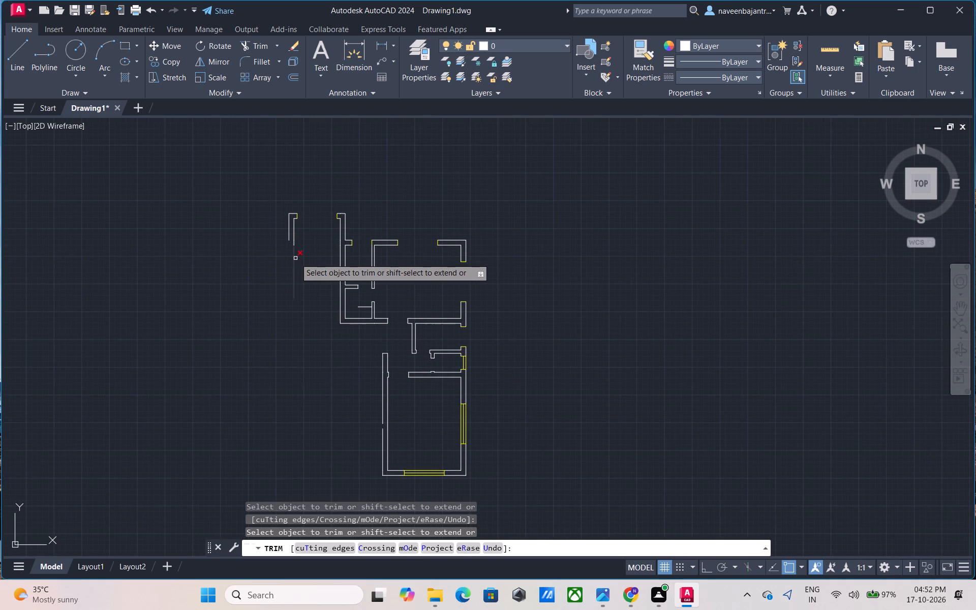
left_click(295, 258)
left_click(294, 244)
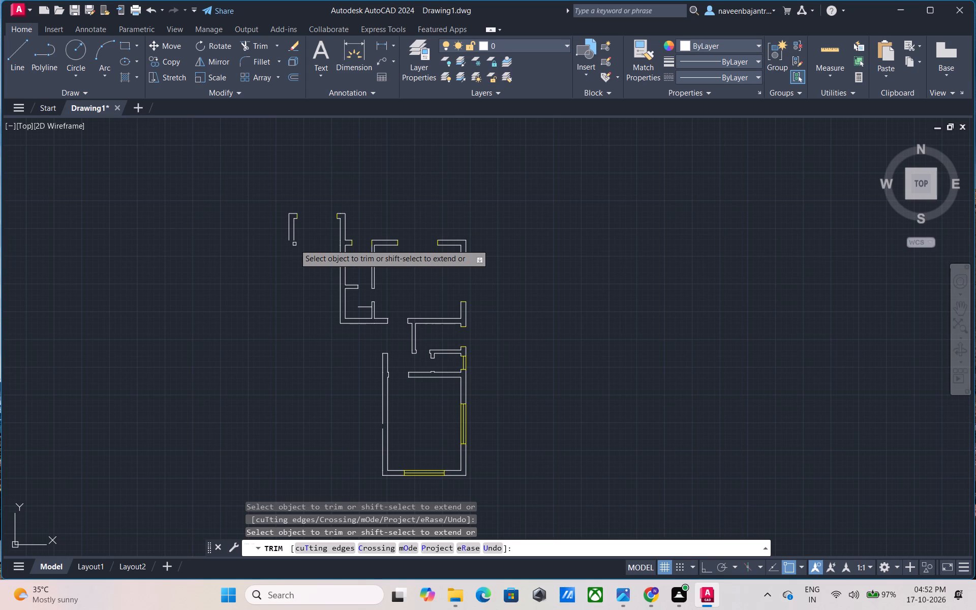
left_click(294, 238)
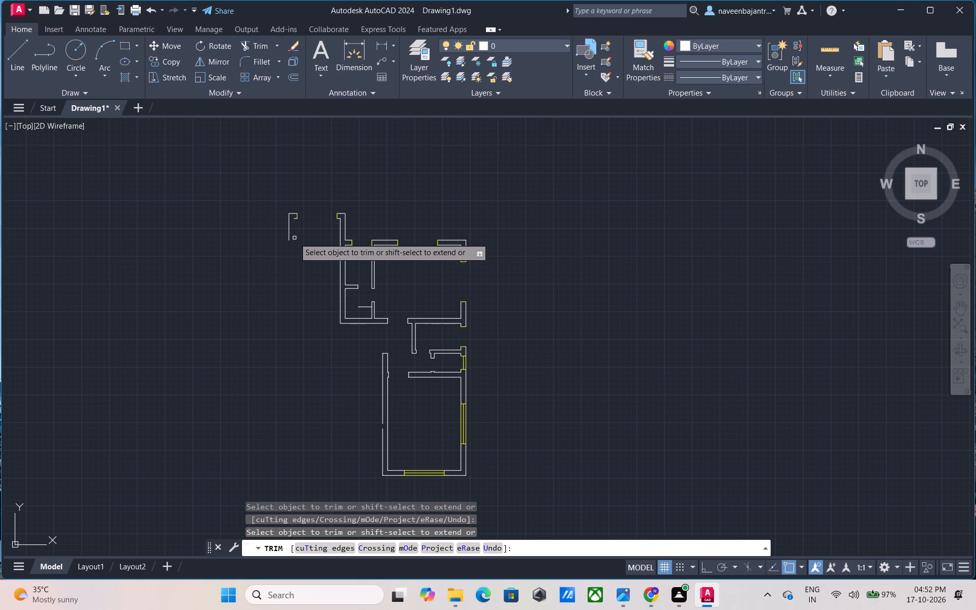
left_click(289, 237)
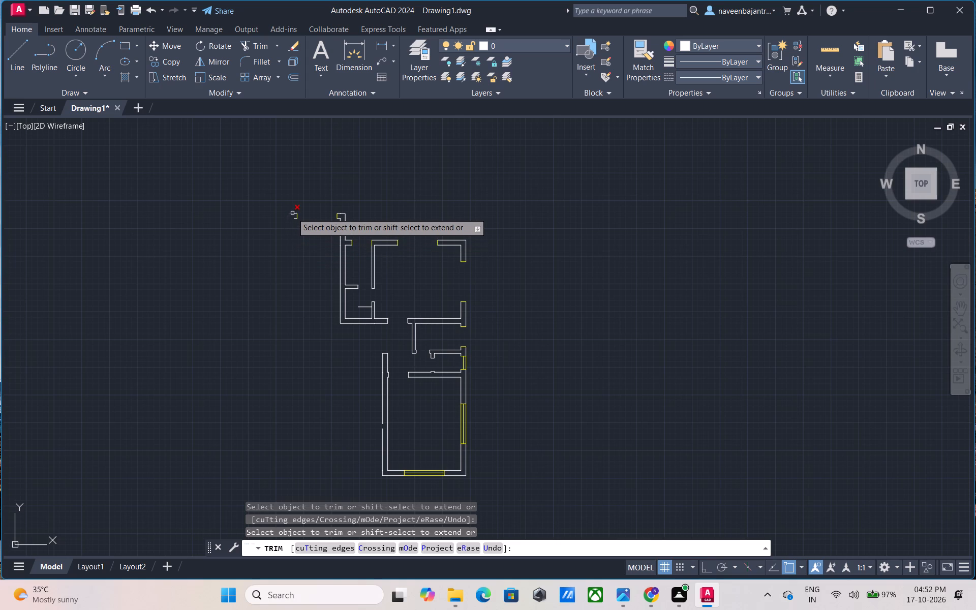
left_click(292, 213)
left_click(293, 219)
left_click(296, 219)
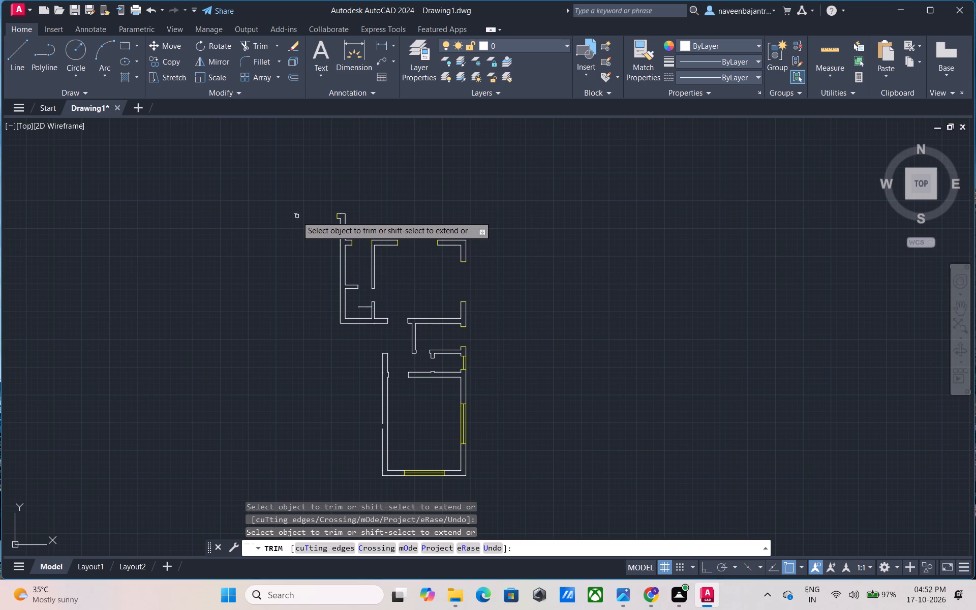
left_click(297, 214)
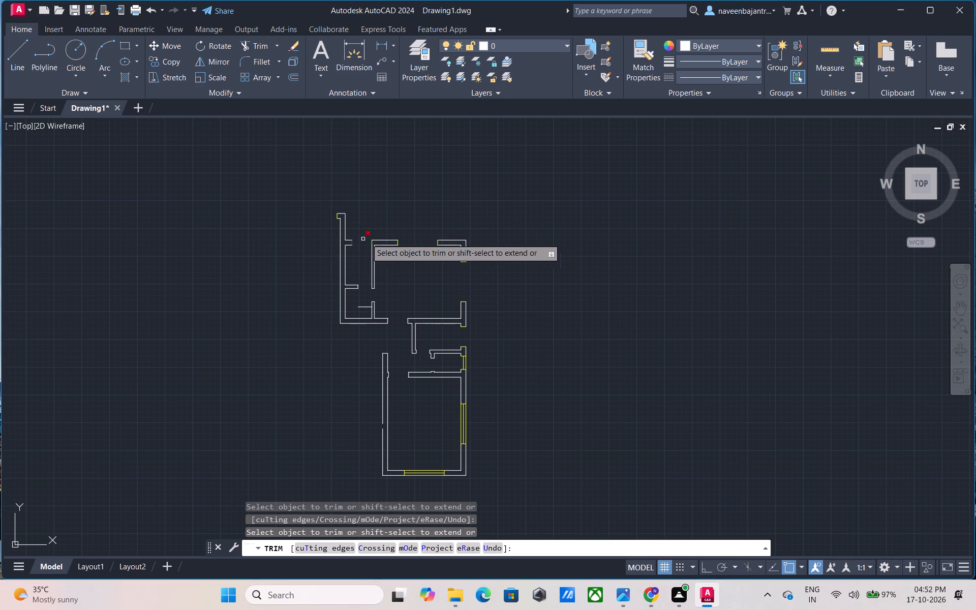
Trim away the upper-left wall's outer vertical line and the hooked projection at its top, including the projection's long vertical line.
scroll(339, 248, "up", 1)
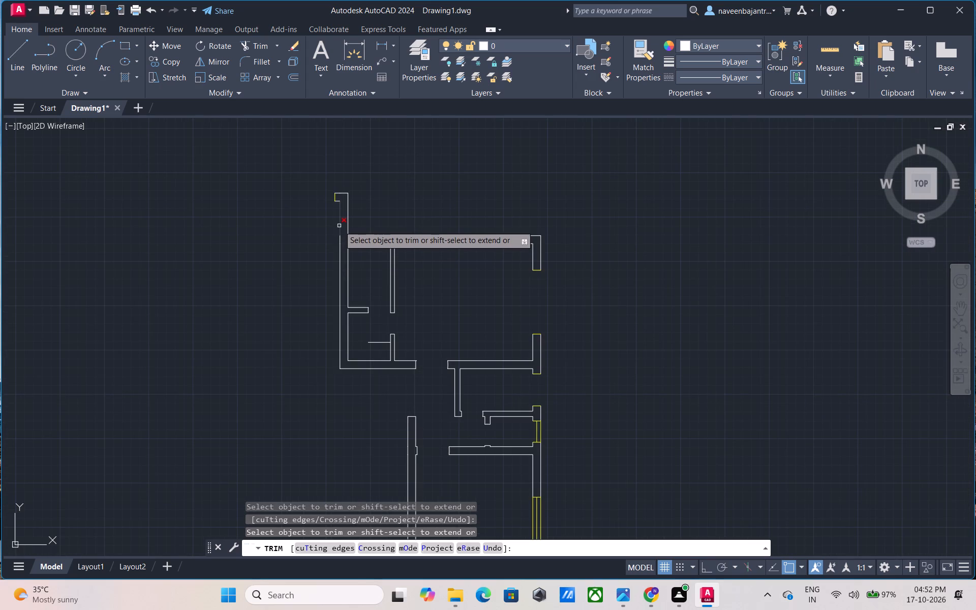
left_click(339, 225)
left_click(339, 236)
left_click(340, 246)
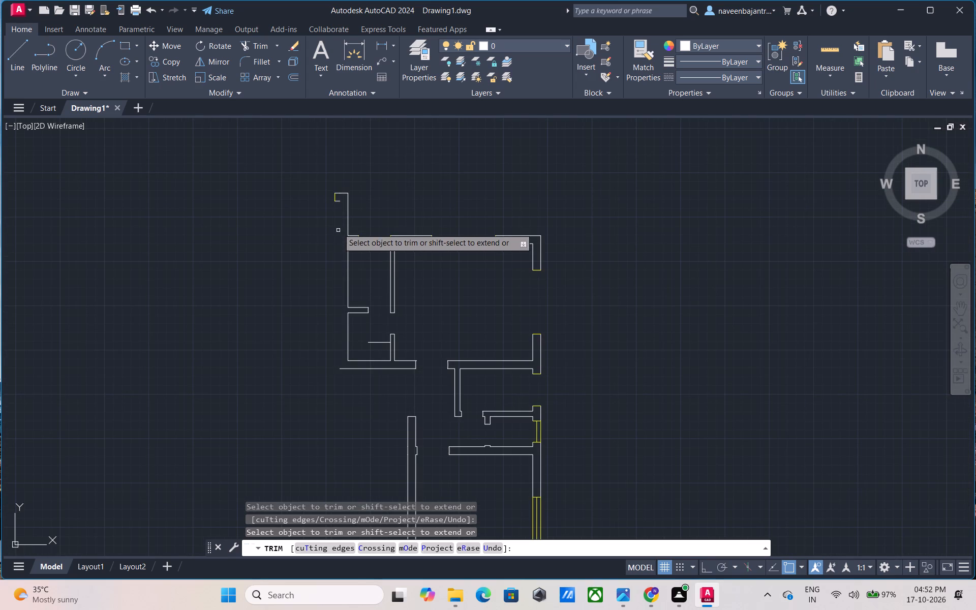
left_click(338, 201)
left_click(333, 197)
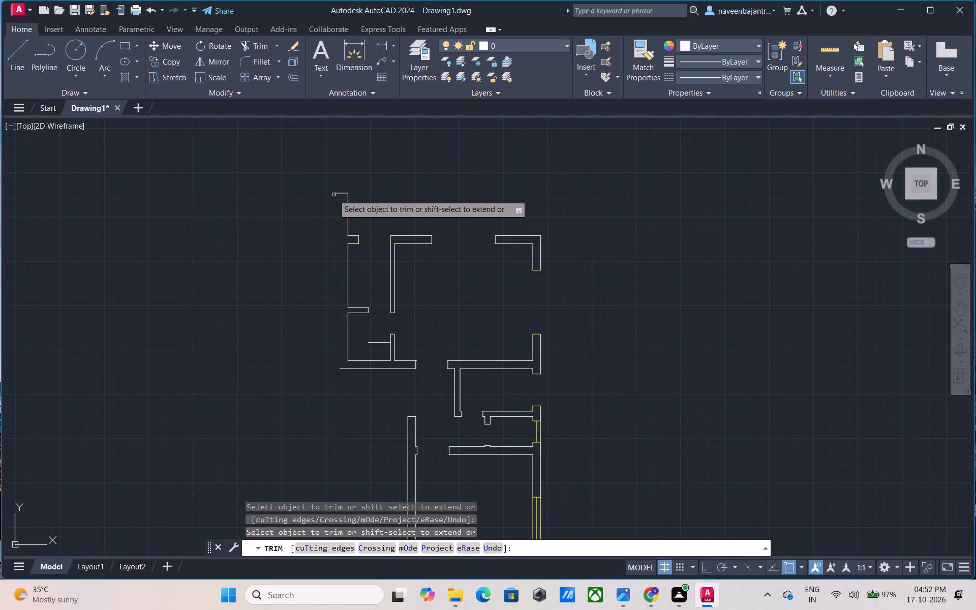
left_click(334, 194)
left_click(340, 194)
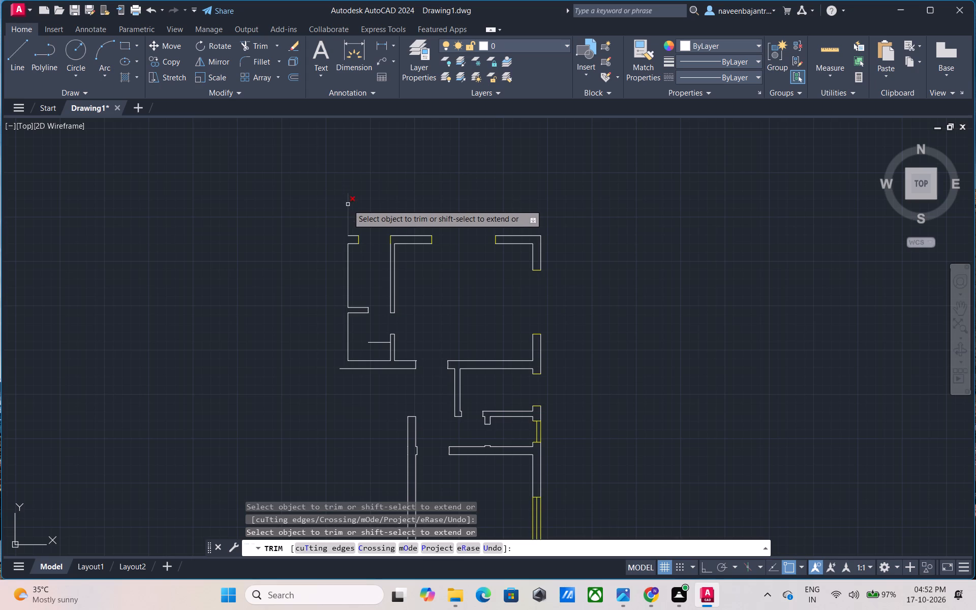
left_click(348, 204)
Trim away the short horizontal wall stub with the yellow end cap at the plan's upper-left corner.
left_click(351, 238)
left_click(358, 238)
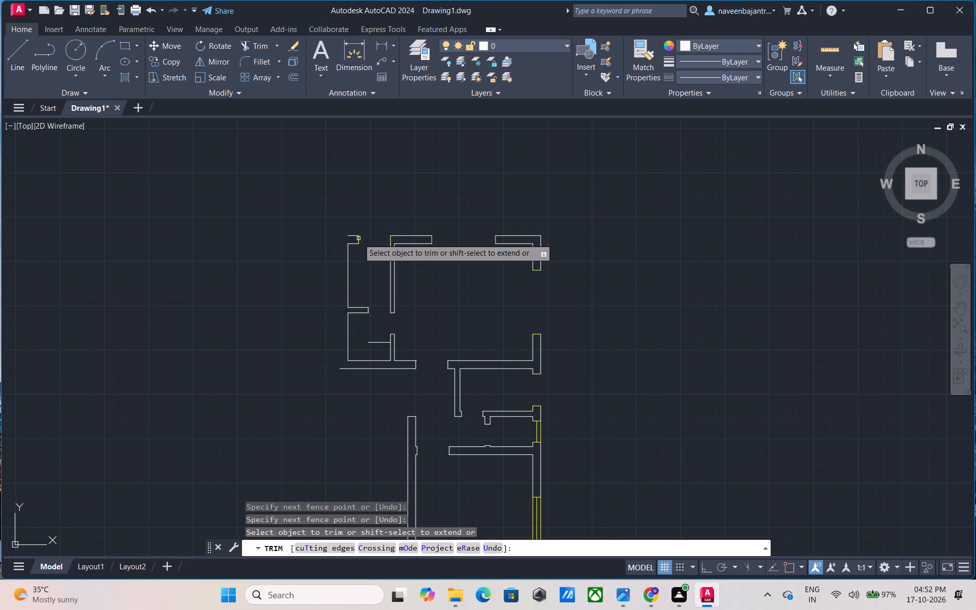
left_click(359, 240)
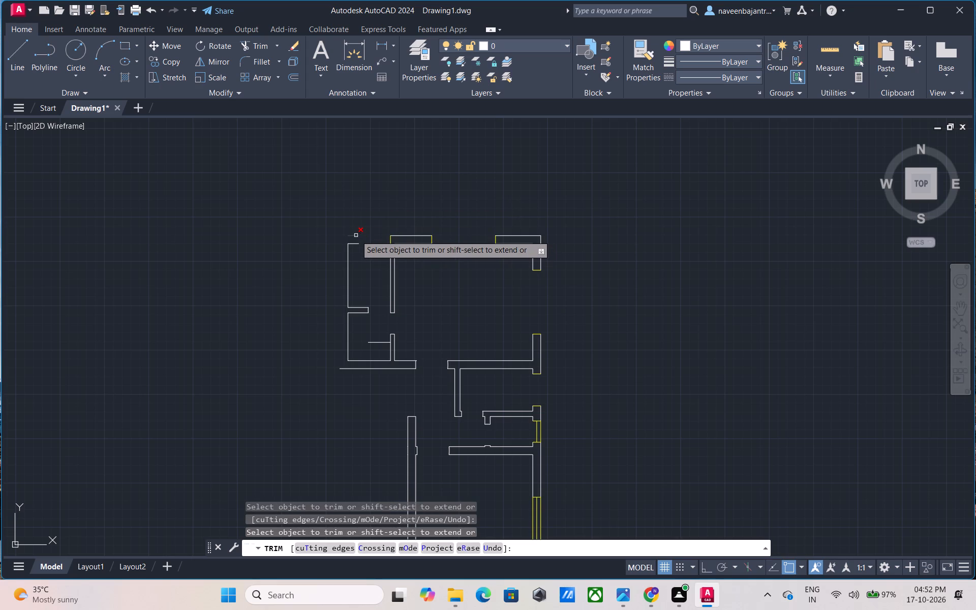
left_click(356, 235)
left_click(355, 242)
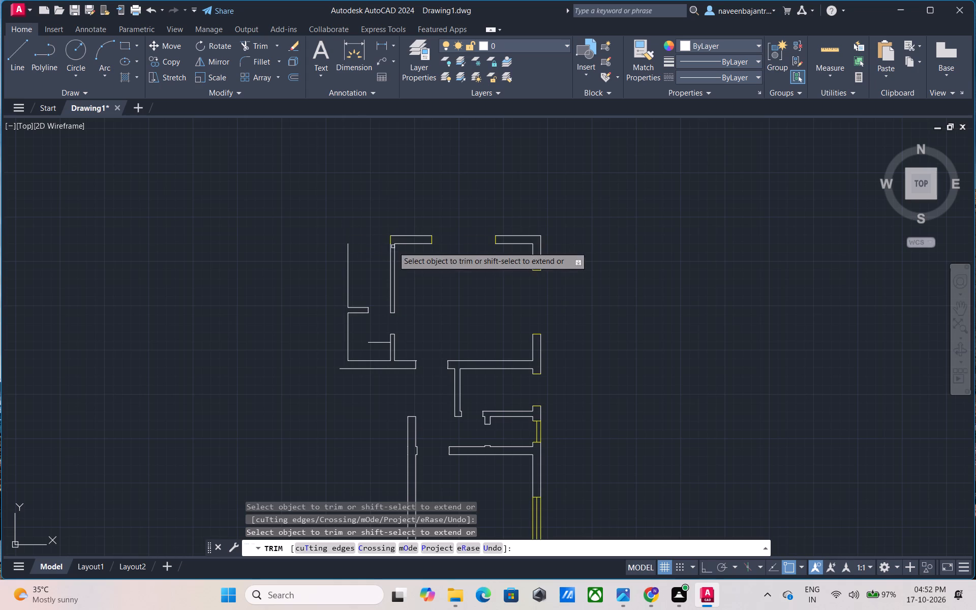
Trim away the upper-left wall's remaining inner face lines, its short horizontal stub wall, and the single short line below it.
scroll(408, 270, "down", 1)
middle_click_drag(417, 275, 380, 212)
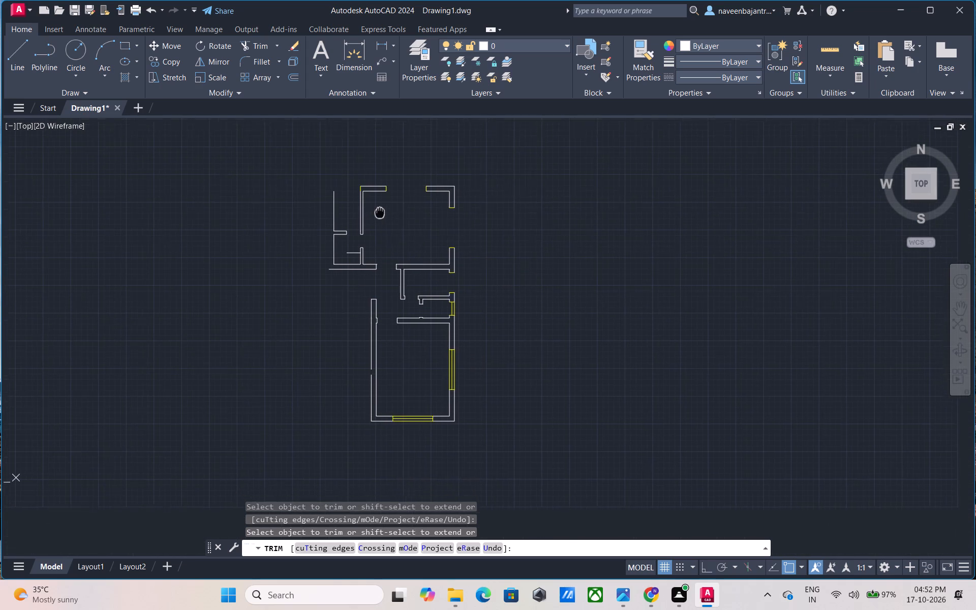
middle_click_drag(380, 212, 380, 211)
left_click(335, 209)
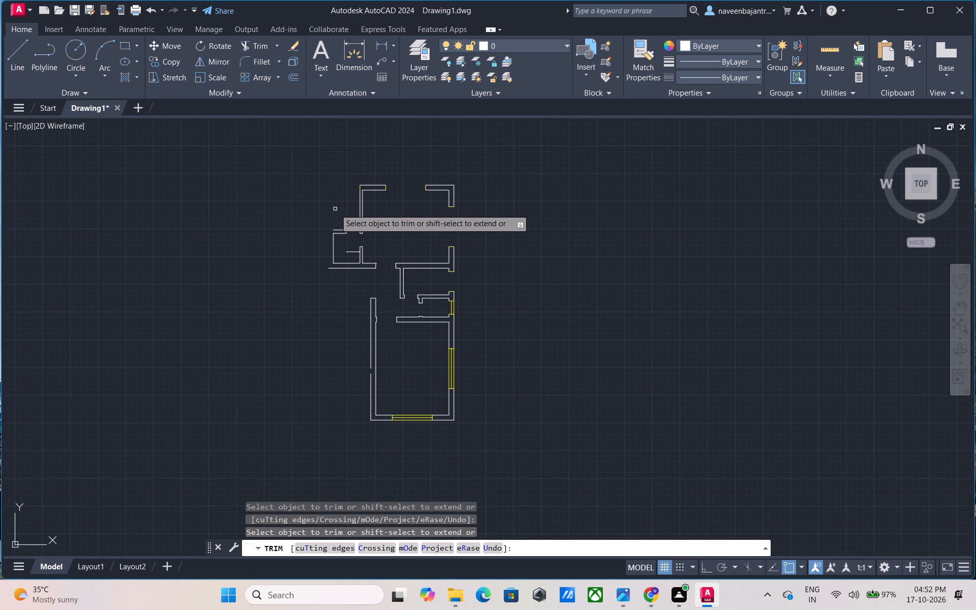
left_click(341, 231)
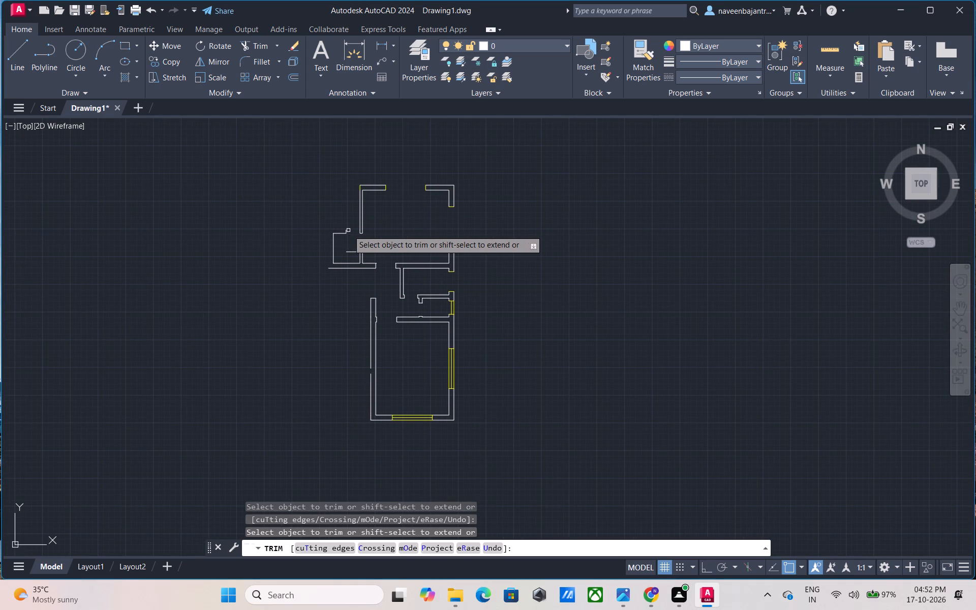
left_click(345, 230)
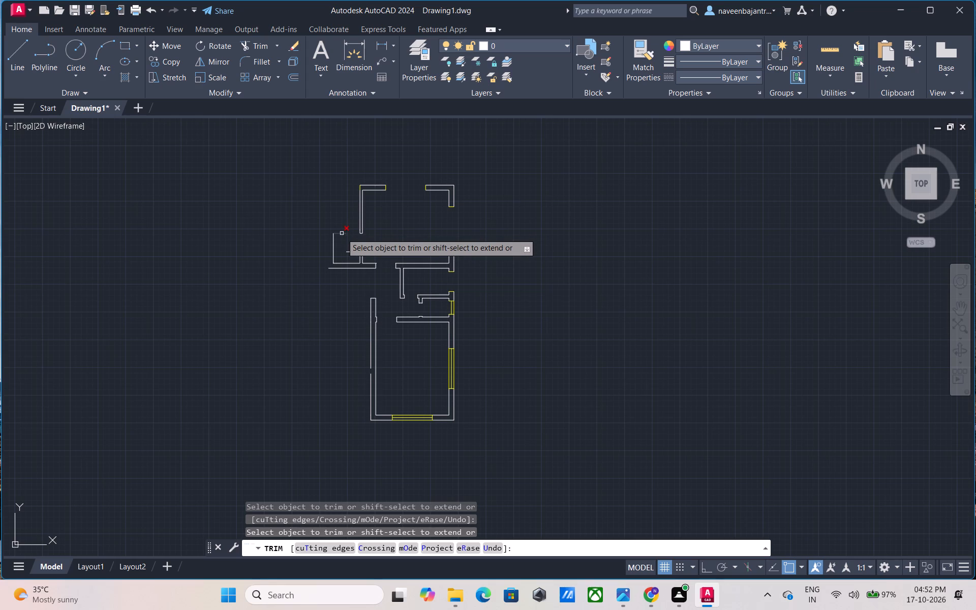
left_click(342, 233)
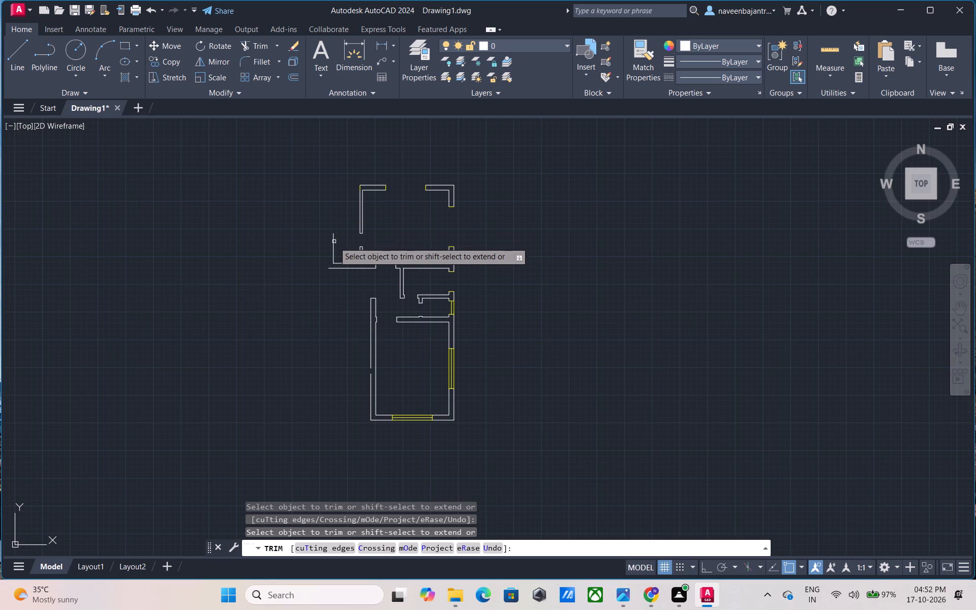
left_click(334, 242)
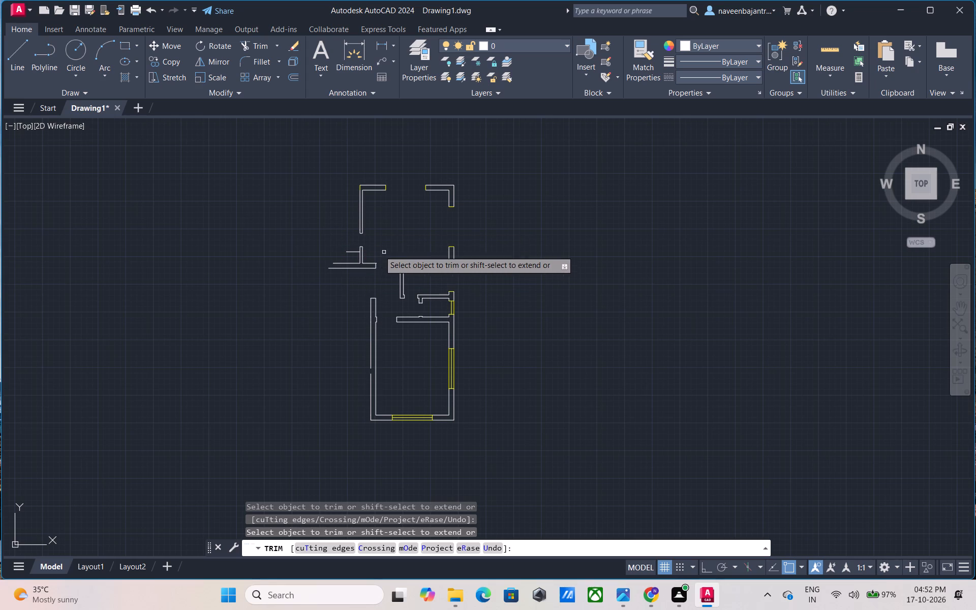
left_click(352, 252)
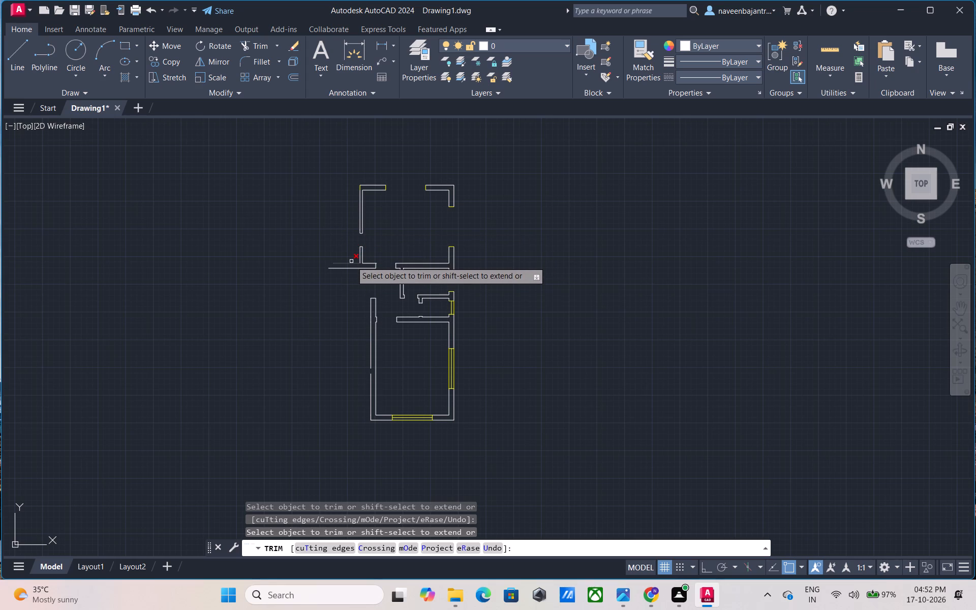
Trim away the upper-left area's bottom wall and the short vertical partition stub rising from it, including their end caps.
left_click(351, 262)
left_click(355, 266)
left_click(367, 268)
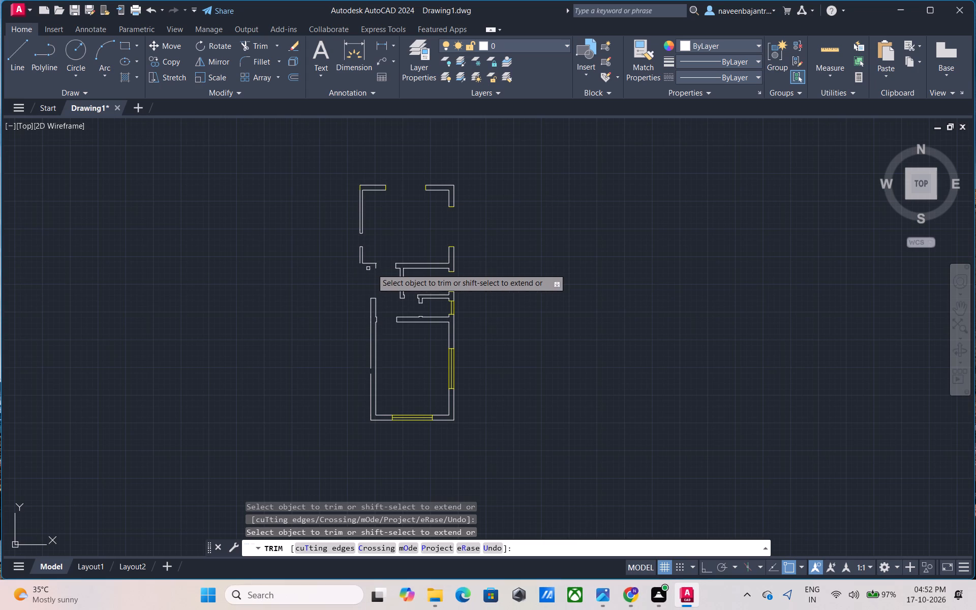
left_click(376, 268)
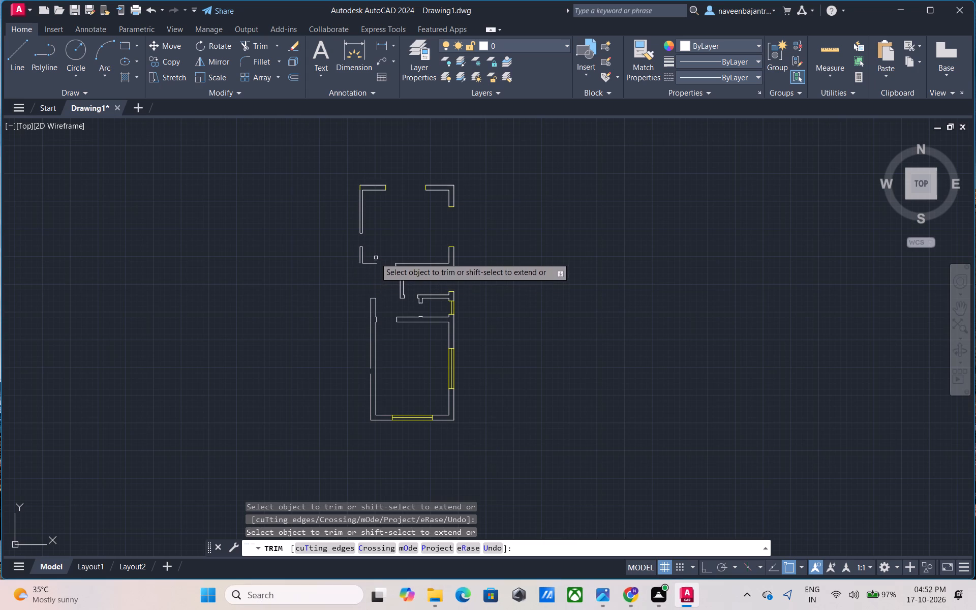
left_click(372, 262)
left_click(364, 260)
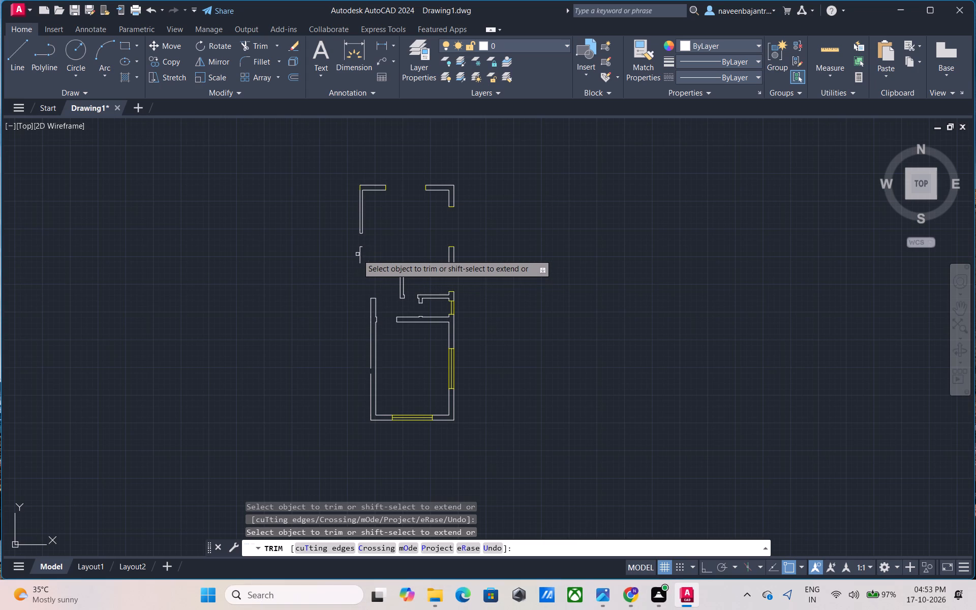
left_click(359, 249)
left_click(361, 246)
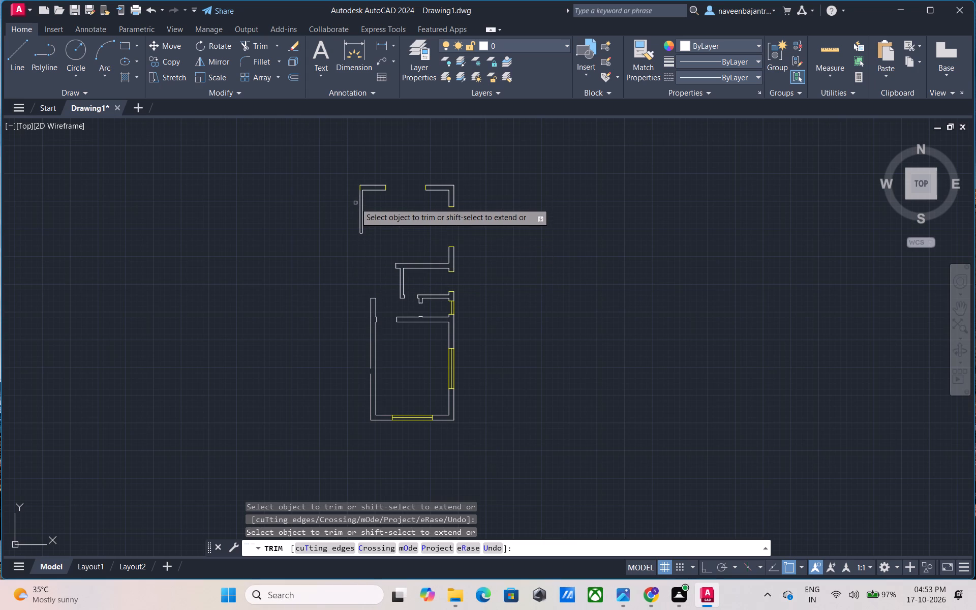
Trim away the upper room's left wall and the adjoining short top wall segment, including both face lines and end caps.
left_click(360, 187)
left_click(358, 190)
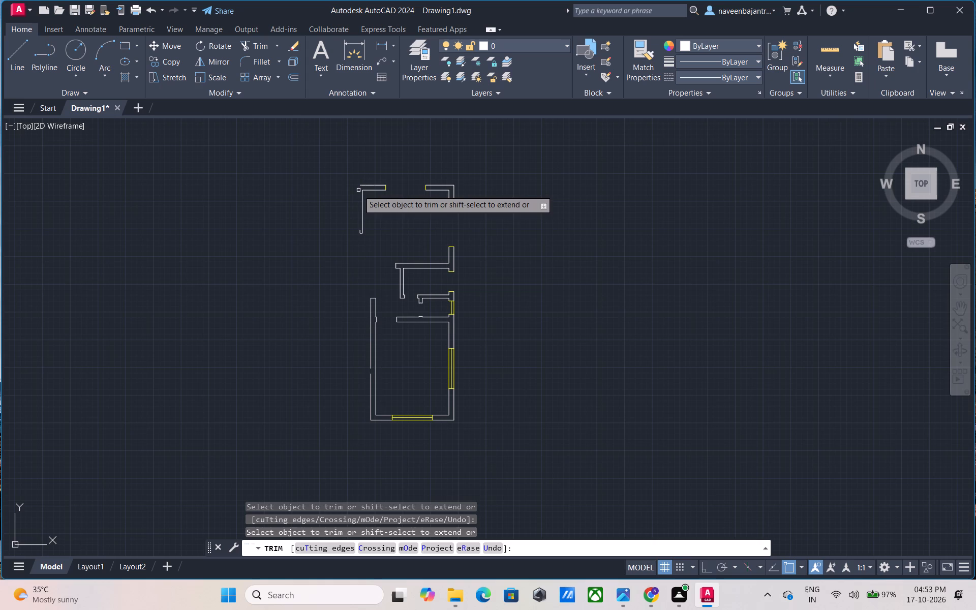
left_click(359, 231)
left_click(360, 235)
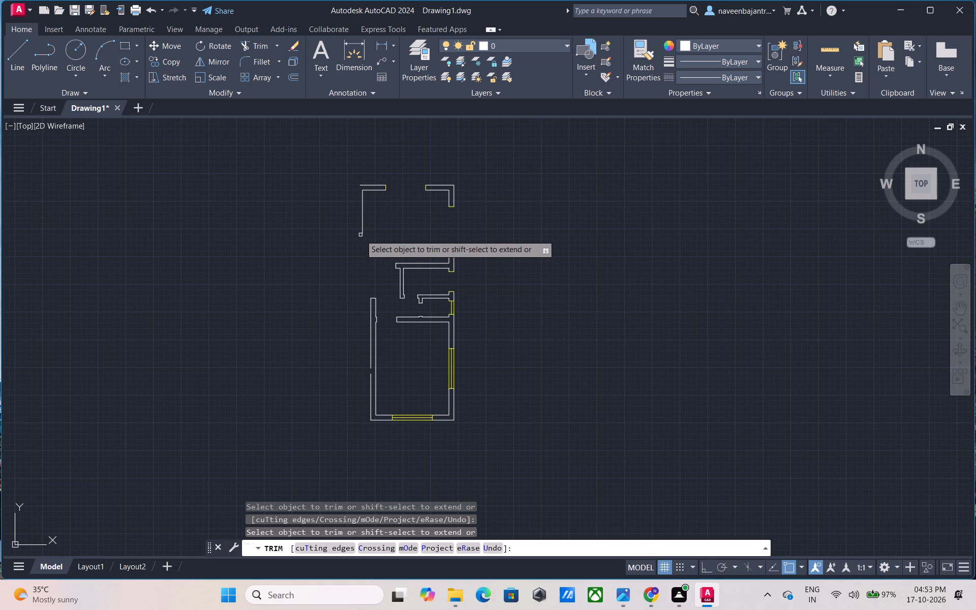
left_click(362, 230)
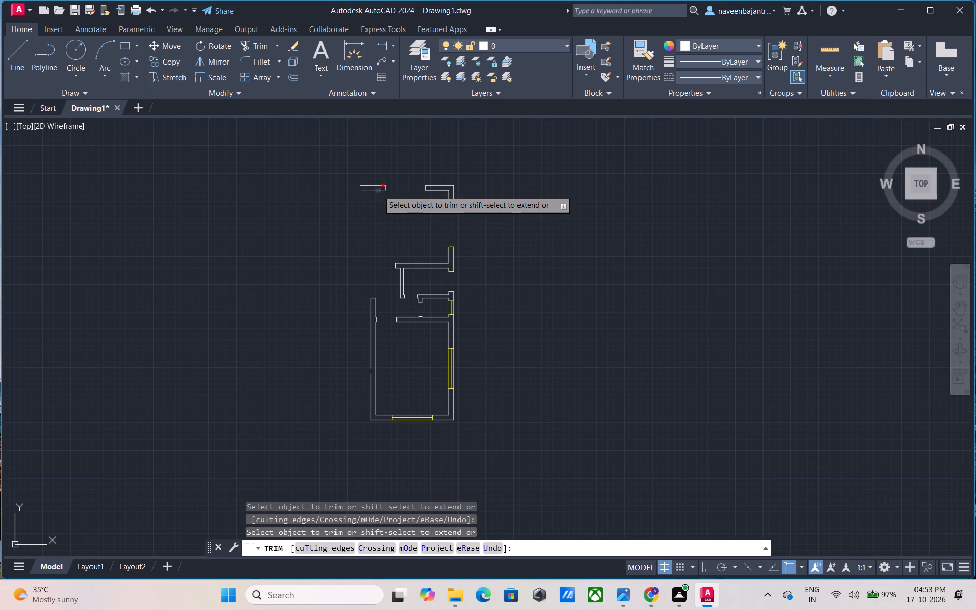
left_click(378, 191)
left_click(379, 187)
left_click(384, 187)
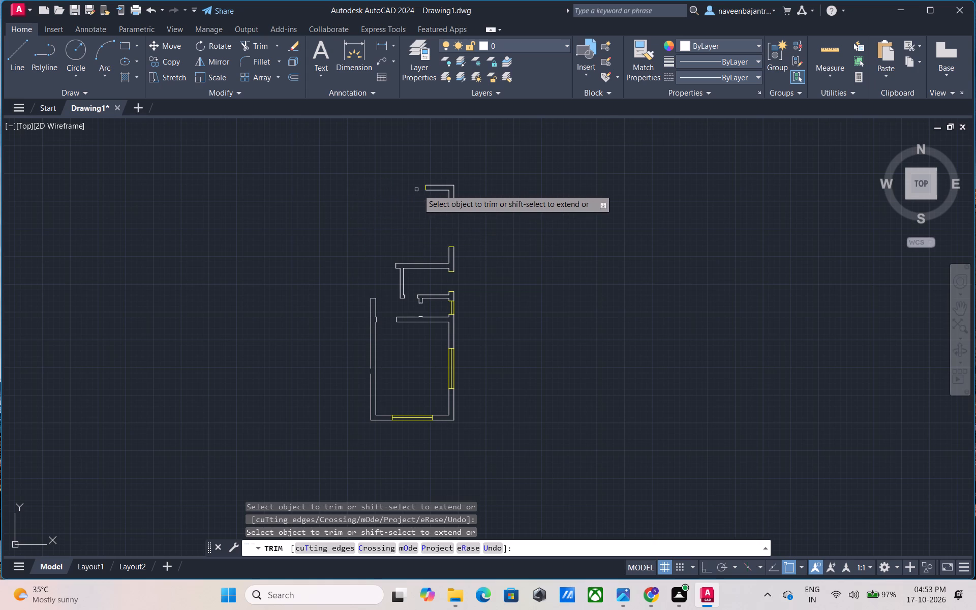
Trim away the isolated L-shaped wall corner at the plan's upper right, including both face lines and yellow end caps.
left_click(427, 188)
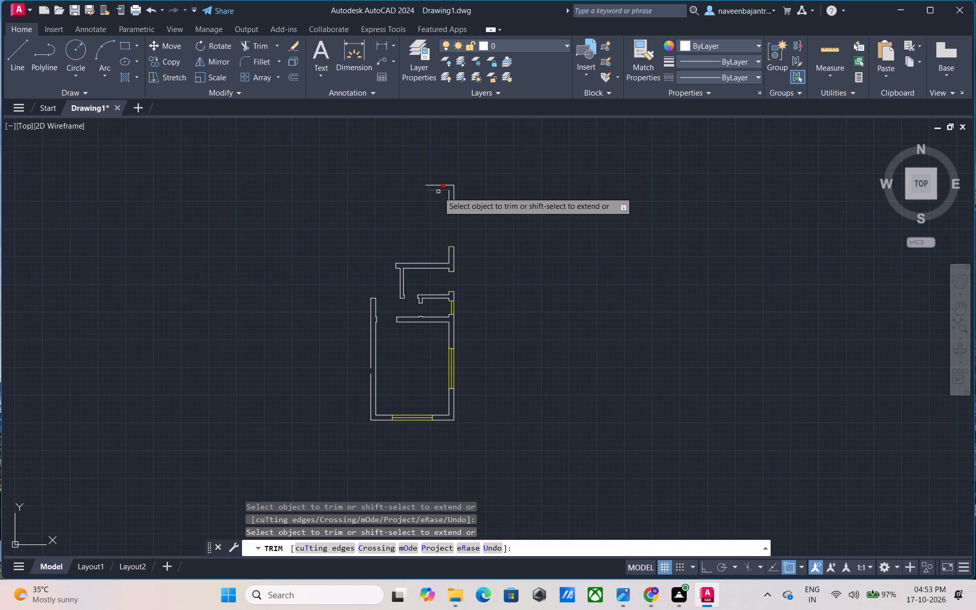
left_click(438, 192)
left_click(450, 198)
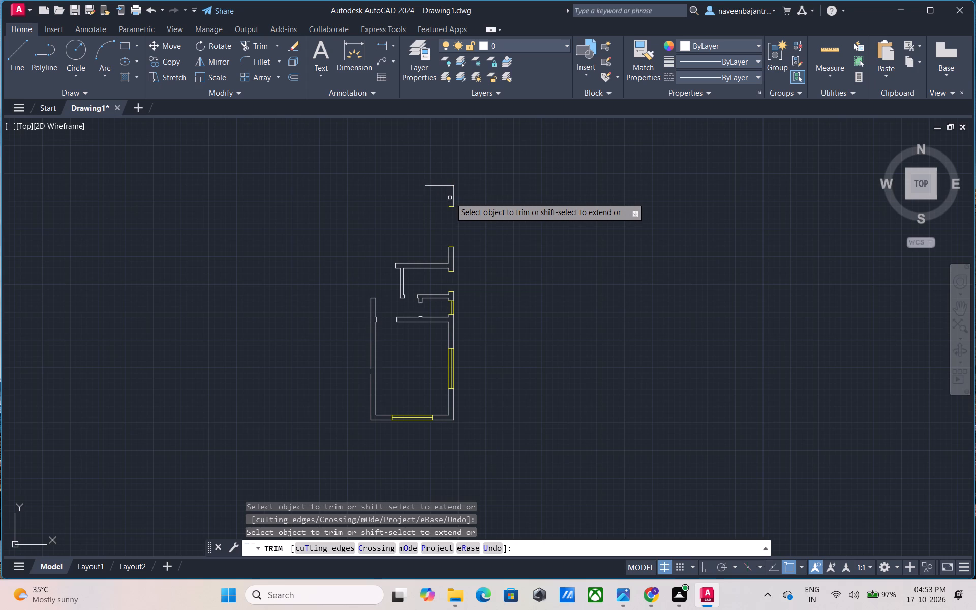
left_click(436, 186)
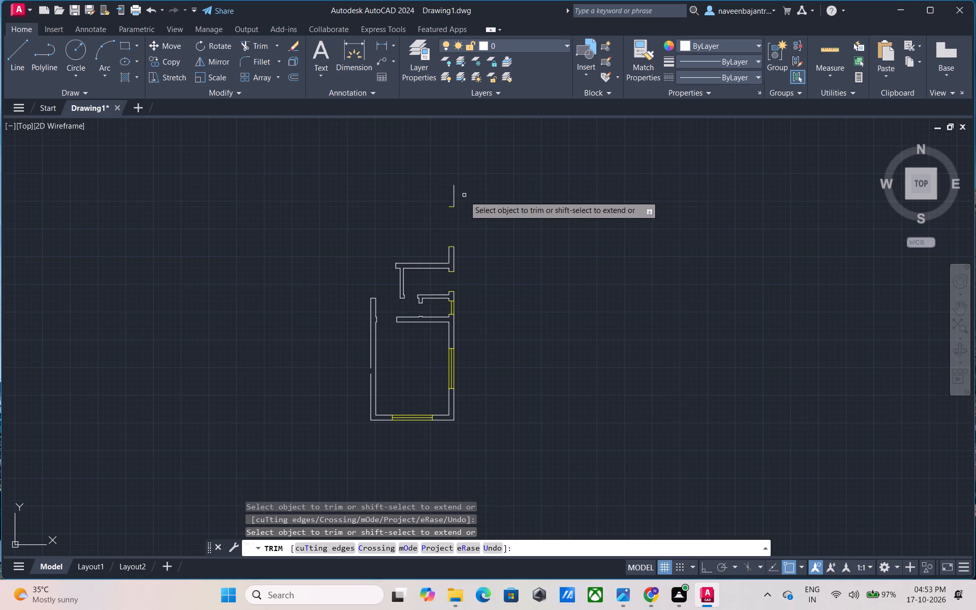
left_click(455, 199)
left_click(455, 206)
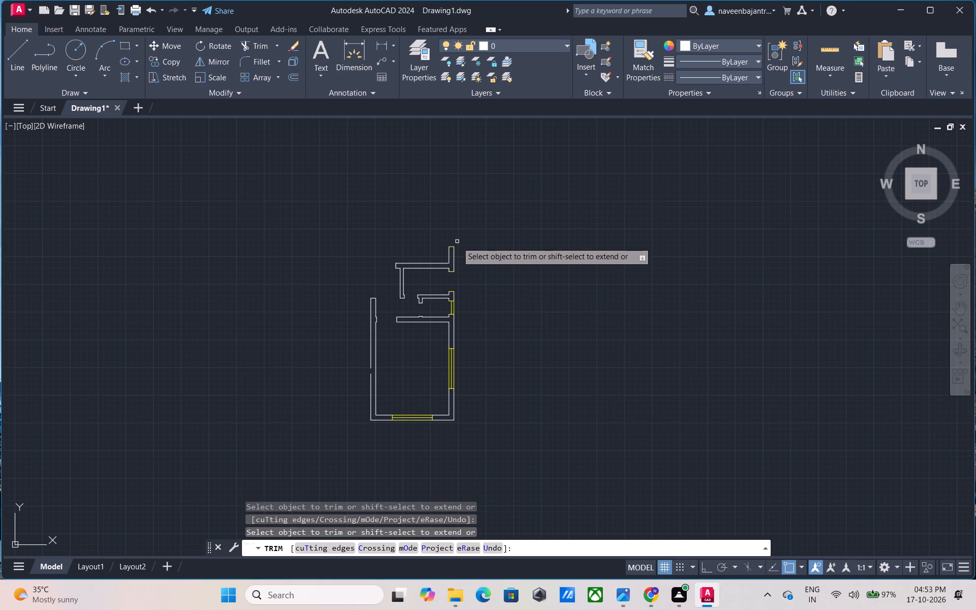
Trim away the upper room's bottom wall and its short vertical return at the right, including face lines and end caps.
middle_click_drag(457, 242, 466, 189)
left_click(463, 204)
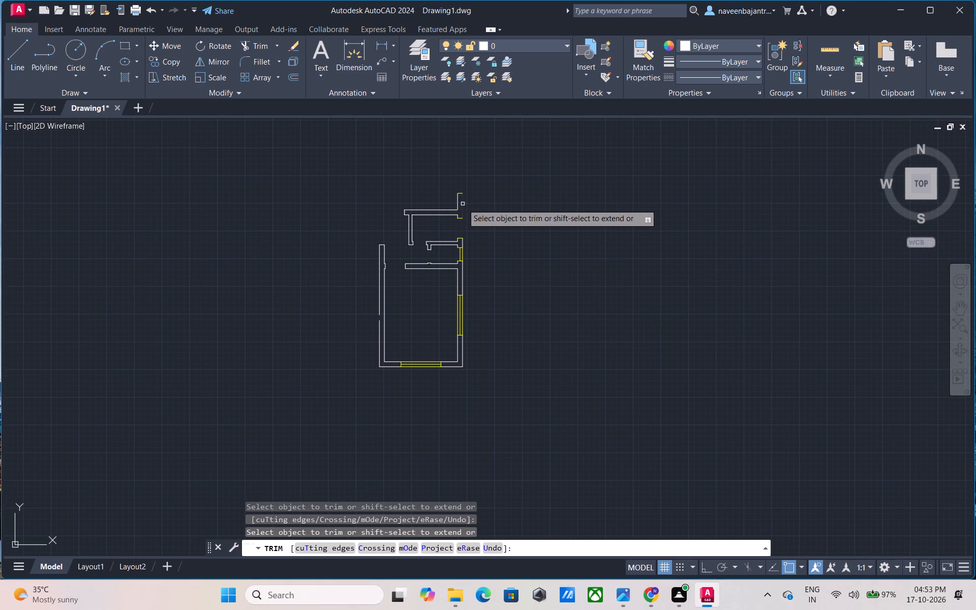
left_click(463, 194)
left_click(462, 219)
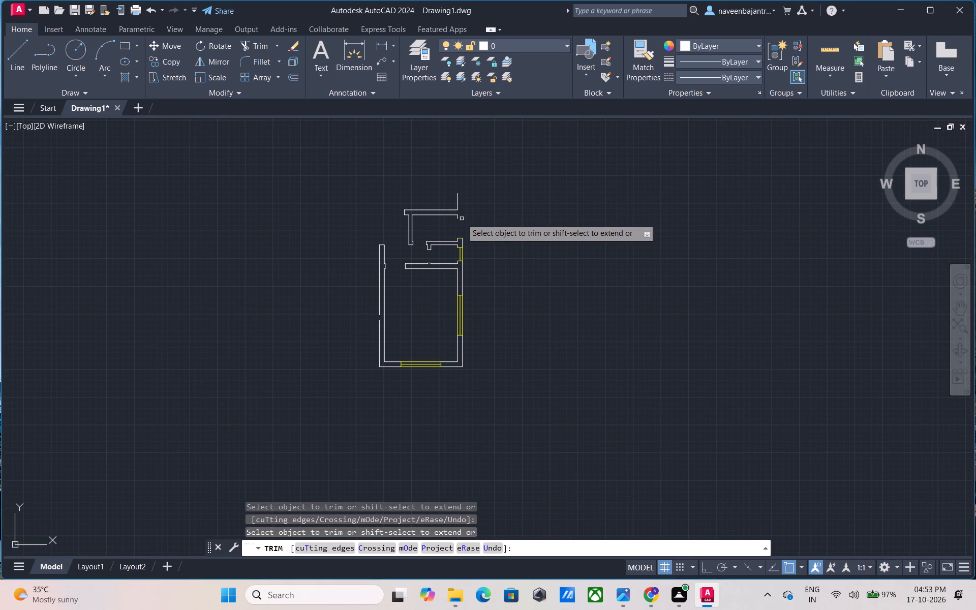
left_click(456, 220)
left_click(457, 201)
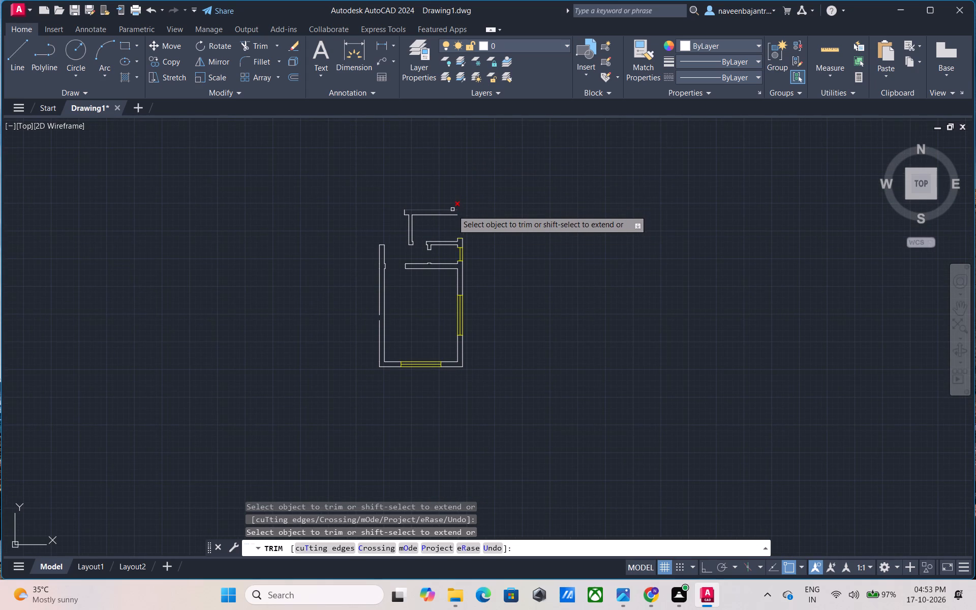
left_click(452, 210)
left_click(443, 216)
left_click(406, 211)
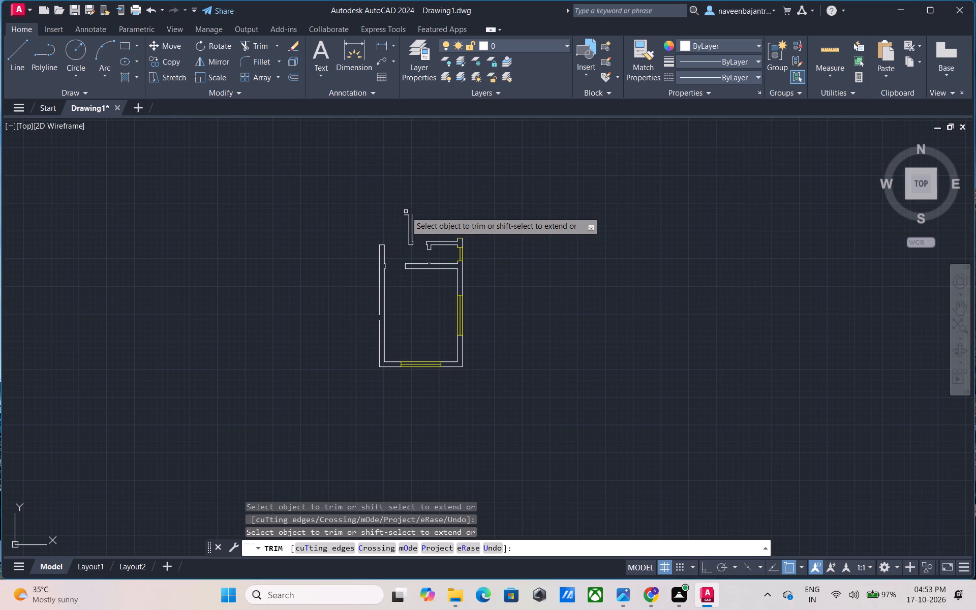
left_click(406, 213)
Trim away the short vertical partition left below the removed bottom wall, including its small foot and leftover line.
left_click(407, 222)
left_click(411, 225)
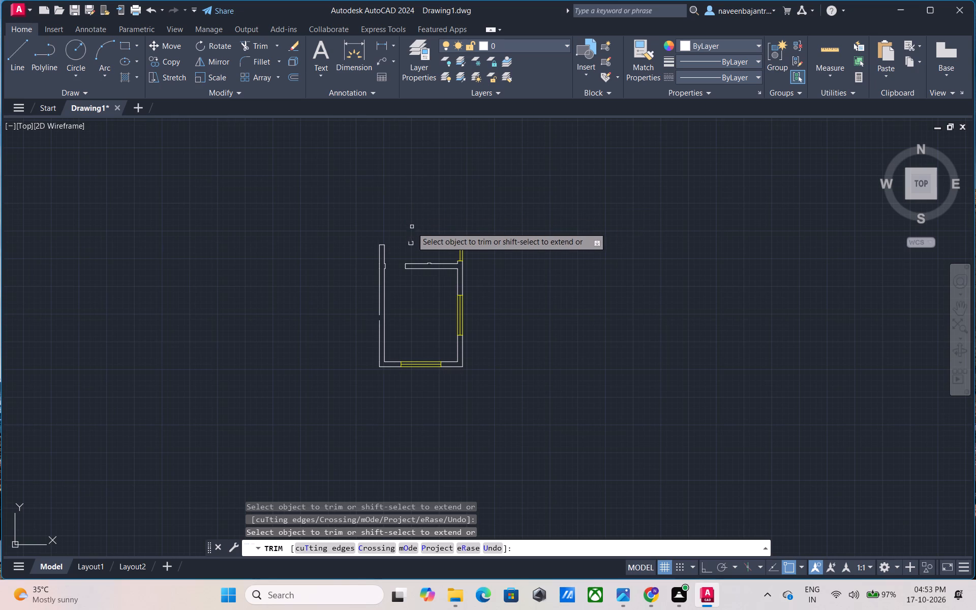
left_click(413, 243)
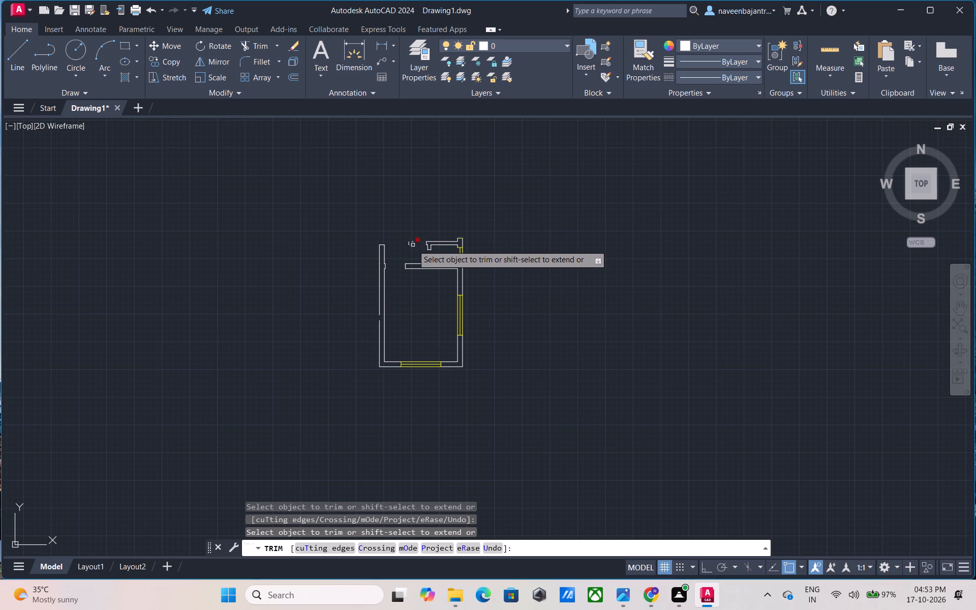
left_click(413, 245)
scroll(413, 245, "up", 4)
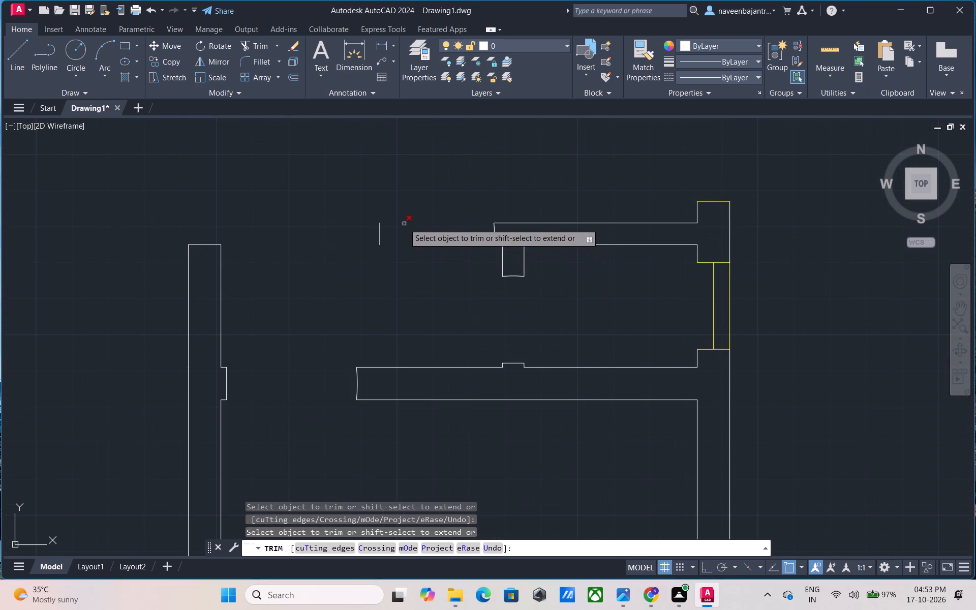
left_click(404, 224)
left_click(381, 241)
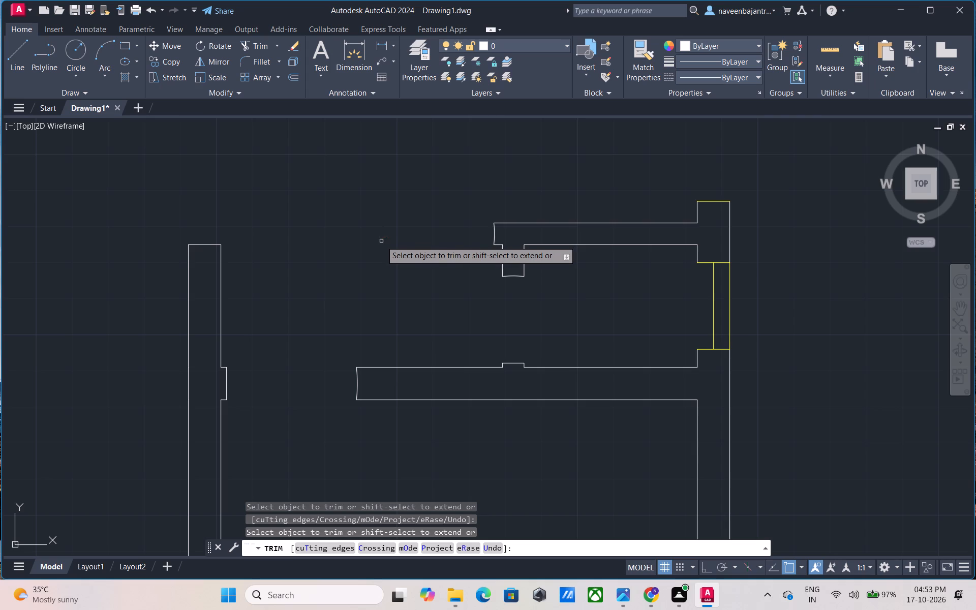
Trim away the upper horizontal wall, including its left end cap, the small stub below it and both face lines.
left_click(495, 234)
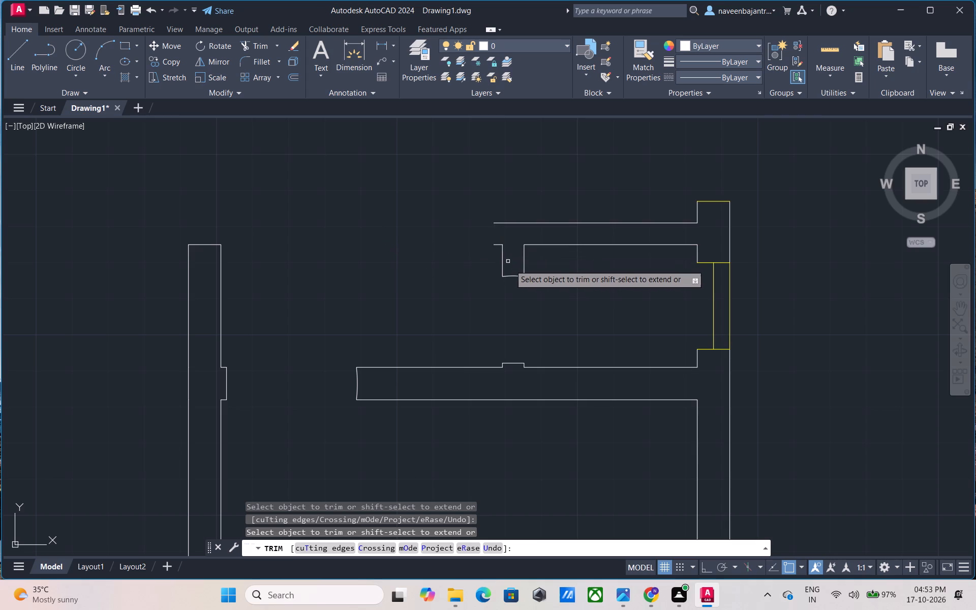
left_click(513, 276)
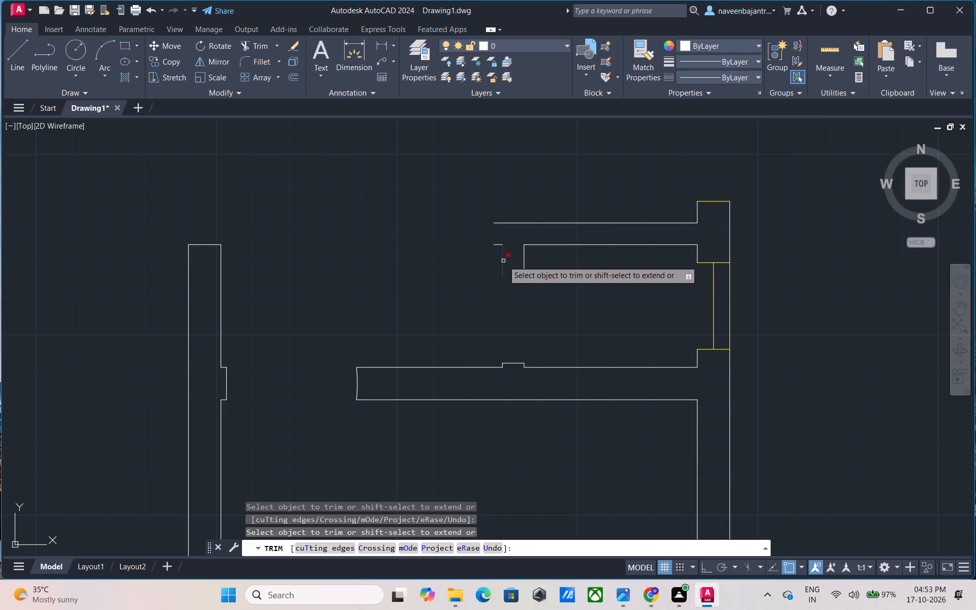
left_click(503, 261)
left_click(501, 245)
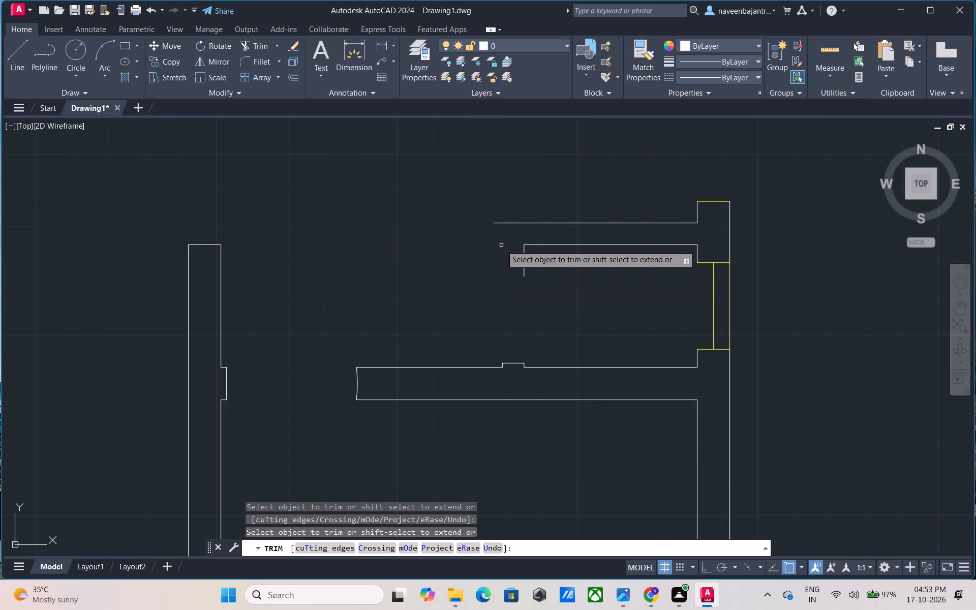
left_click(525, 257)
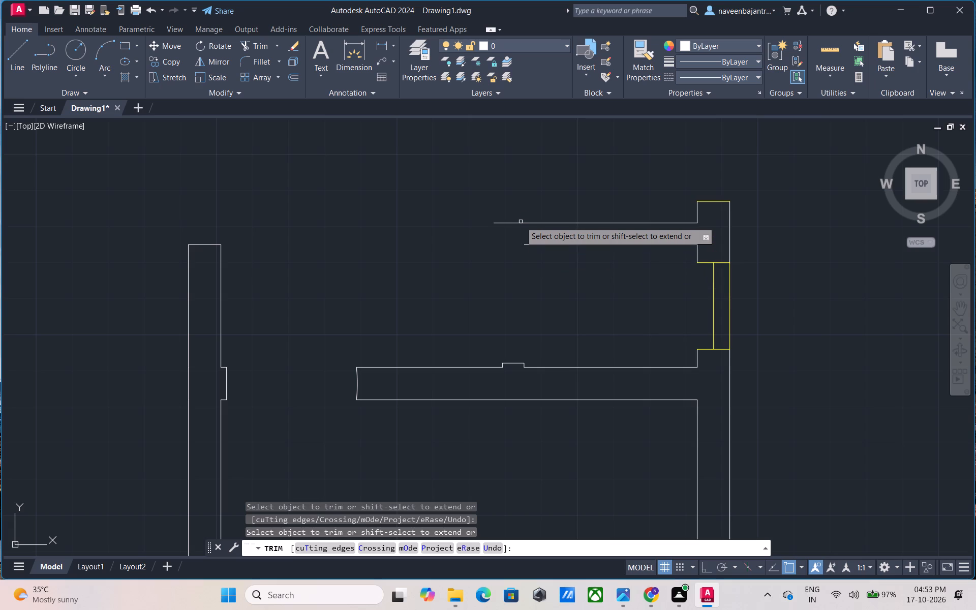
left_click(521, 222)
left_click(564, 245)
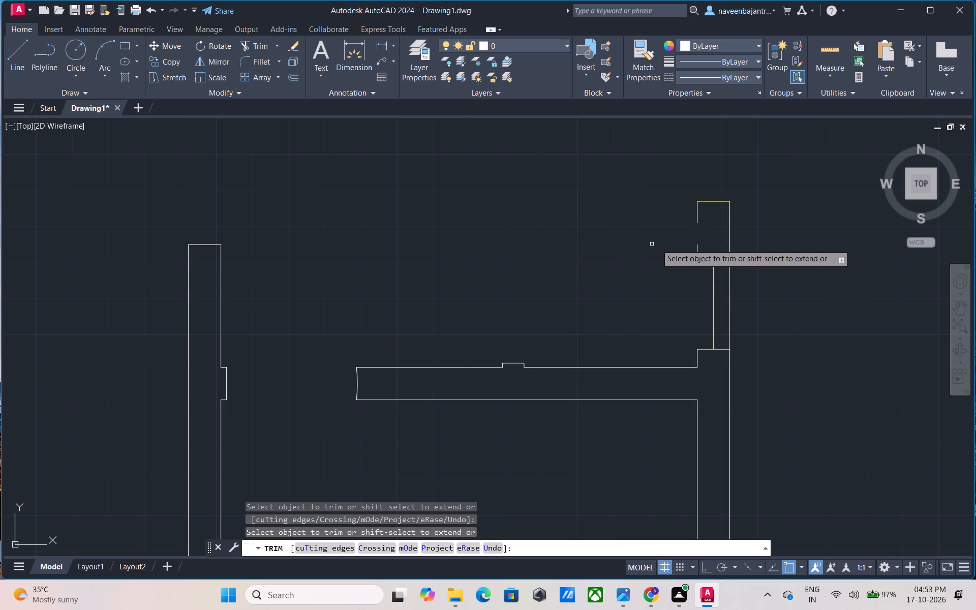
Trim away the wall corner and yellow window lines at the right end of the removed upper wall.
left_click(699, 252)
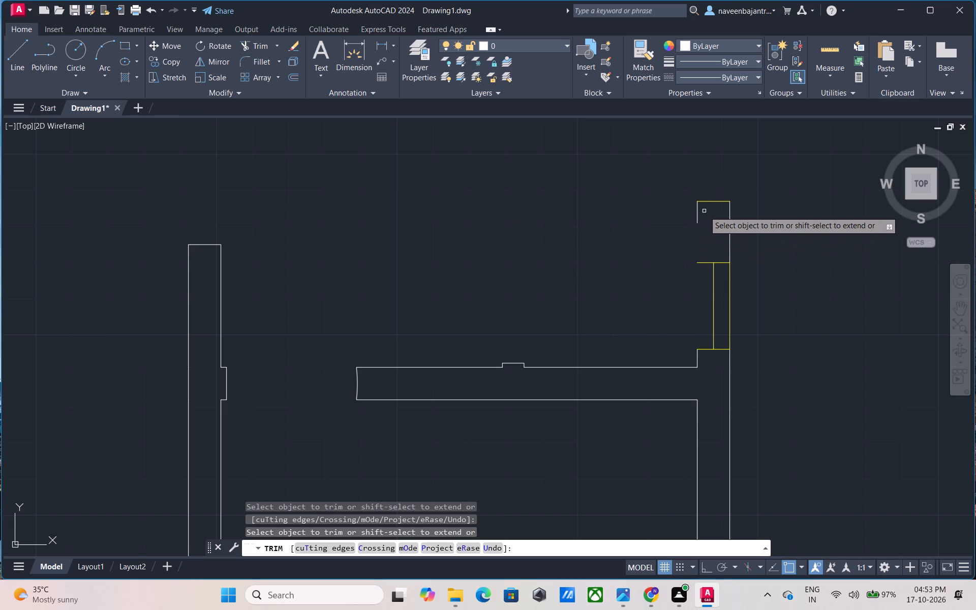
left_click(698, 224)
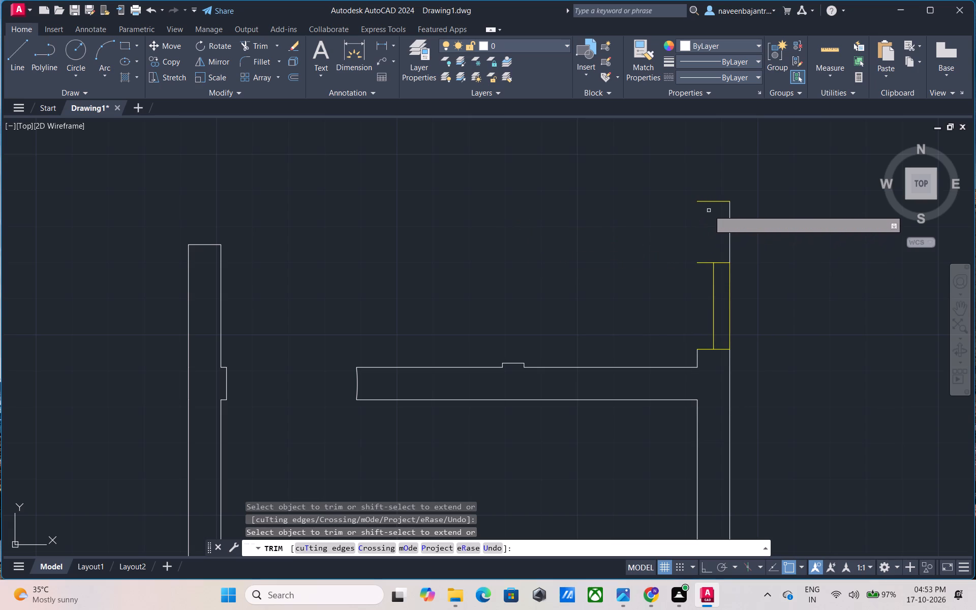
left_click(713, 203)
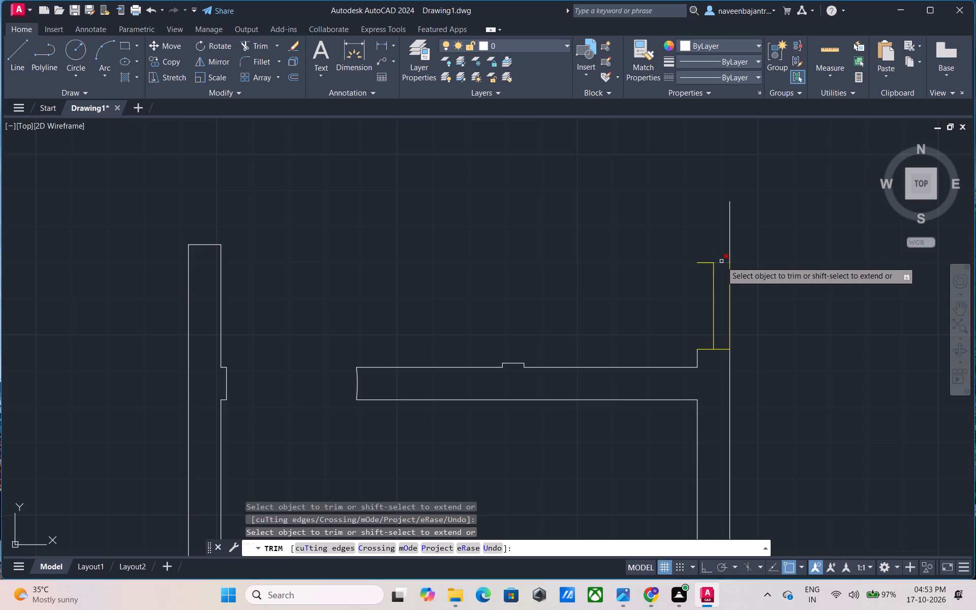
left_click(721, 262)
left_click(729, 245)
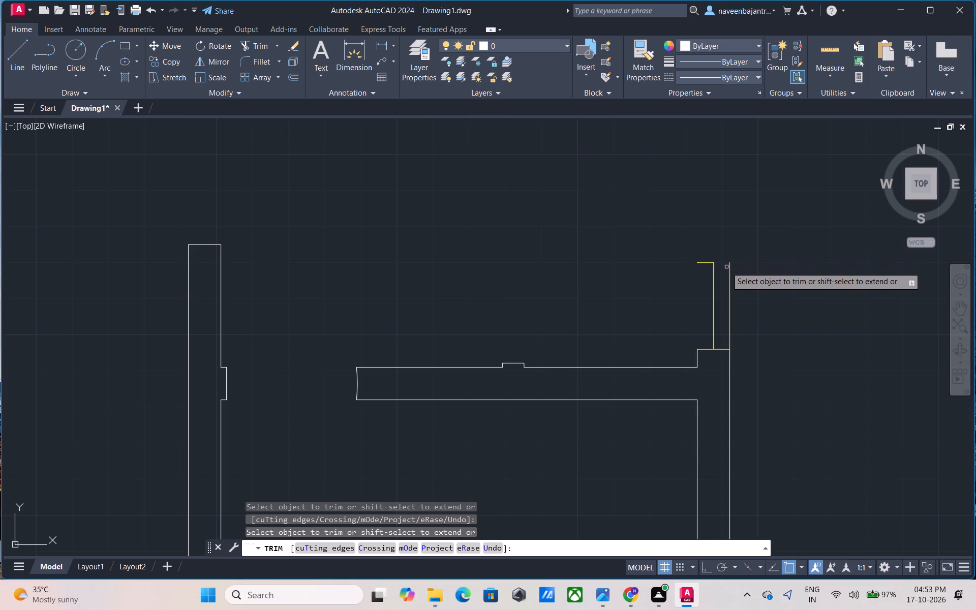
left_click(729, 274)
left_click(709, 261)
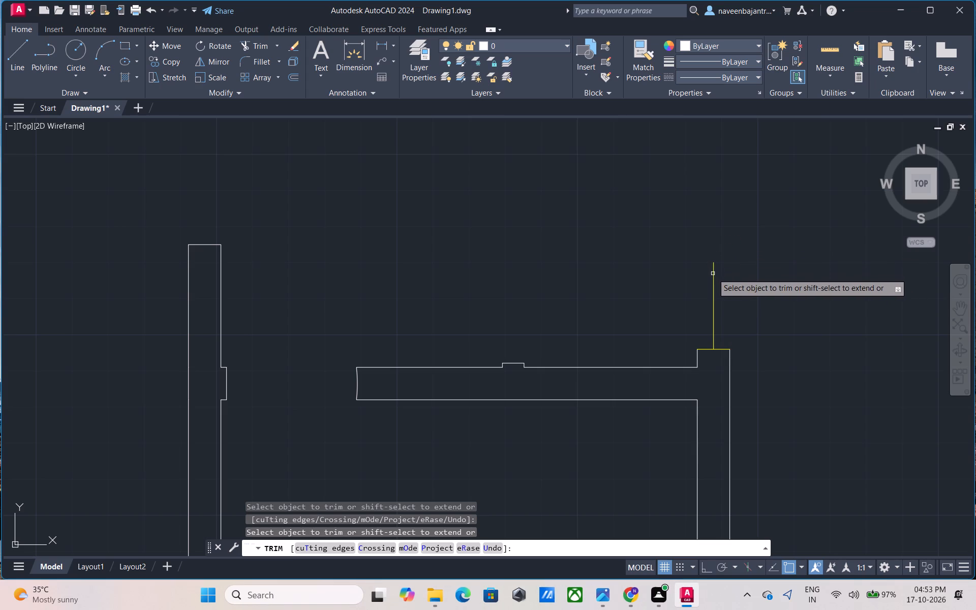
left_click(713, 273)
Trim away the remaining horizontal wall with its notch and caps, plus the connected right wall stretch above the yellow window.
scroll(713, 274, "down", 1)
middle_click_drag(714, 268, 565, 129)
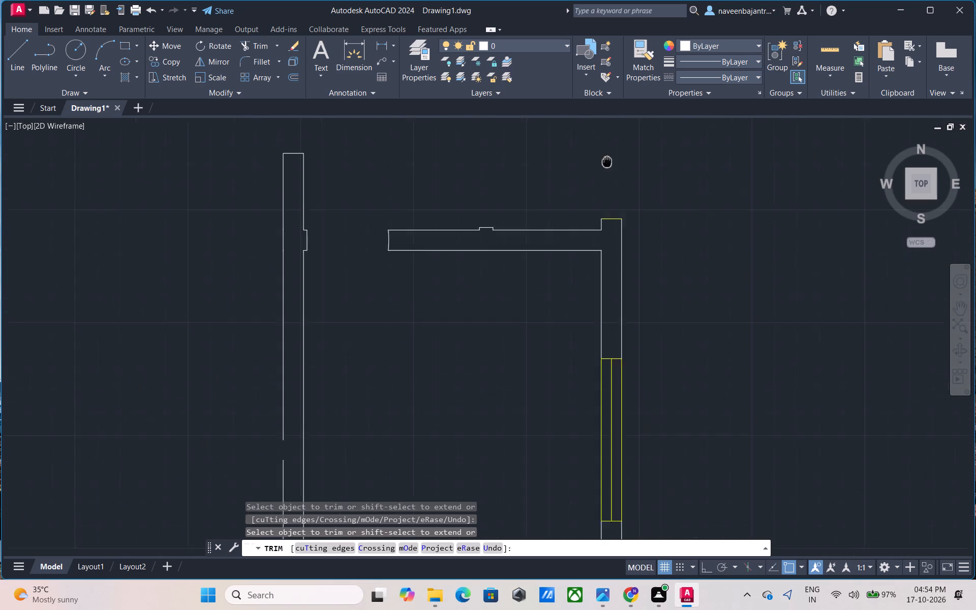
middle_click_drag(565, 129, 550, 121)
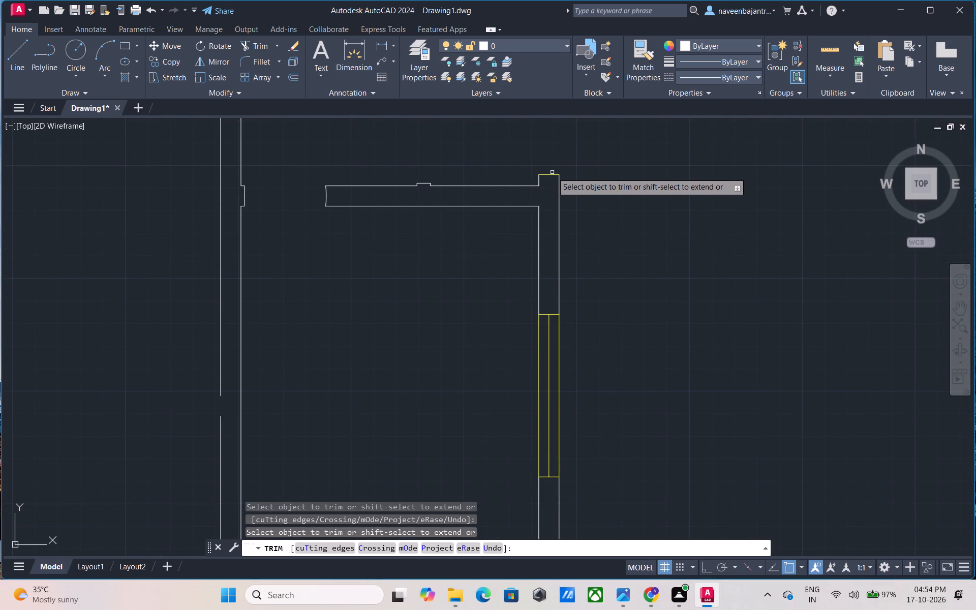
left_click(547, 176)
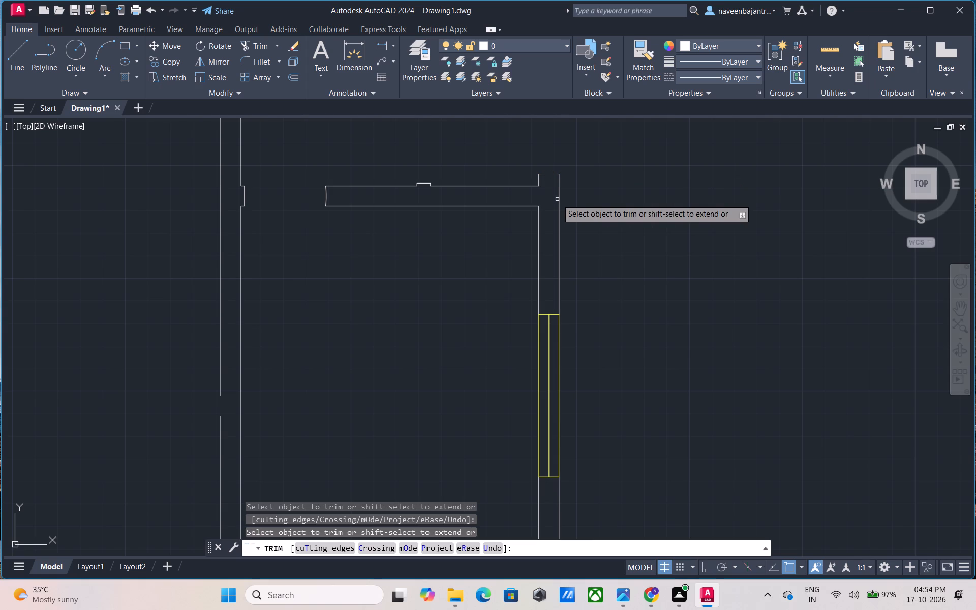
left_click(538, 177)
left_click(504, 184)
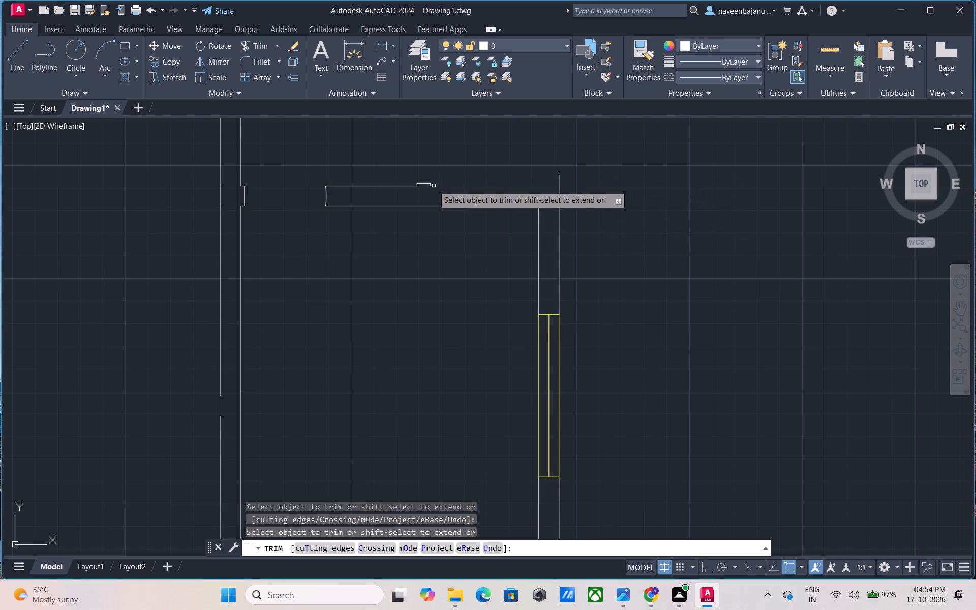
left_click(431, 188)
left_click_drag(429, 185, 417, 185)
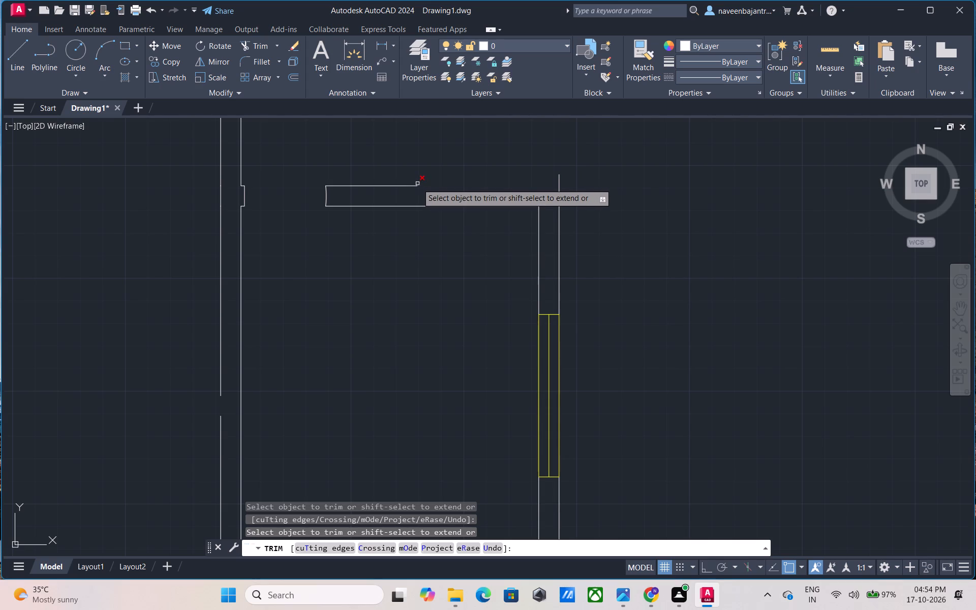
left_click(417, 184)
left_click(397, 186)
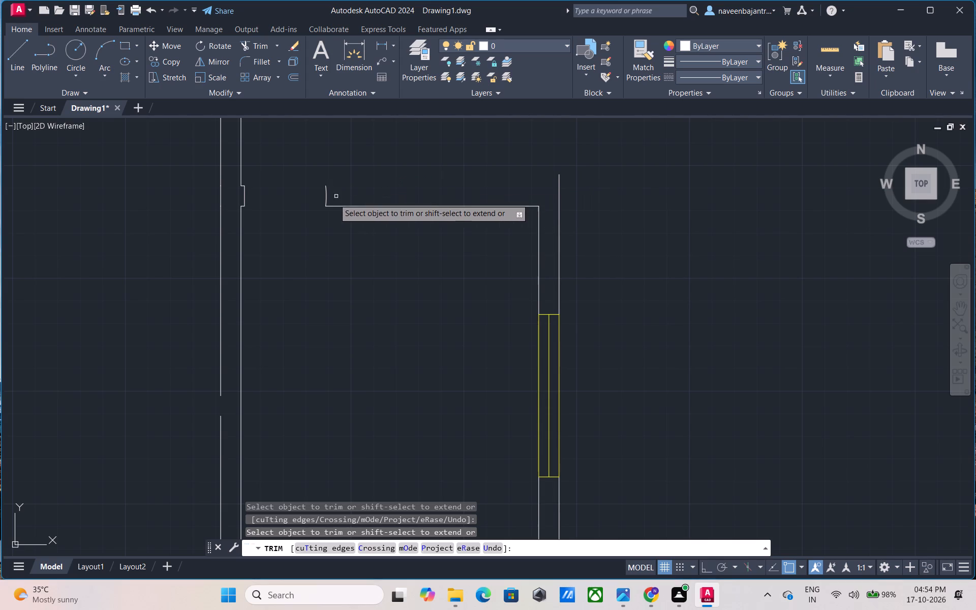
left_click(325, 197)
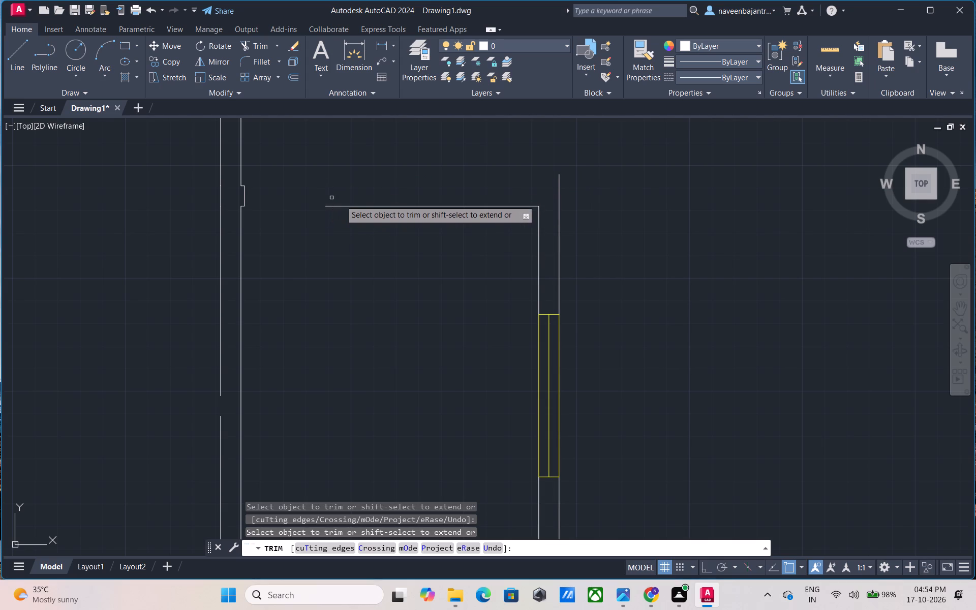
left_click(497, 205)
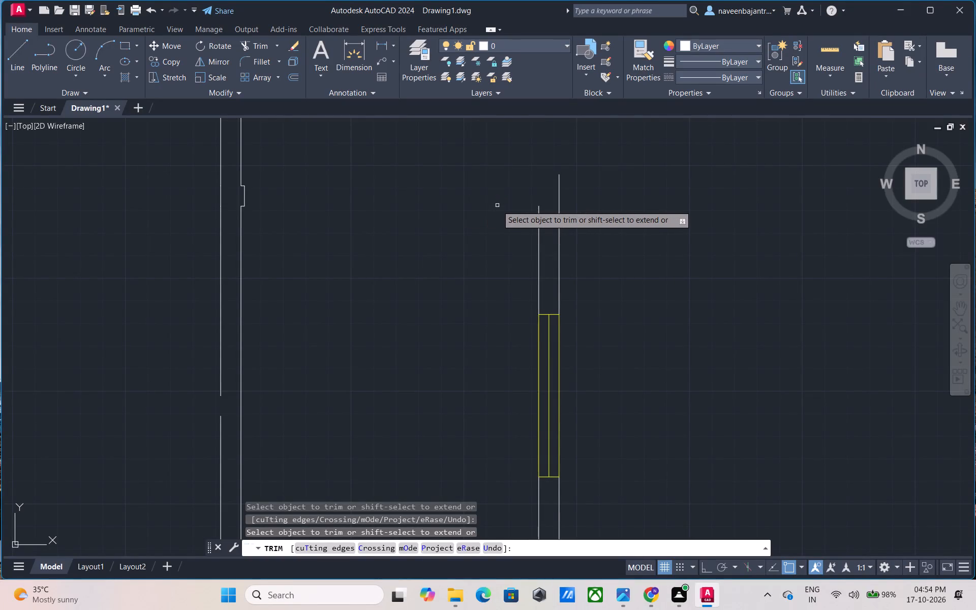
left_click(559, 213)
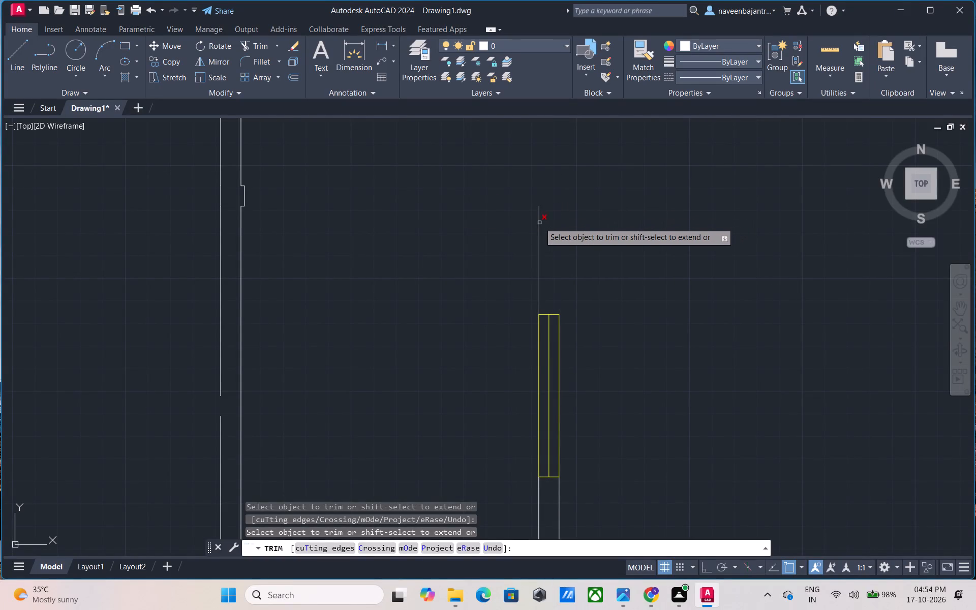
left_click(539, 223)
Trim away the long left wall, including its top cap, small side projection and both face lines down to the corner.
scroll(405, 210, "down", 1)
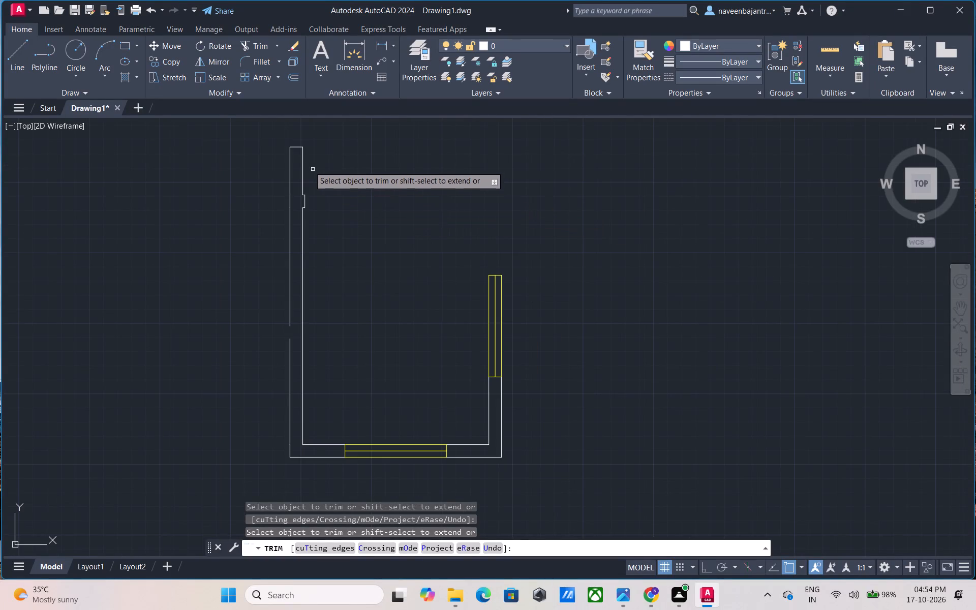
left_click(298, 148)
left_click_drag(302, 161, 303, 168)
left_click(290, 184)
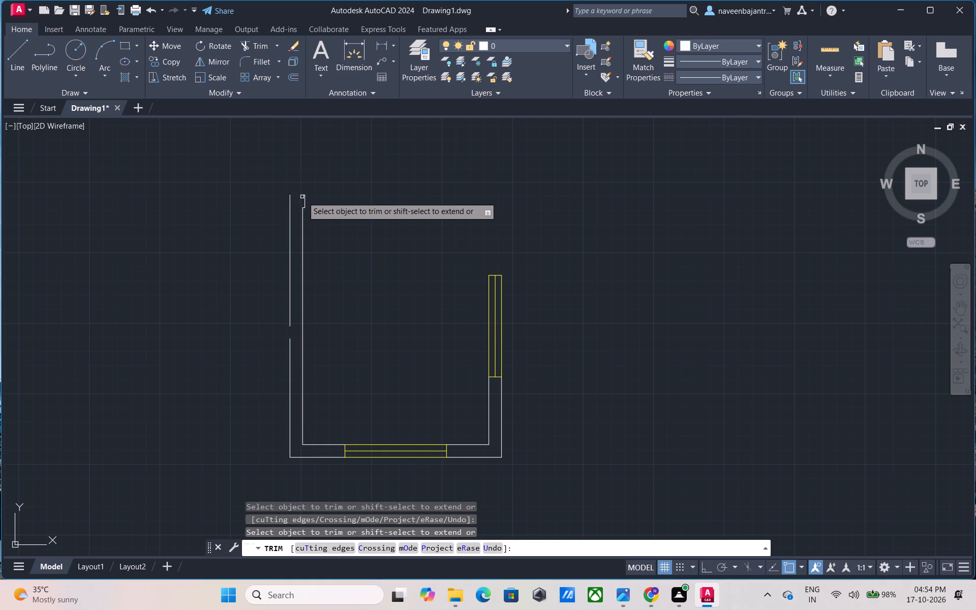
left_click(303, 196)
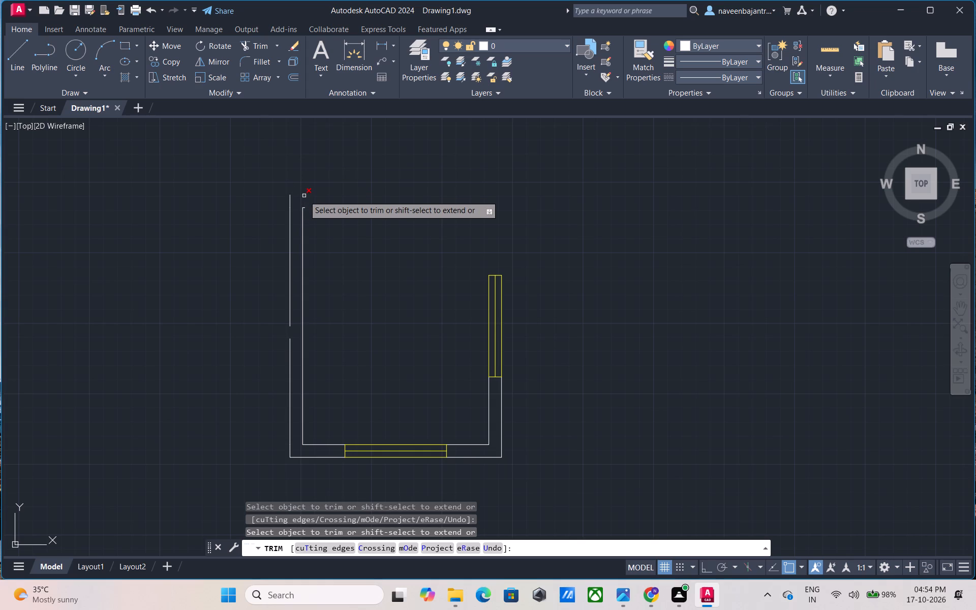
left_click(304, 196)
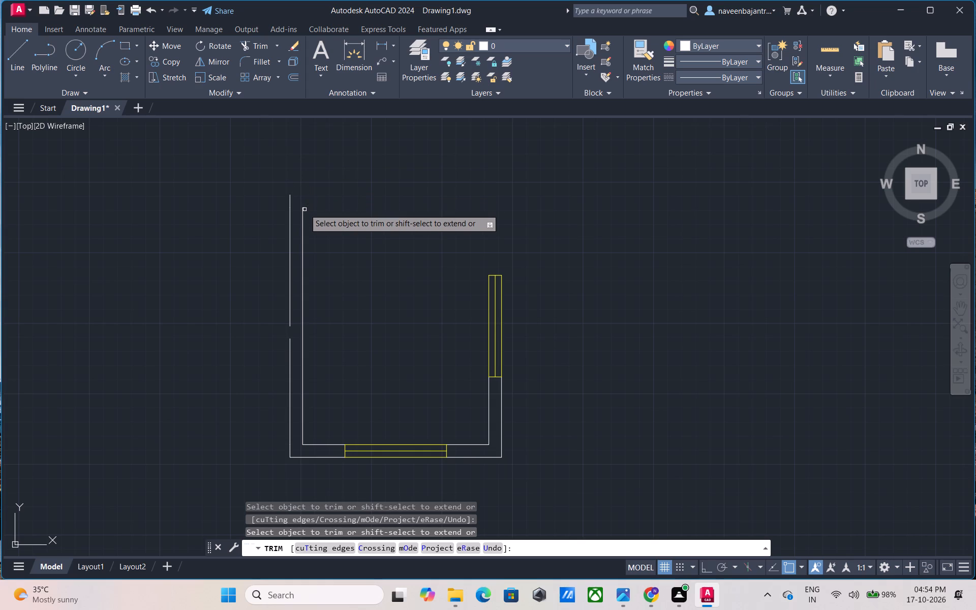
left_click(304, 208)
left_click(291, 199)
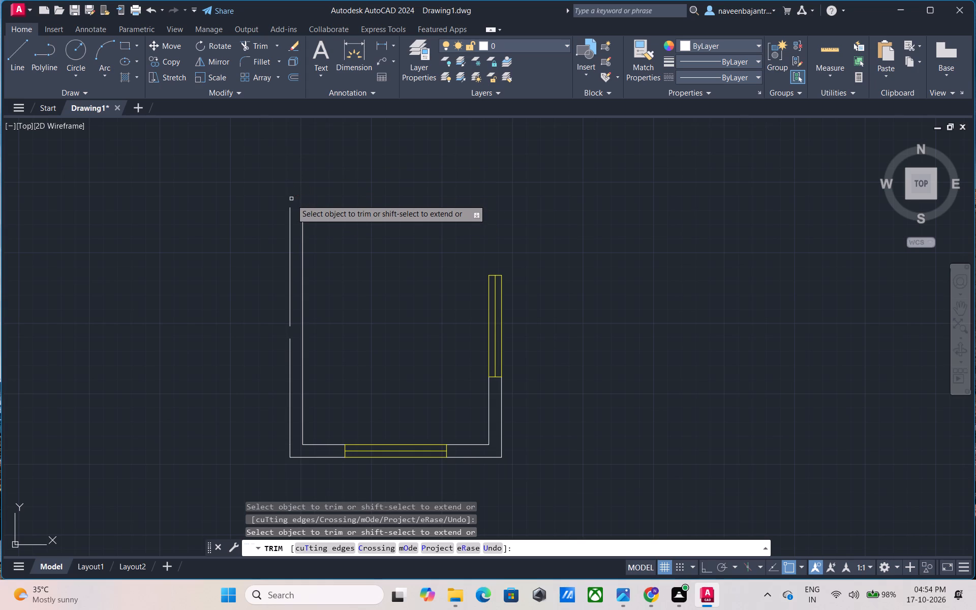
left_click(289, 206)
scroll(328, 202, "down", 1)
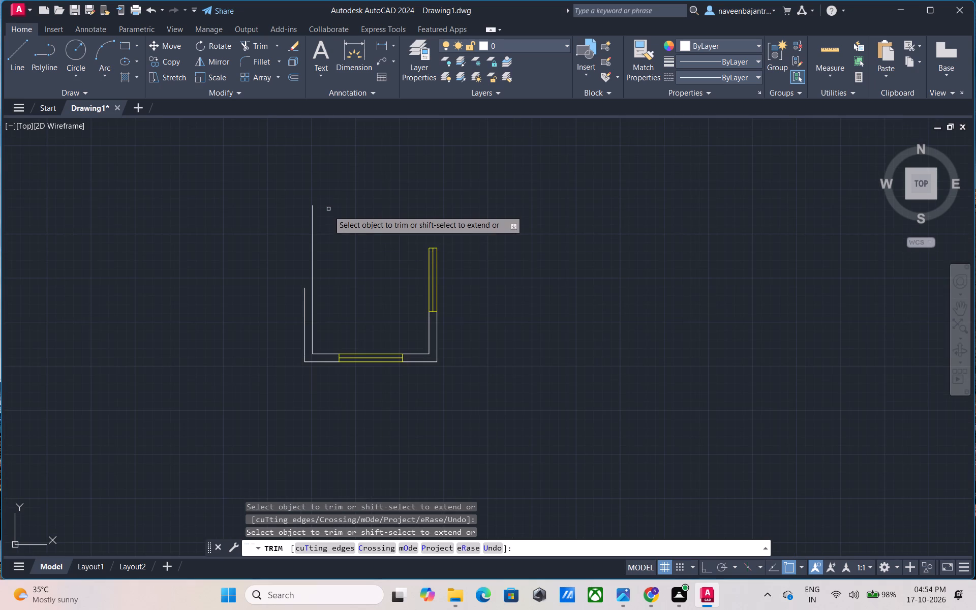
left_click(313, 267)
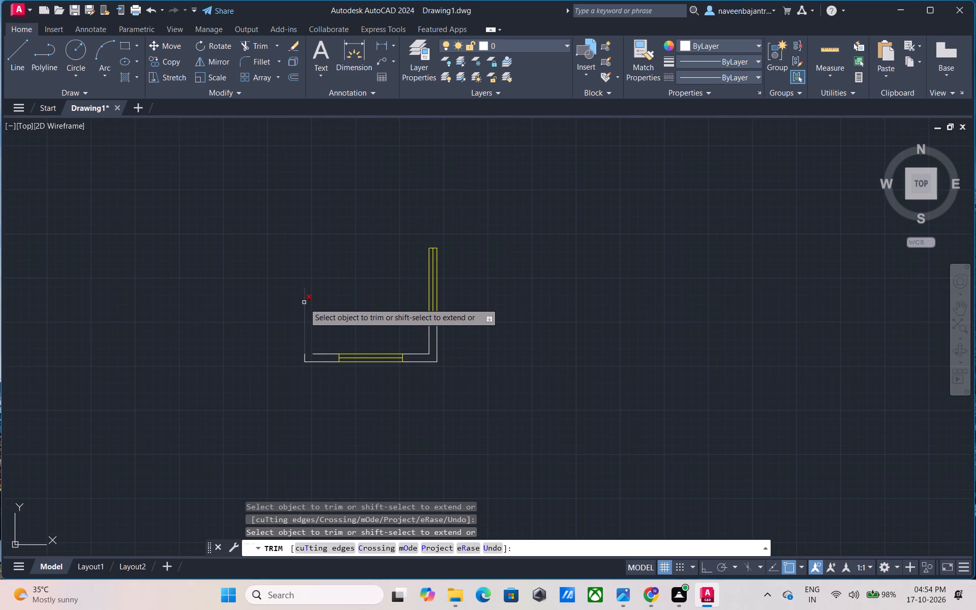
left_click(304, 303)
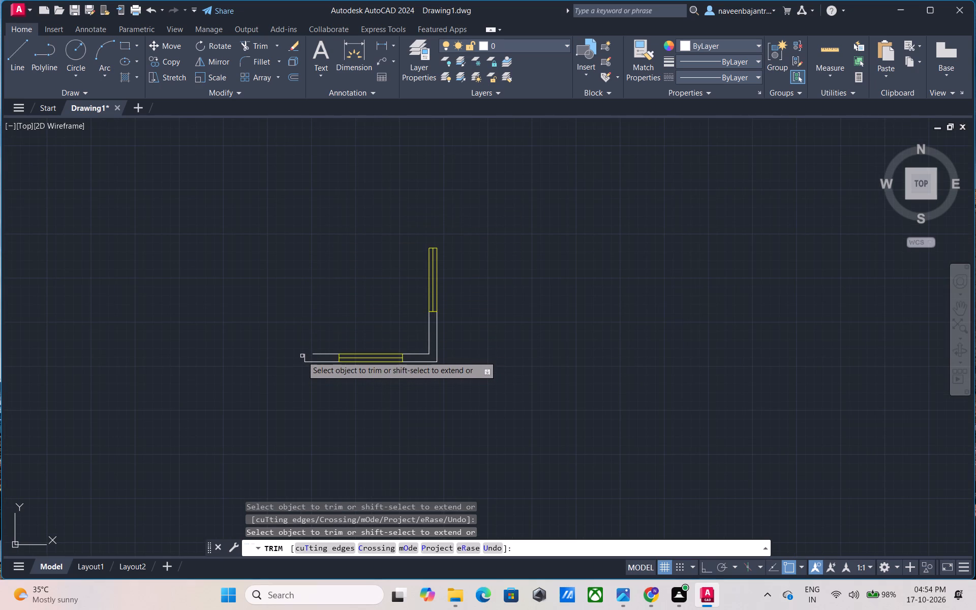
left_click(303, 356)
Trim away the white bottom wall segments on both sides of the window and the right wall corner below the vertical window.
left_click(319, 362)
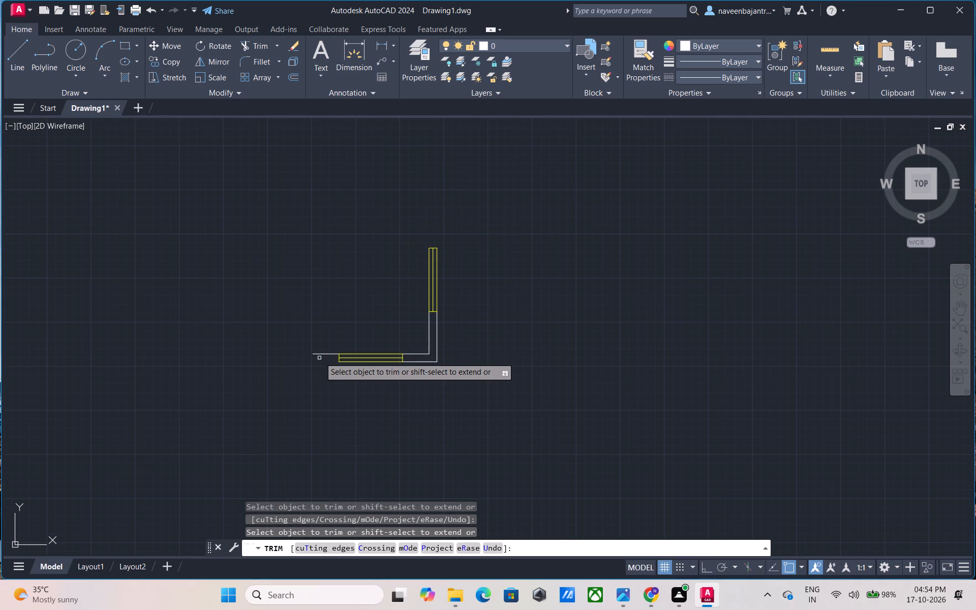
left_click(320, 355)
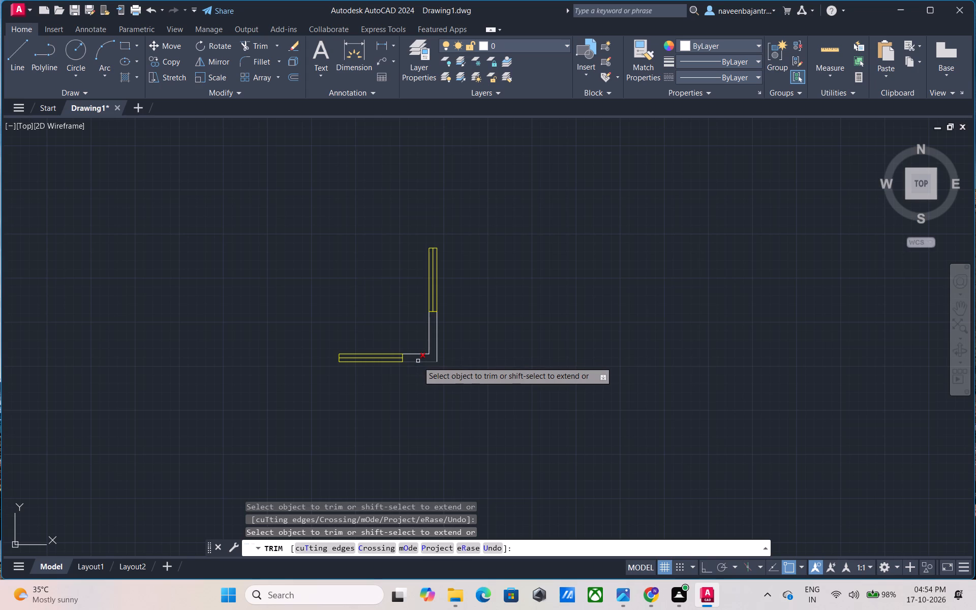
left_click(418, 361)
left_click(436, 353)
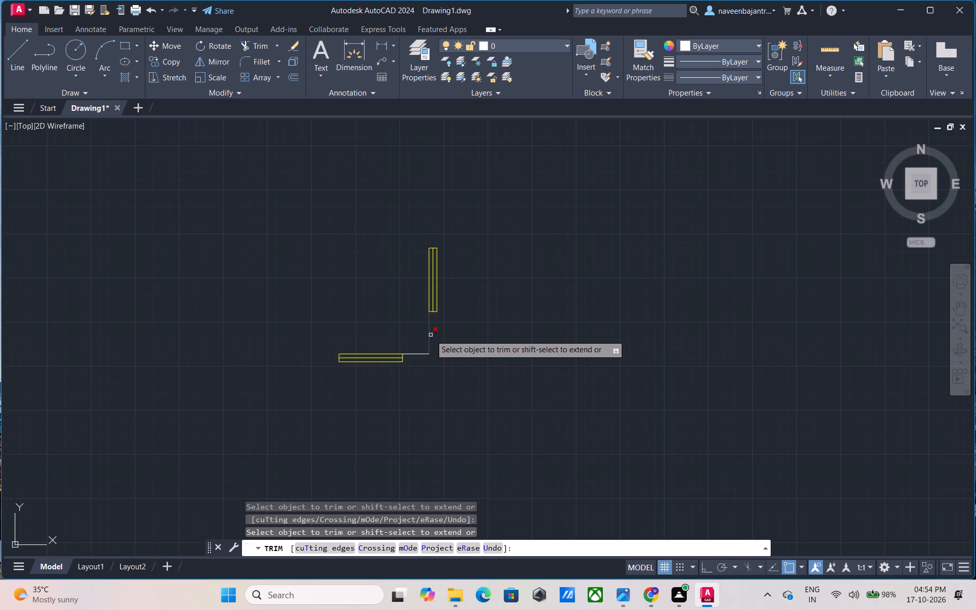
left_click(431, 335)
left_click(421, 354)
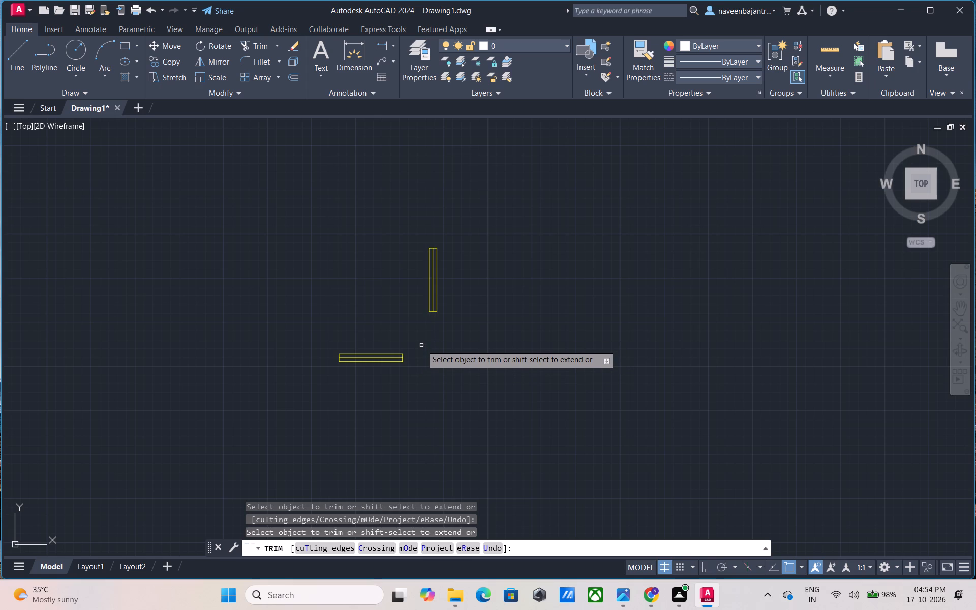
Trim away the two long outer lines of the vertical yellow window.
middle_click_drag(421, 345, 427, 324)
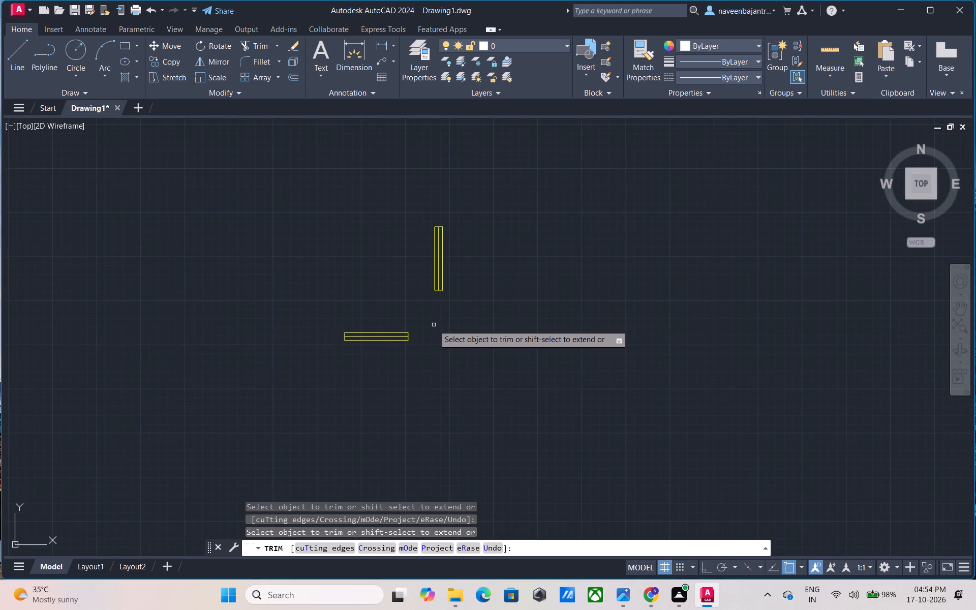
scroll(438, 330, "up", 1)
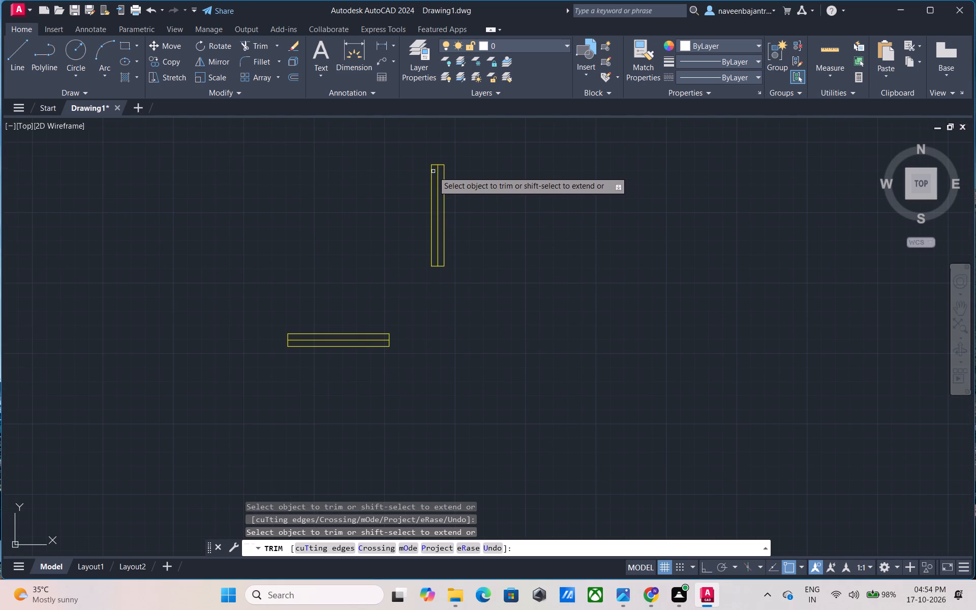
left_click(432, 174)
left_click(445, 185)
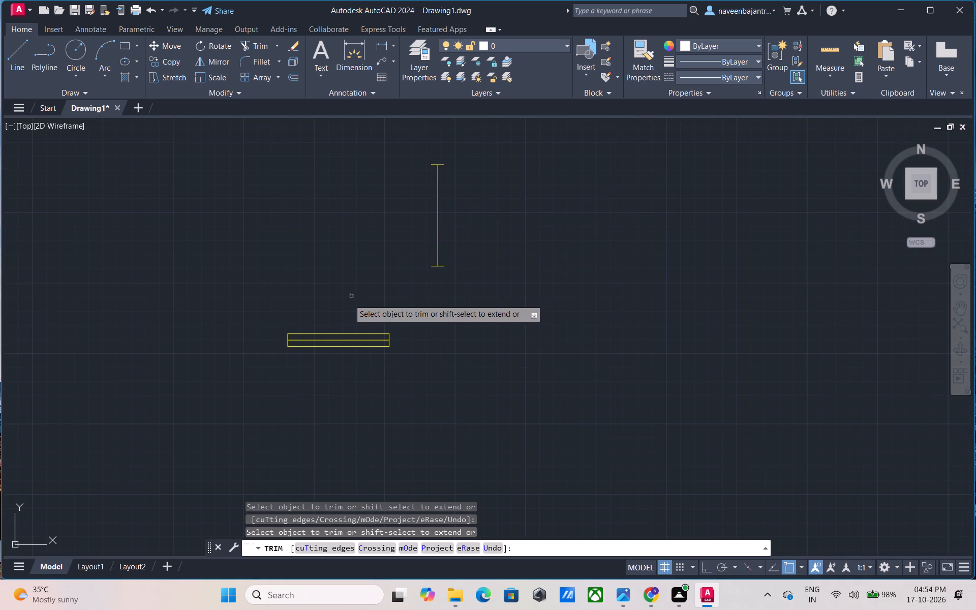
Trim away the entire horizontal yellow window, including both long face lines, the end caps and the centre line.
left_click(339, 334)
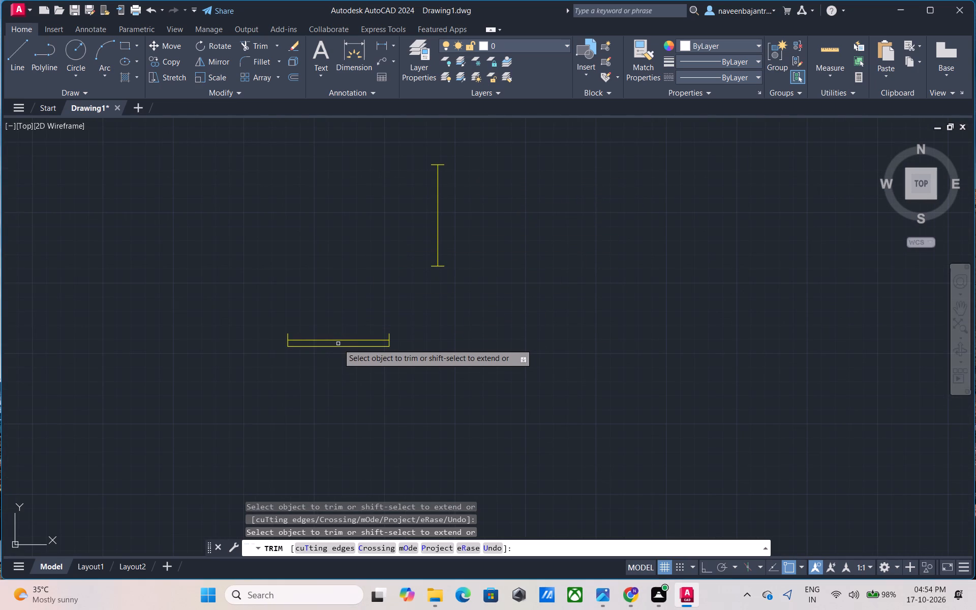
left_click(338, 345)
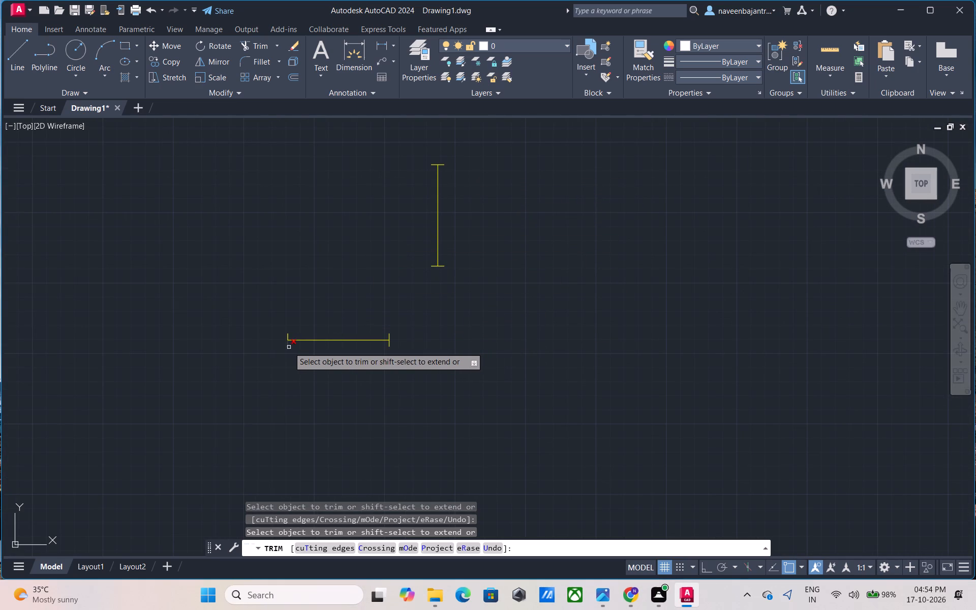
left_click(289, 347)
left_click(391, 335)
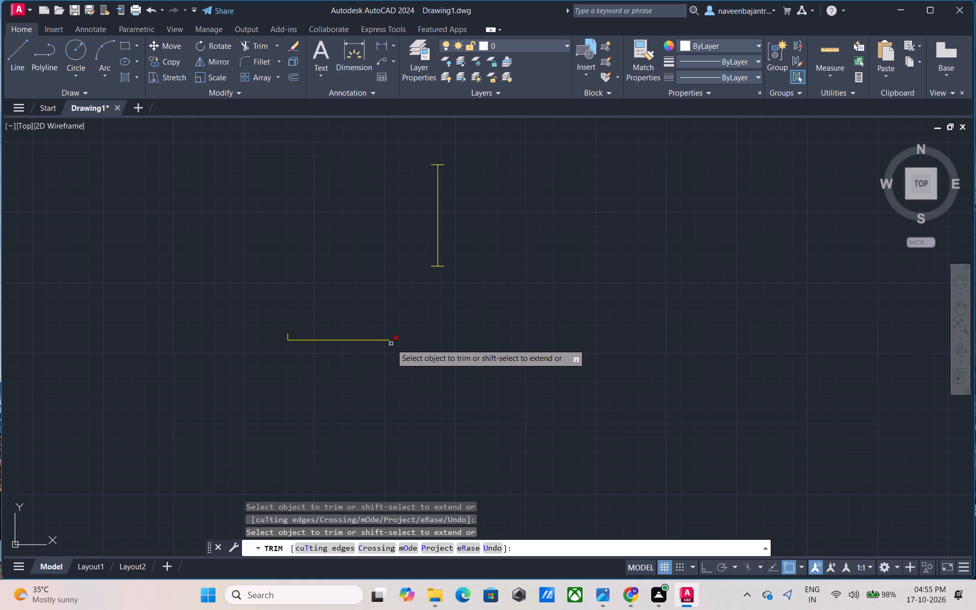
left_click_drag(391, 344, 386, 346)
left_click(288, 338)
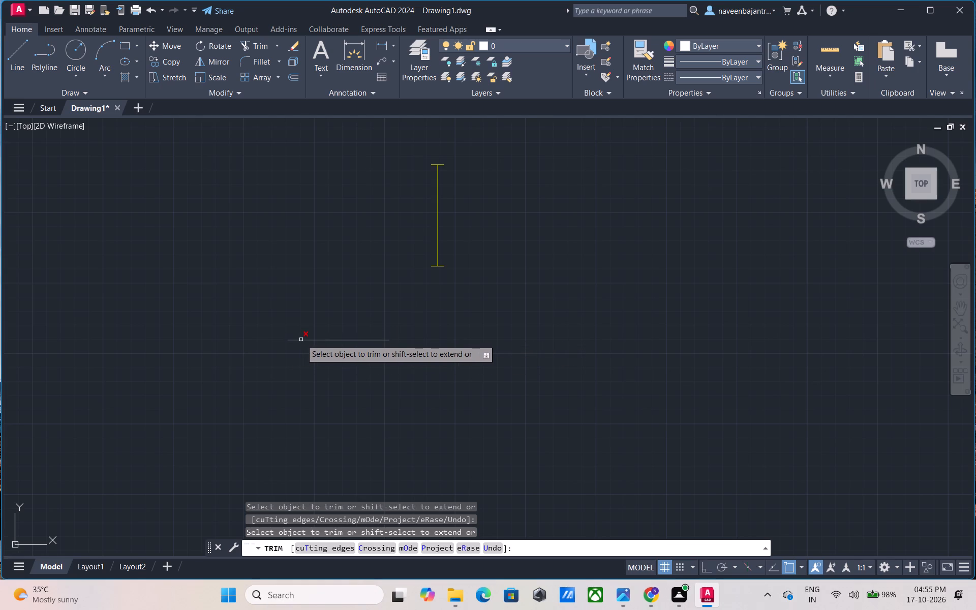
left_click(301, 340)
Trim away the rest of the vertical yellow window: its end cap pieces and the centre line.
left_click(435, 164)
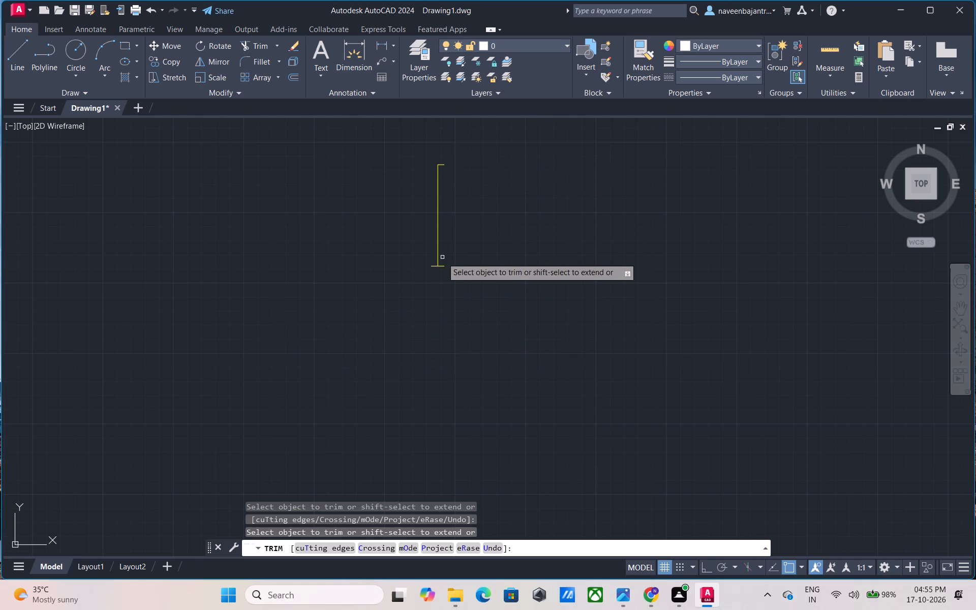
left_click(444, 266)
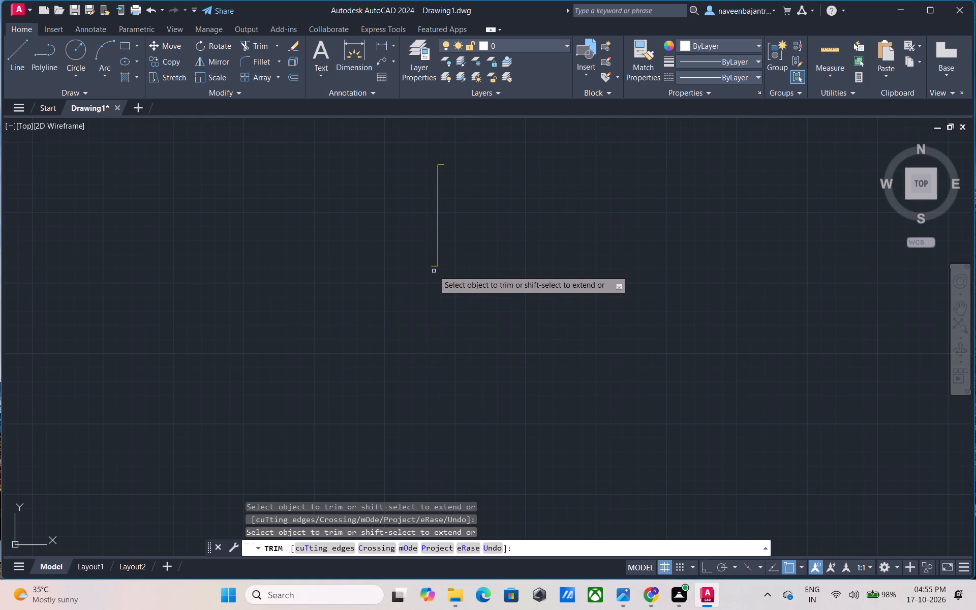
left_click(433, 267)
left_click(437, 190)
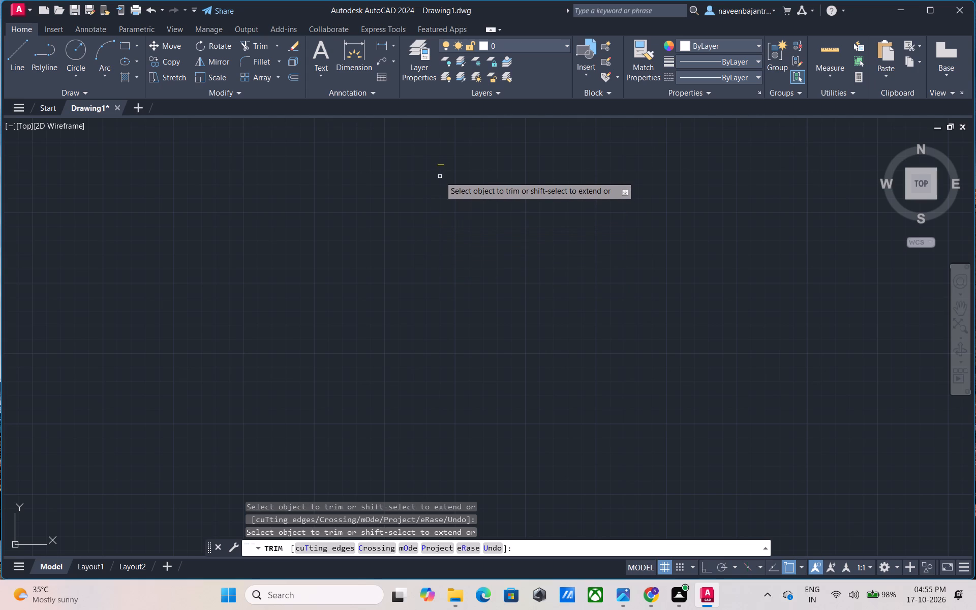
left_click(441, 165)
Set the current object colour to Yellow and draw a line along the inner face of the kitchen's lower window, between the wall ends.
scroll(441, 165, "down", 2)
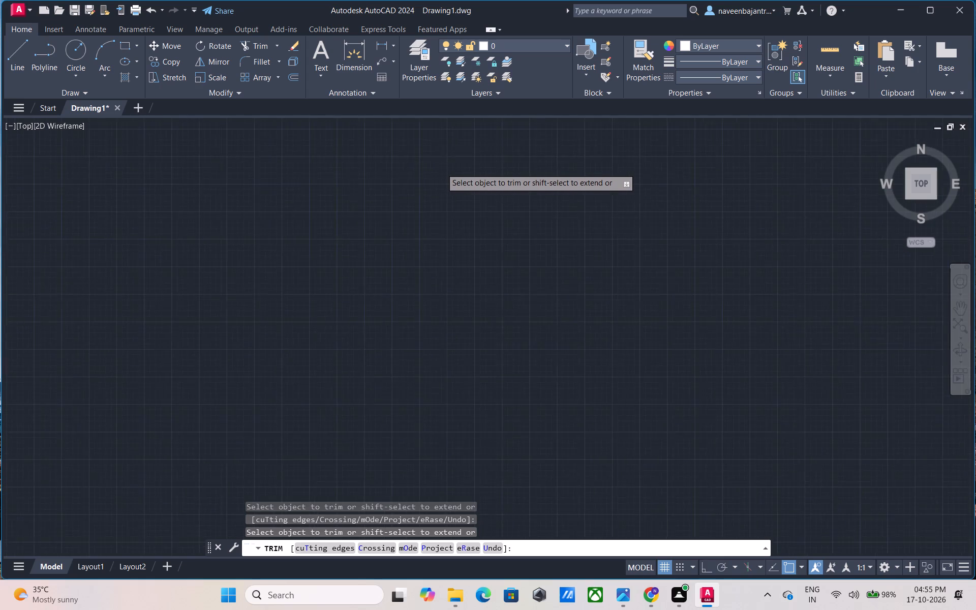
scroll(441, 169, "down", 6)
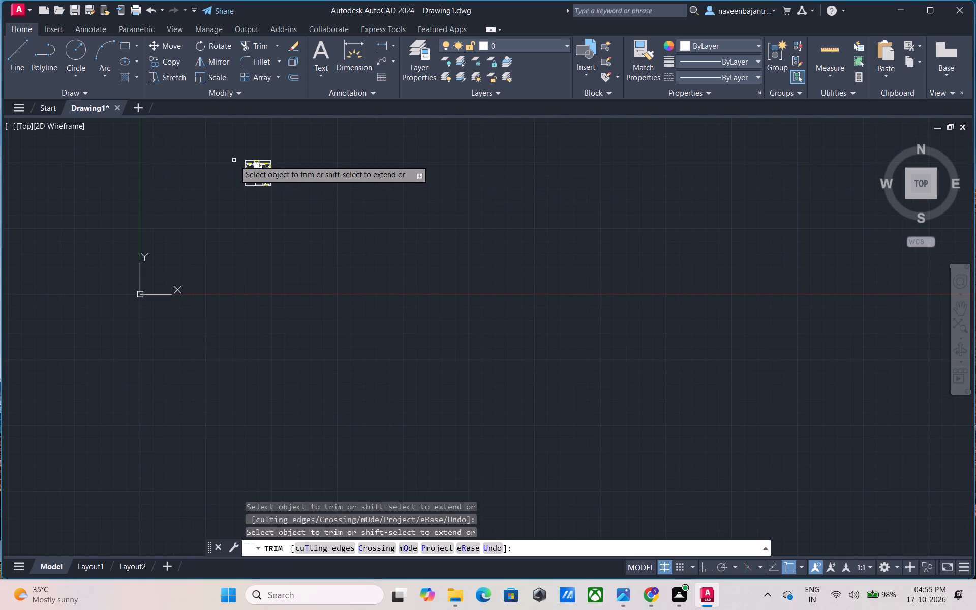
scroll(235, 160, "up", 6)
scroll(310, 247, "down", 1)
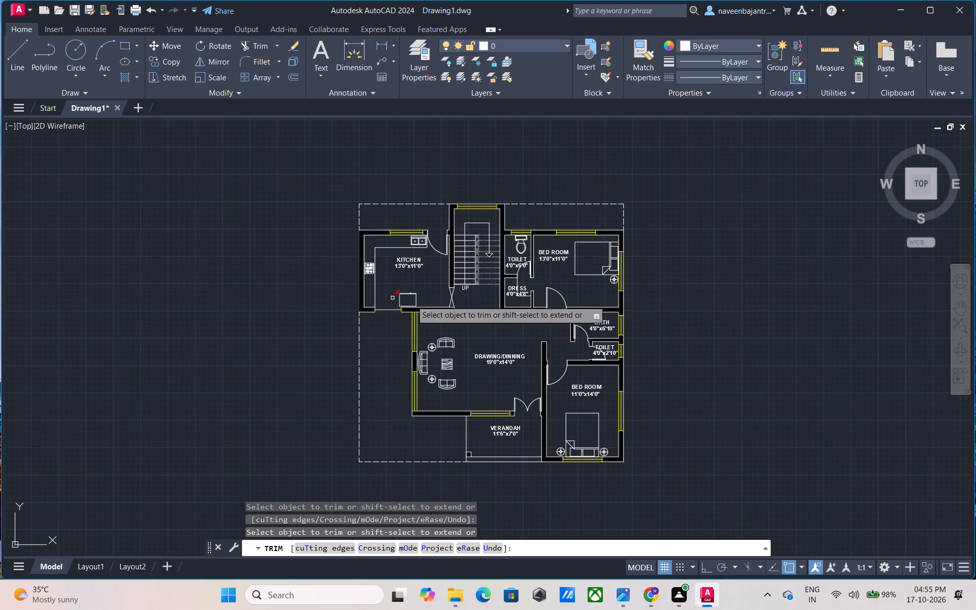
middle_click_drag(476, 320, 417, 279)
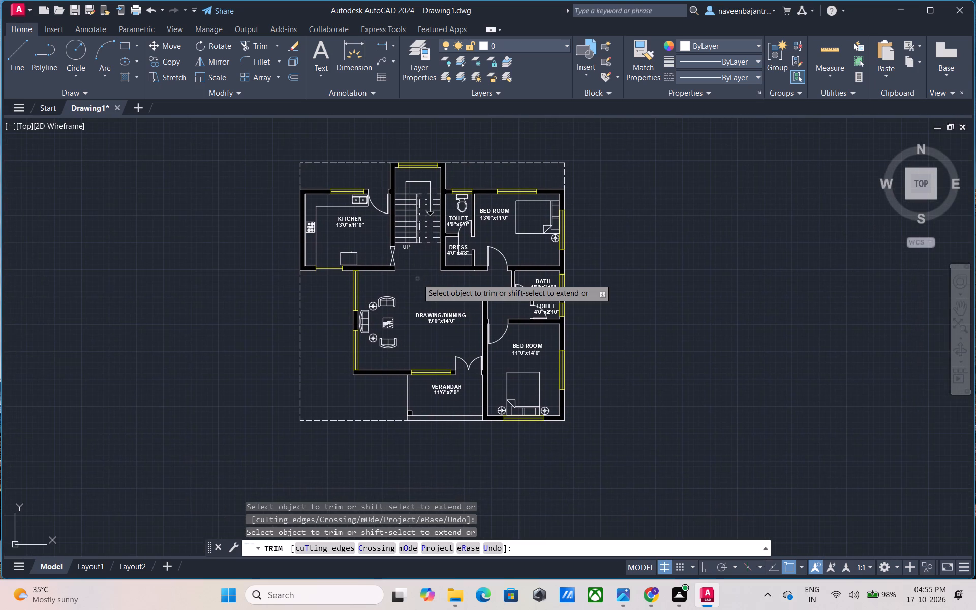
middle_click_drag(417, 279, 418, 292)
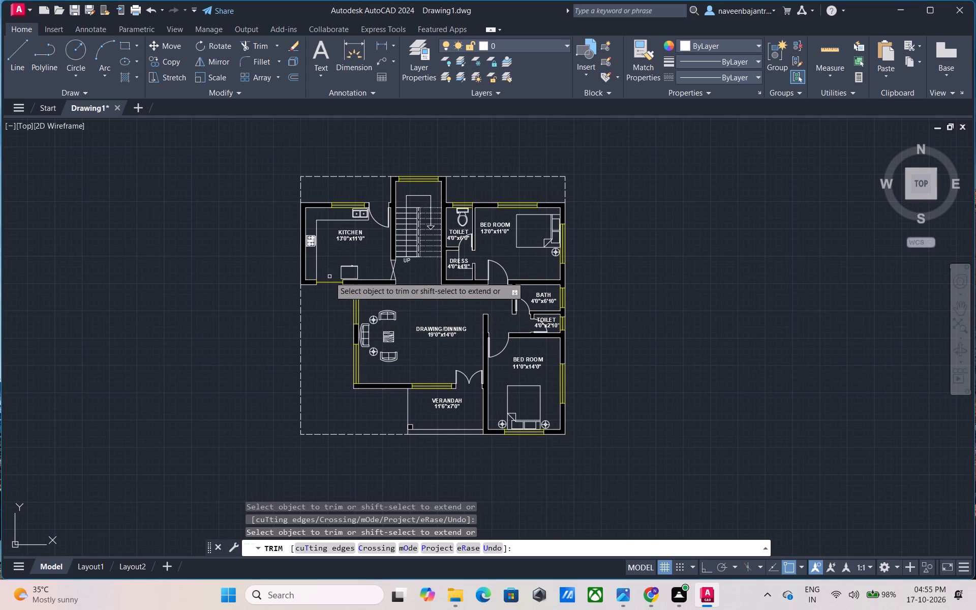
scroll(329, 277, "up", 4)
scroll(329, 277, "down", 2)
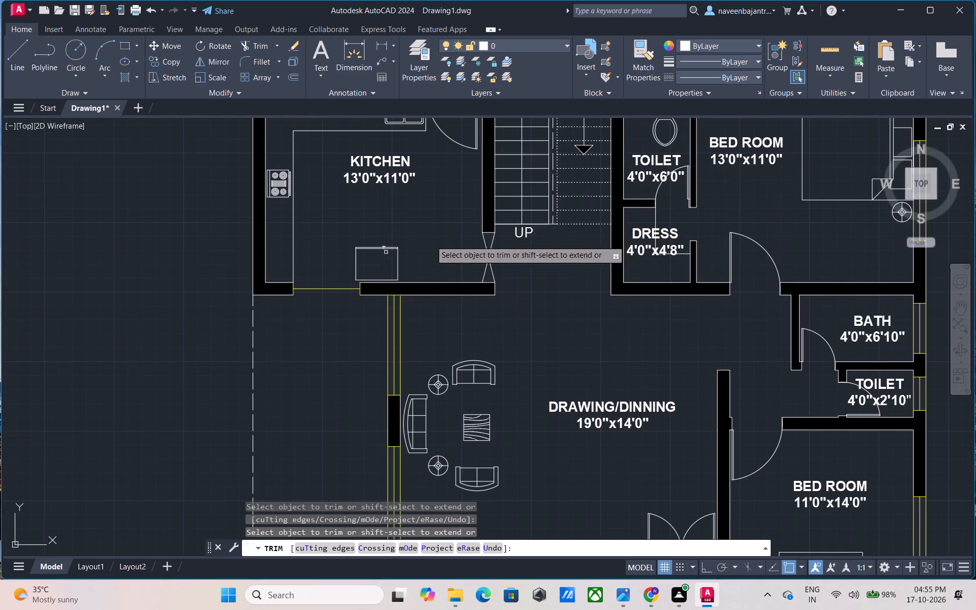
left_click(682, 45)
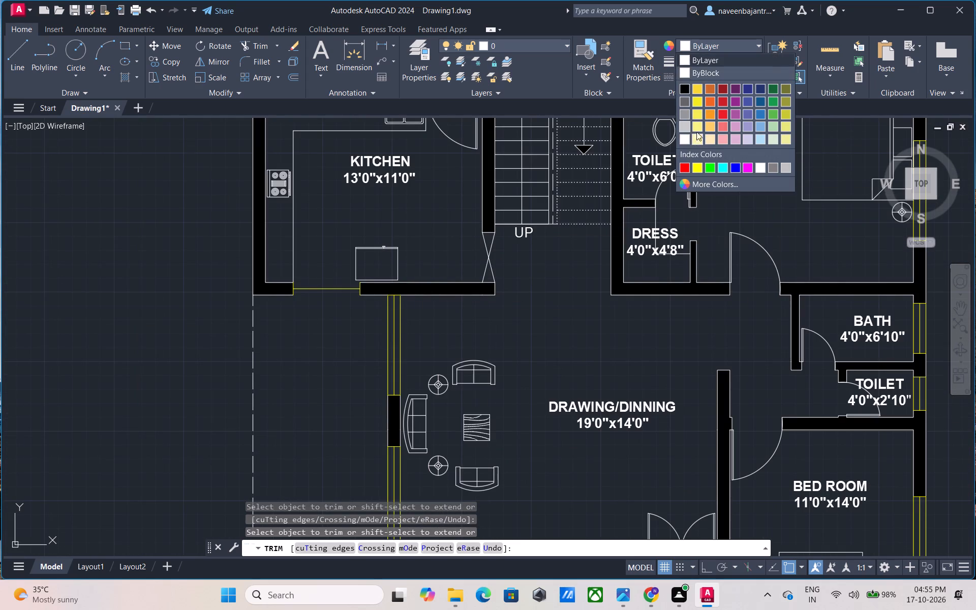
left_click(695, 169)
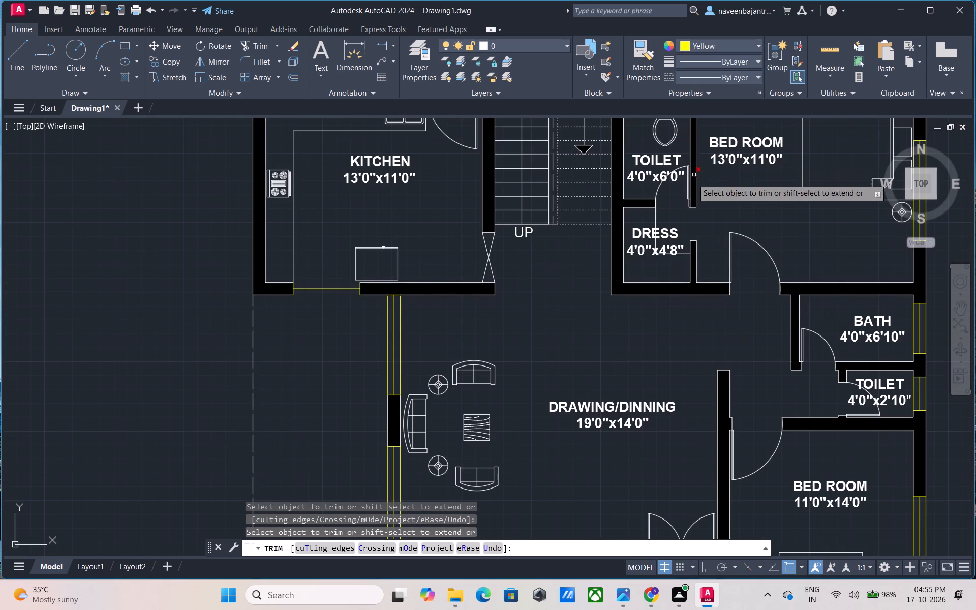
key("Escape")
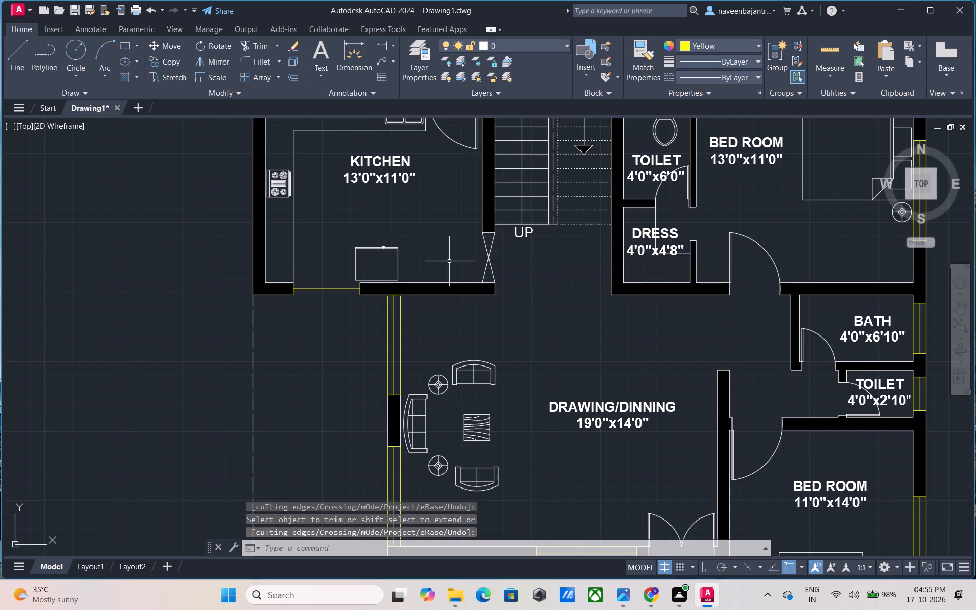
type("L")
key("space")
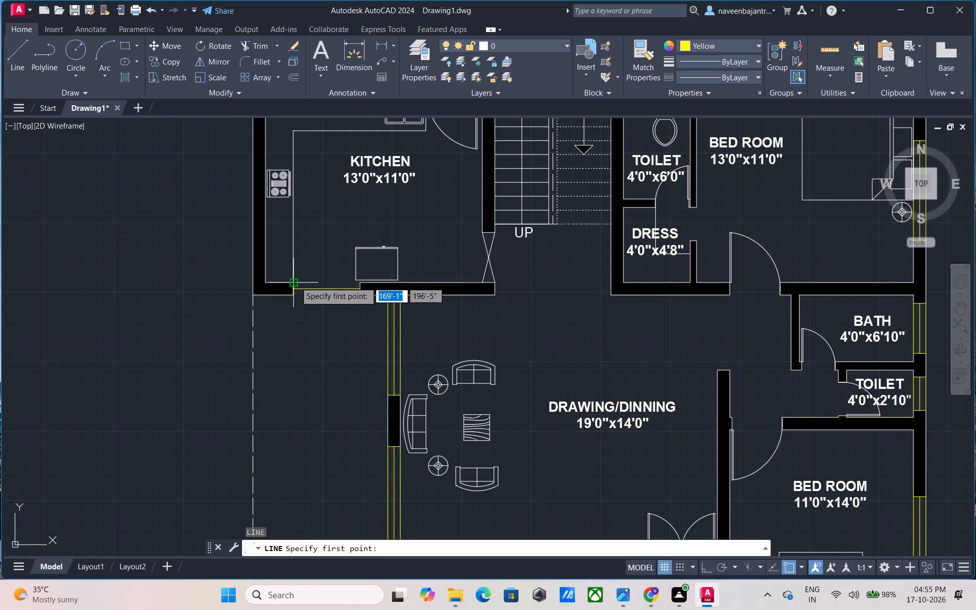
left_click(295, 282)
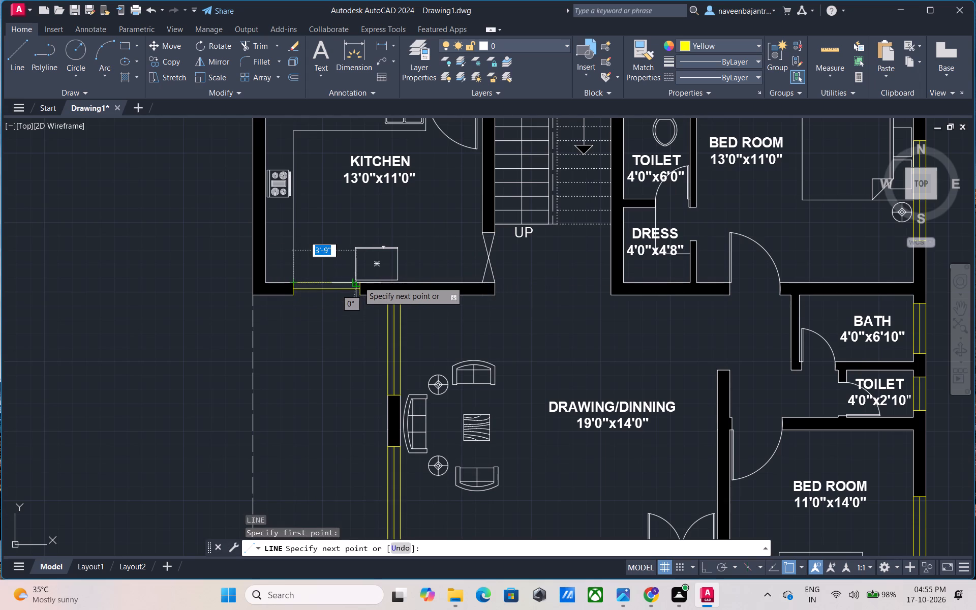
scroll(358, 282, "up", 4)
left_click(361, 288)
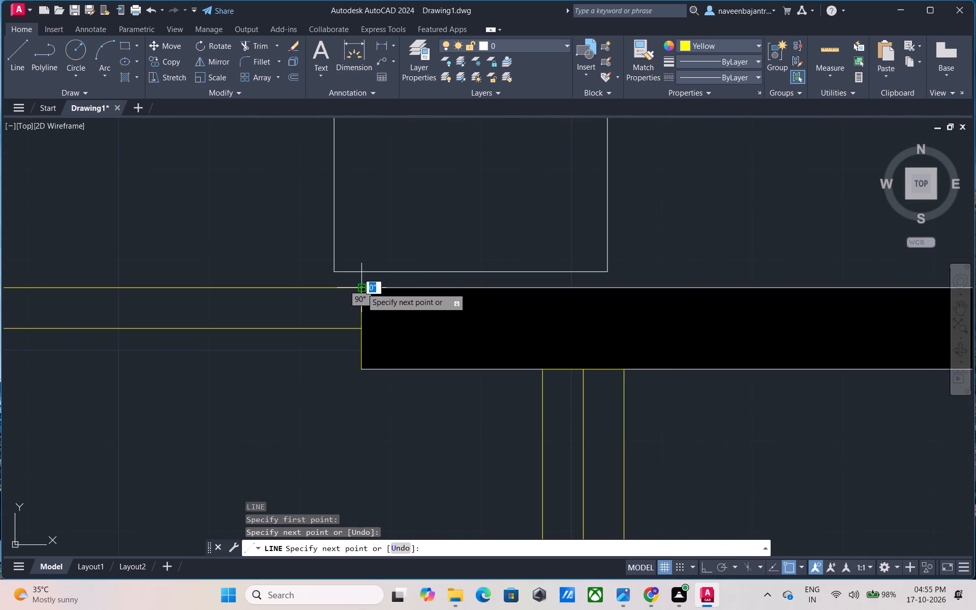
key("Escape")
Draw a yellow line about 4' long along the outer face of the kitchen's lower window, between the wall ends.
scroll(347, 318, "down", 2)
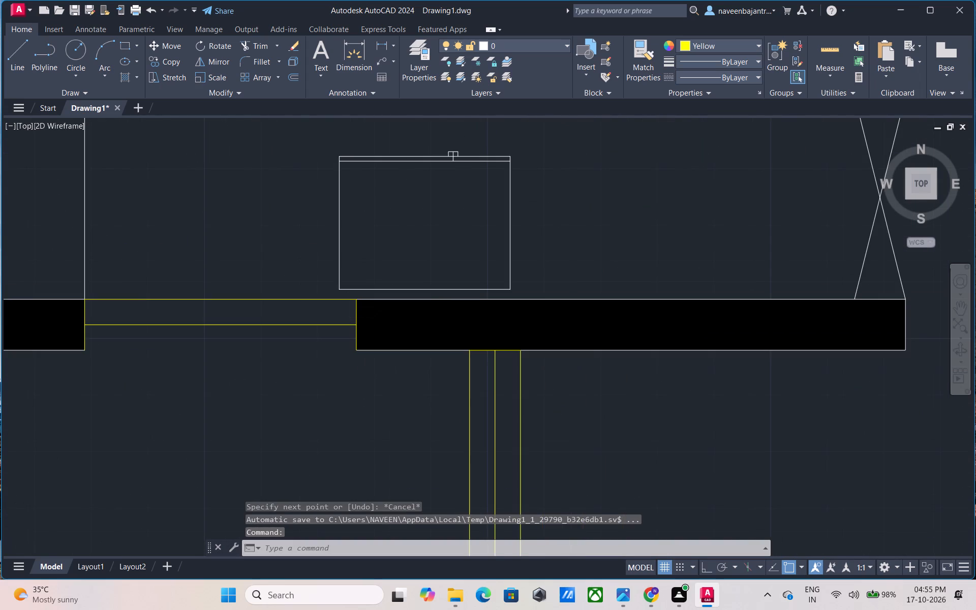
key("l")
key("space")
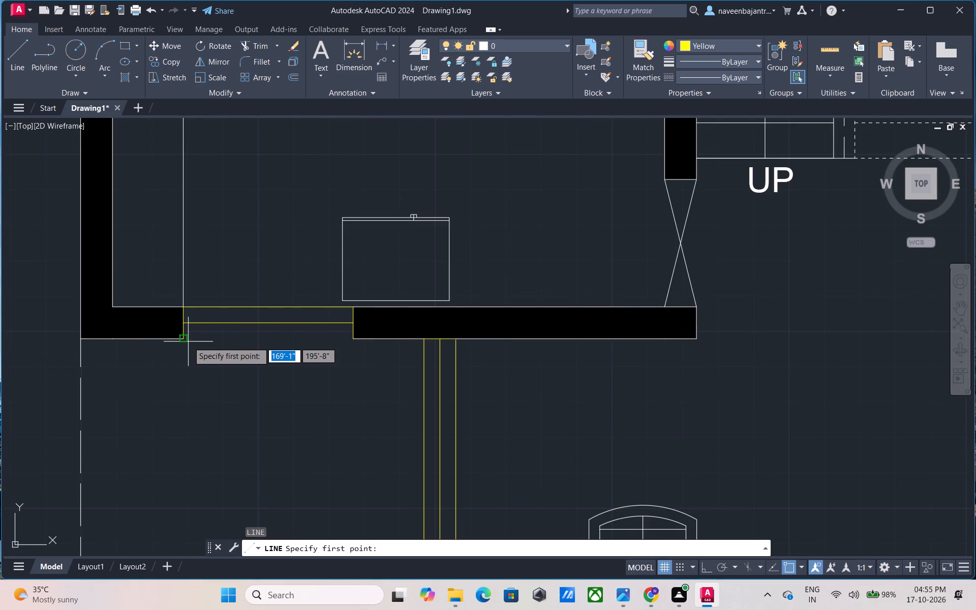
left_click(185, 339)
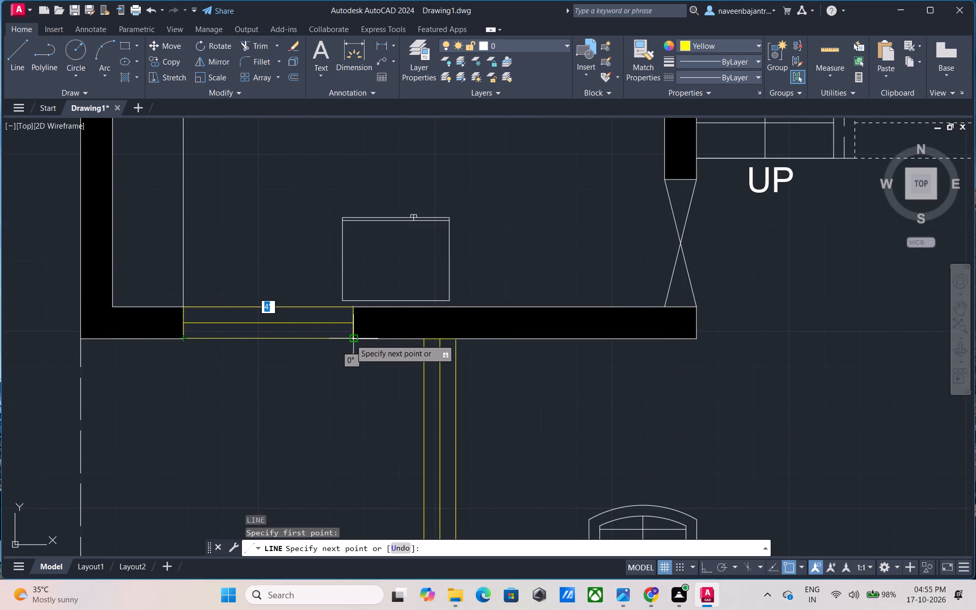
left_click(350, 339)
key("Escape")
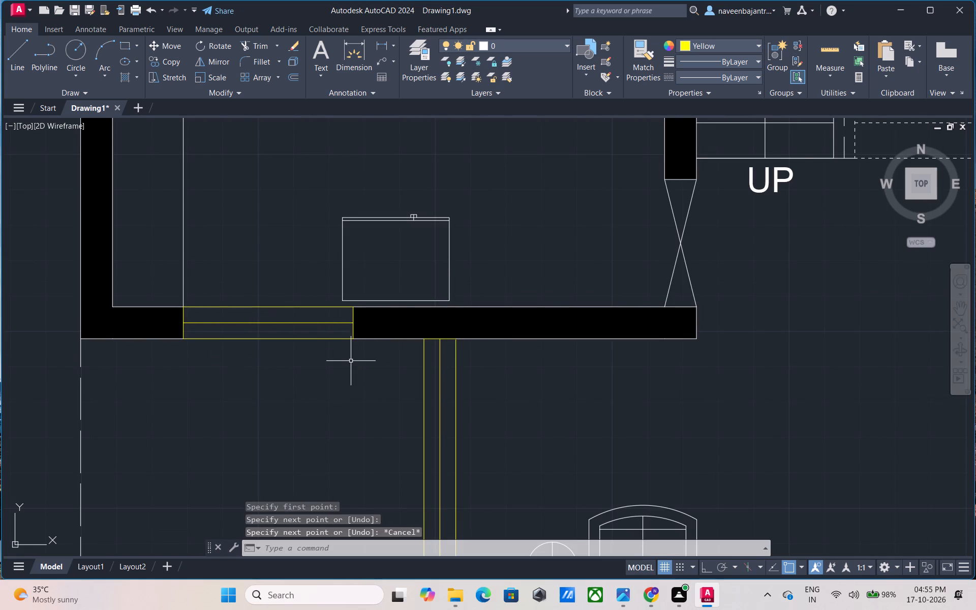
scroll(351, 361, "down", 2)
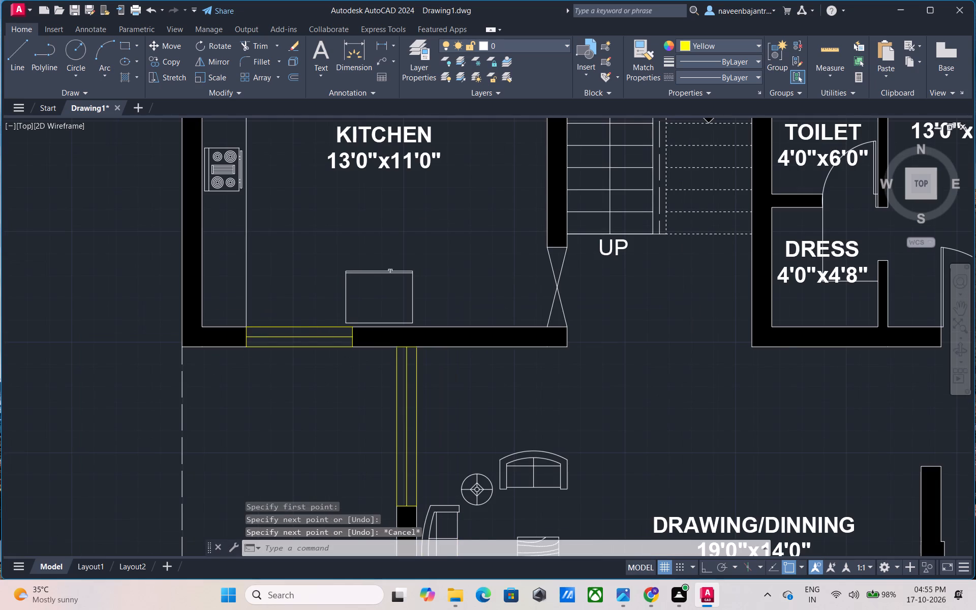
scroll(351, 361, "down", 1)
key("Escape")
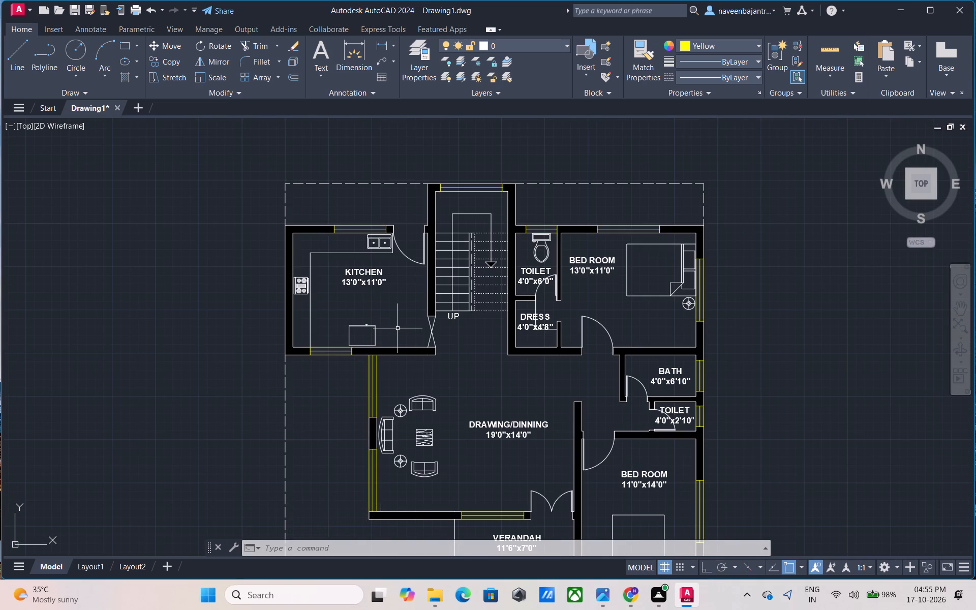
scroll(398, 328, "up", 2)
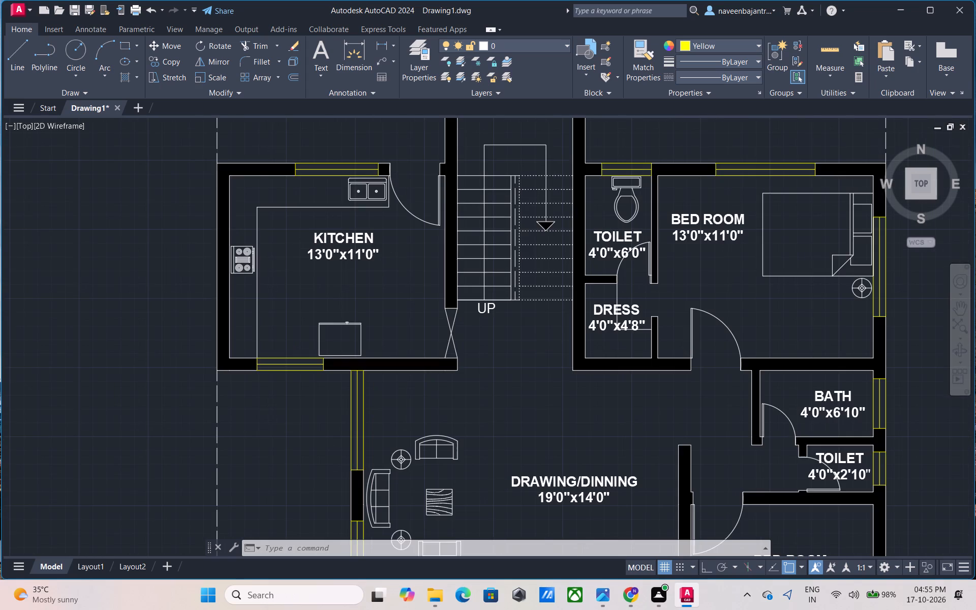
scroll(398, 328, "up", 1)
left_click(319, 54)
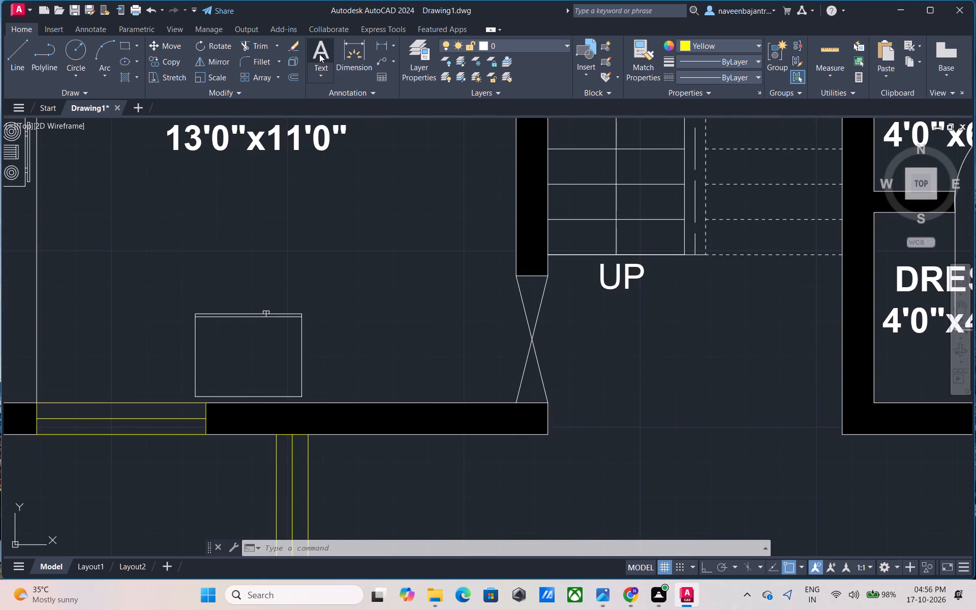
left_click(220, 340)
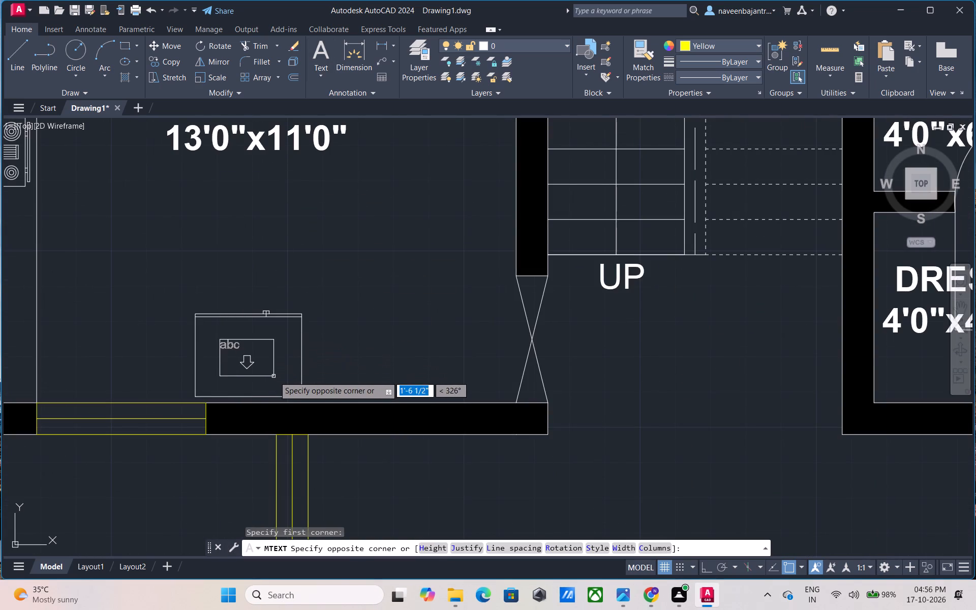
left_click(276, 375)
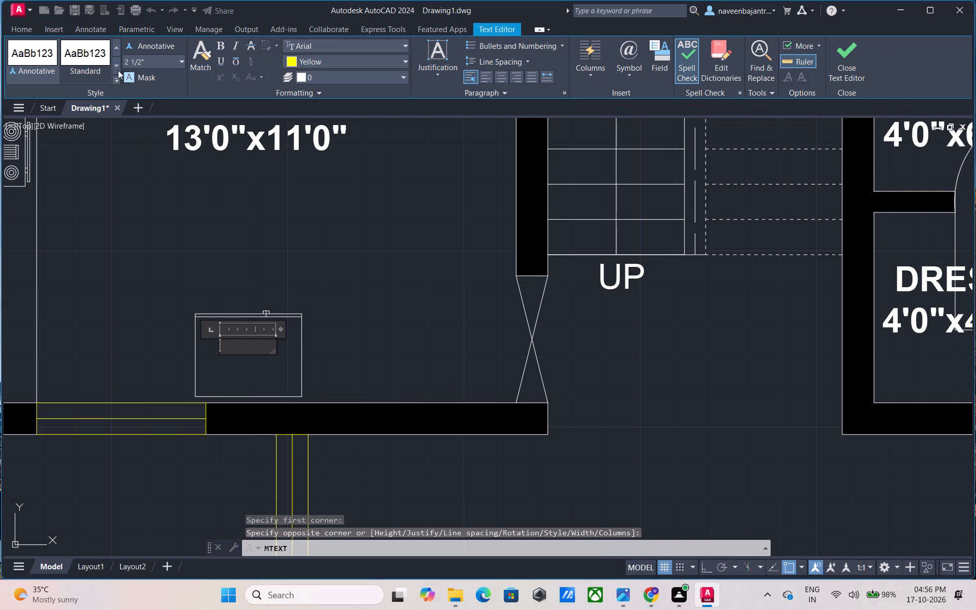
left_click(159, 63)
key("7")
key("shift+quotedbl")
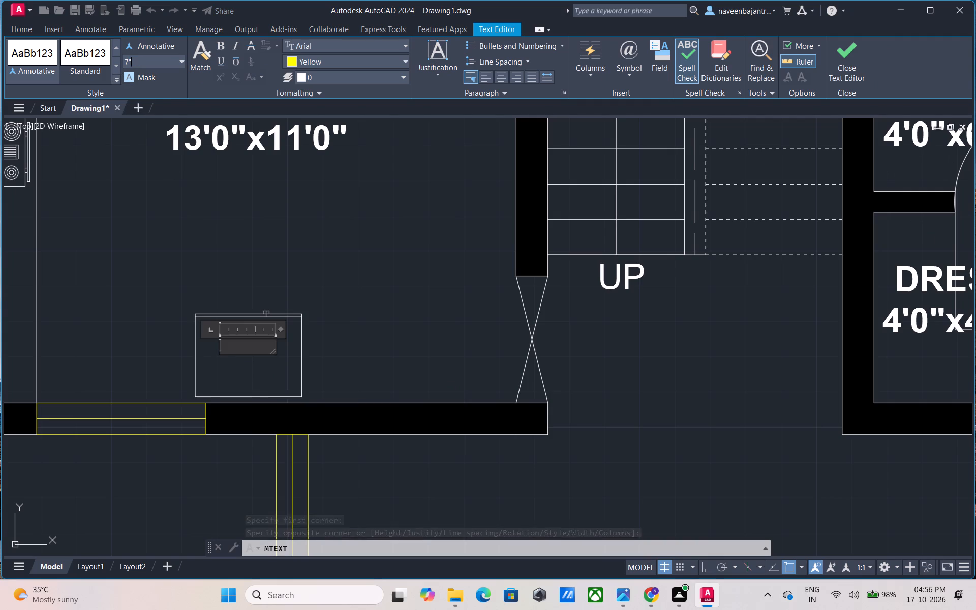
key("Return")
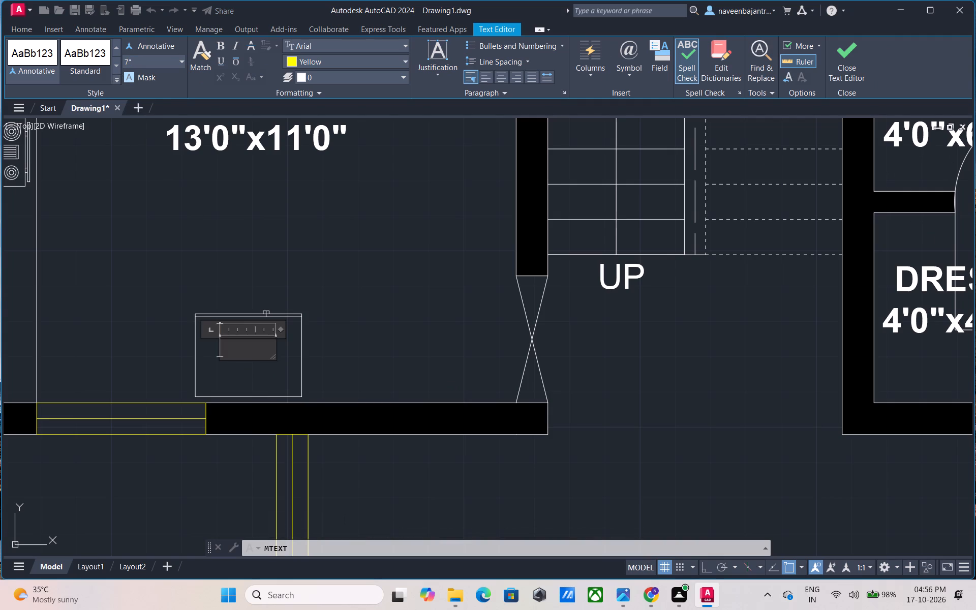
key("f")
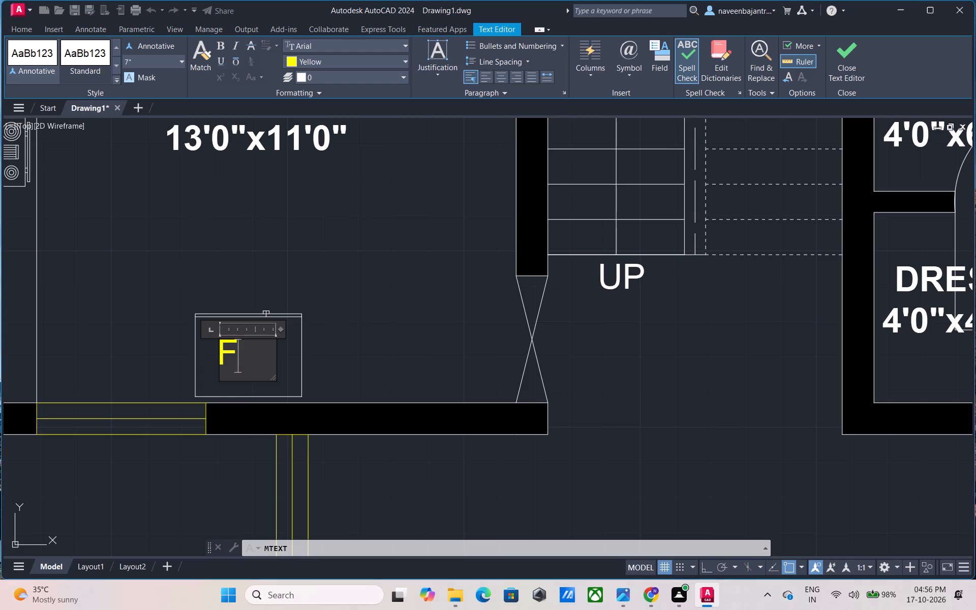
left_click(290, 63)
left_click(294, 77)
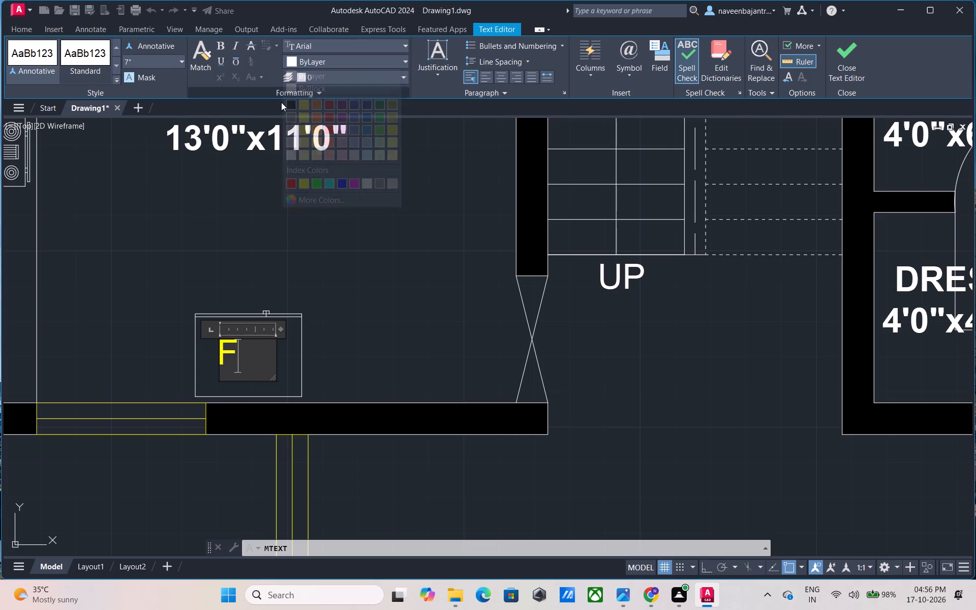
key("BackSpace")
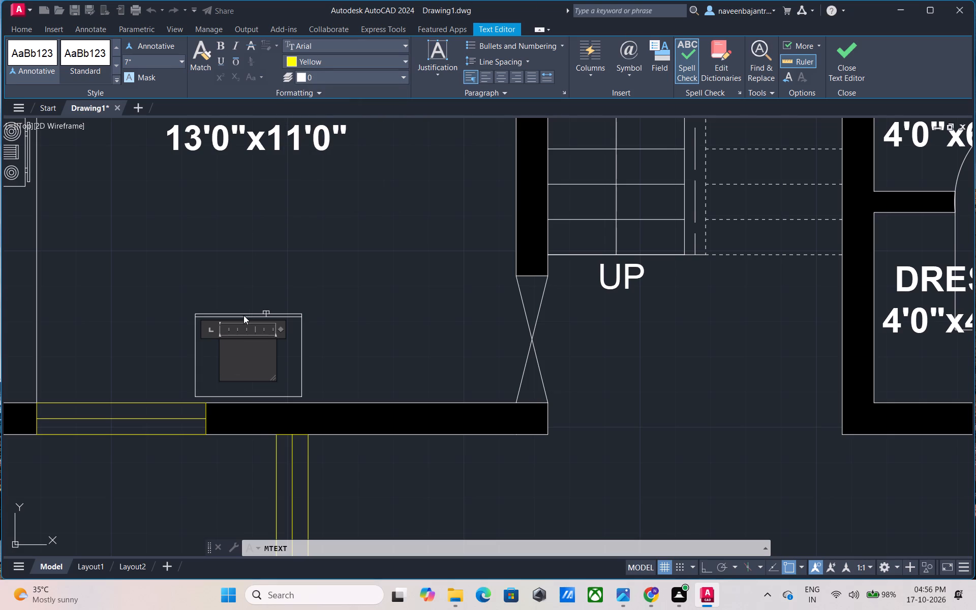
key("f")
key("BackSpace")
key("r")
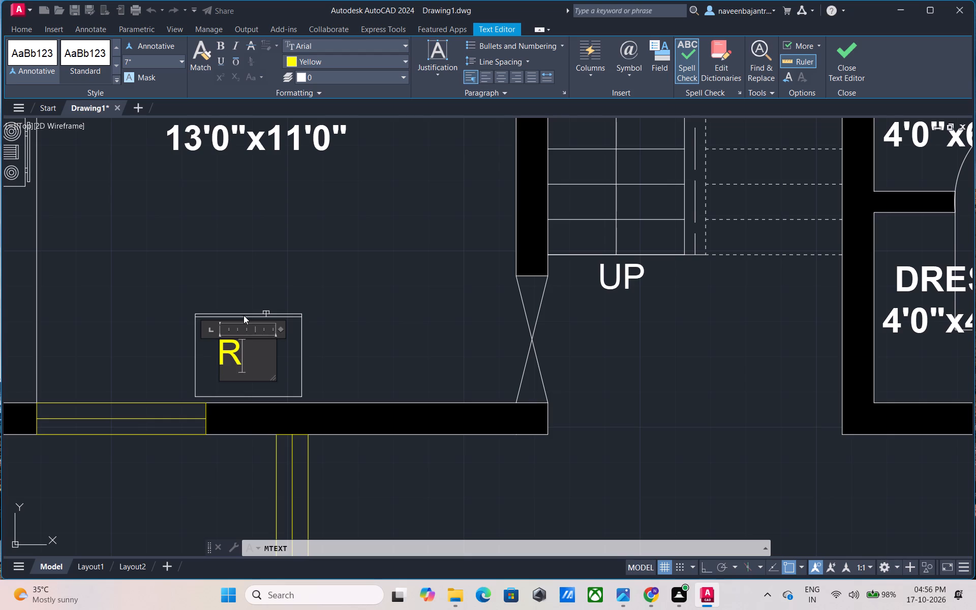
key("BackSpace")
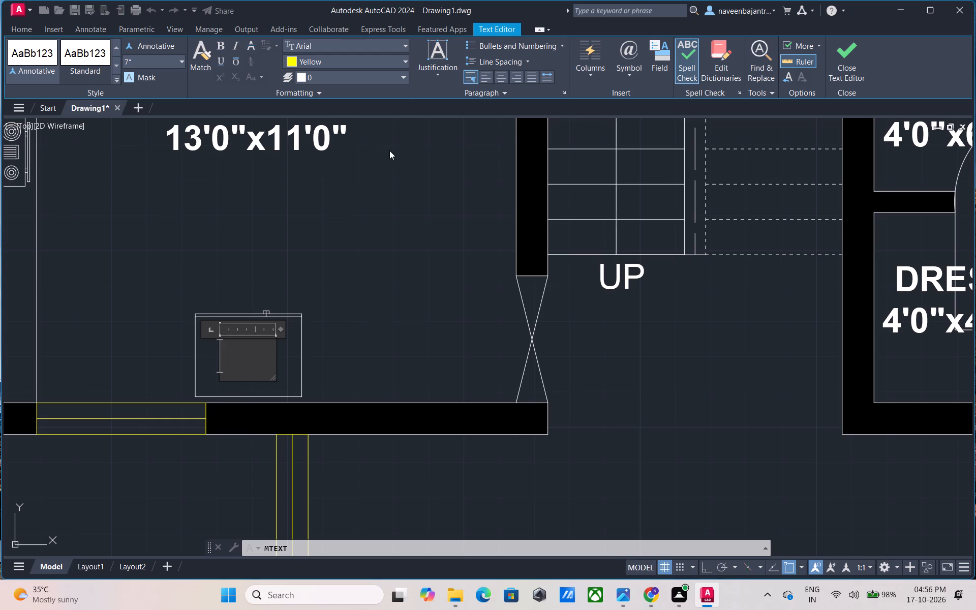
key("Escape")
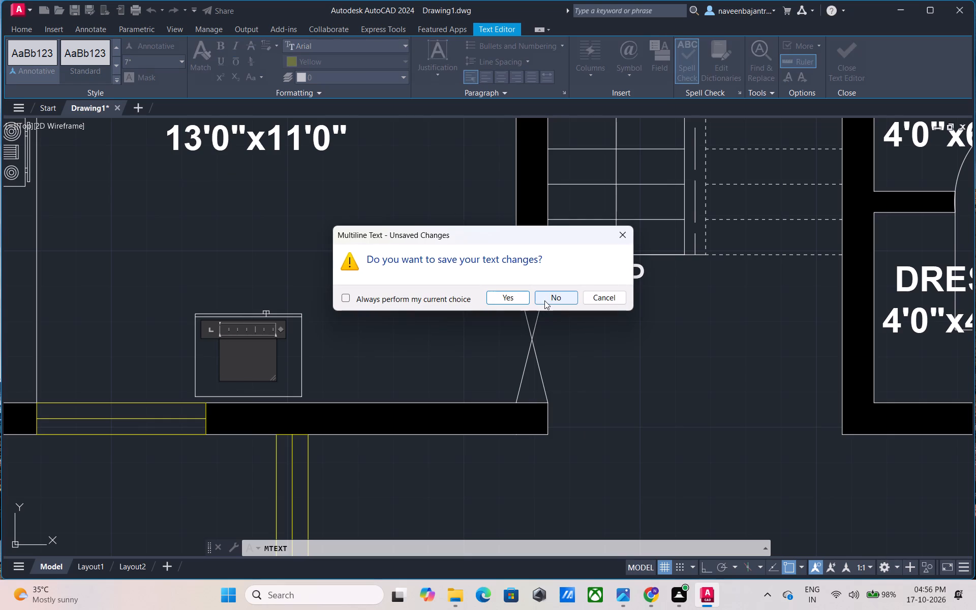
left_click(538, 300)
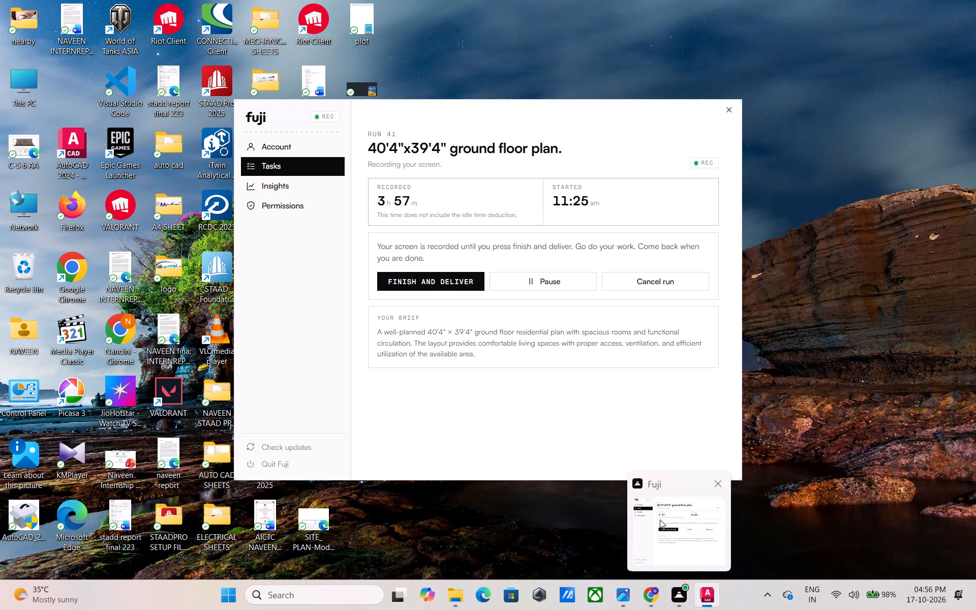
Set the current object colour back to ByLayer.
scroll(494, 368, "down", 1)
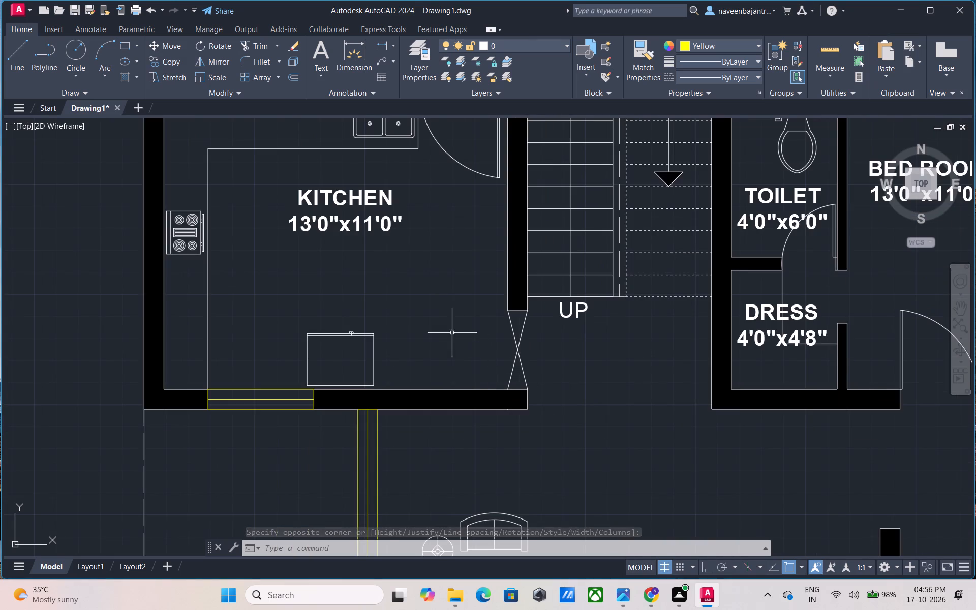
scroll(442, 324, "down", 1)
scroll(578, 367, "down", 1)
middle_click_drag(578, 367, 526, 340)
scroll(525, 340, "down", 1)
middle_click_drag(525, 340, 484, 306)
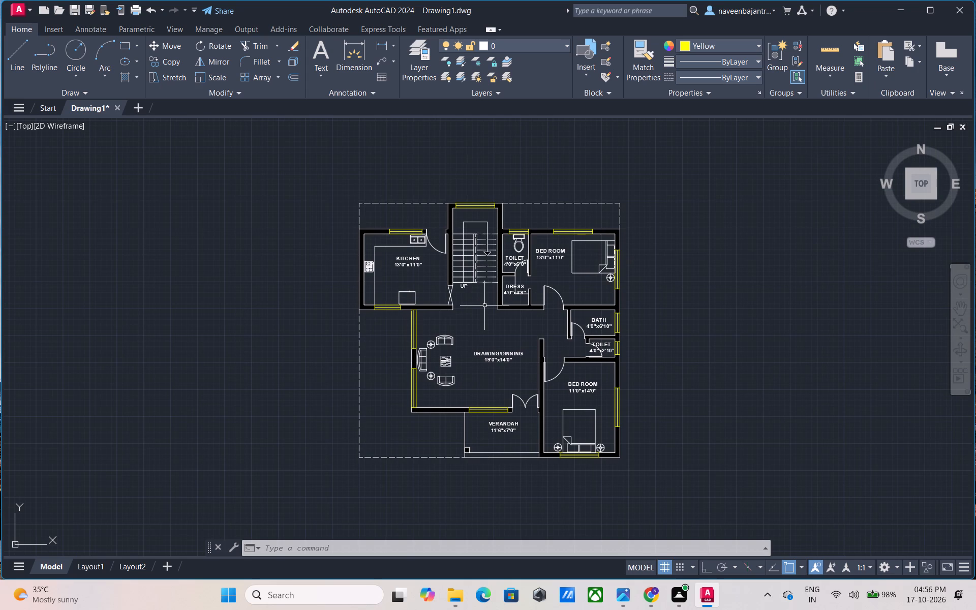
left_click(684, 44)
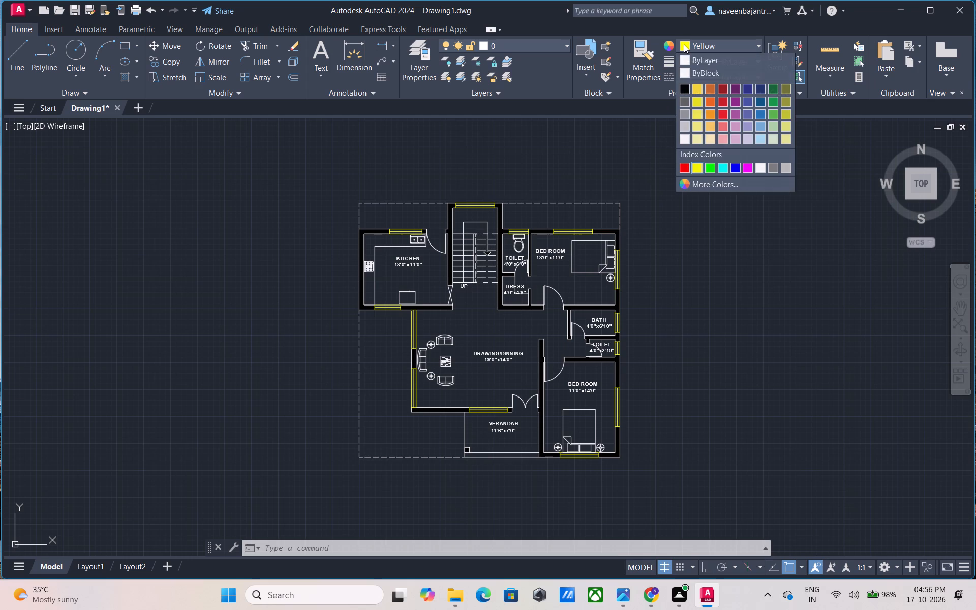
left_click(687, 60)
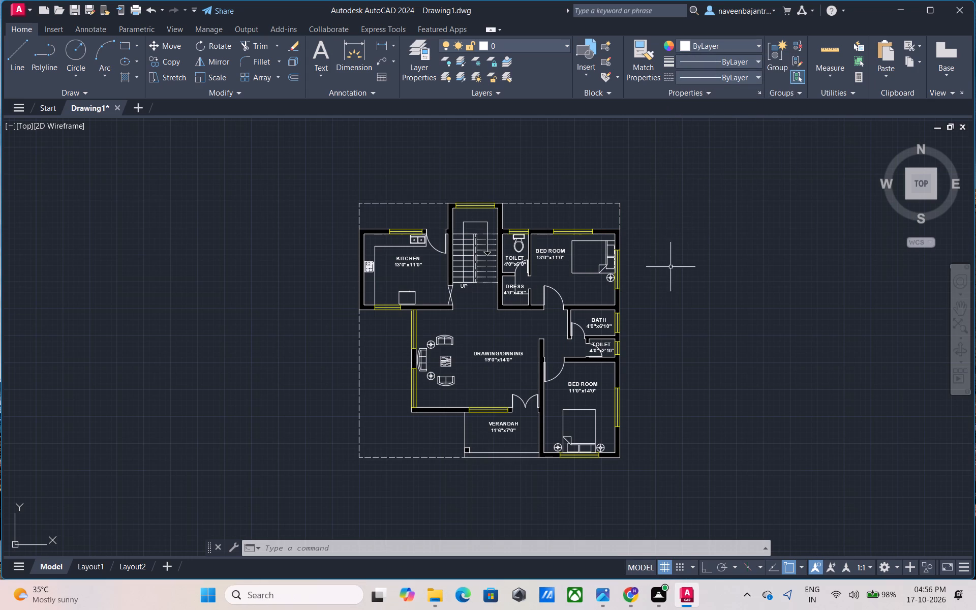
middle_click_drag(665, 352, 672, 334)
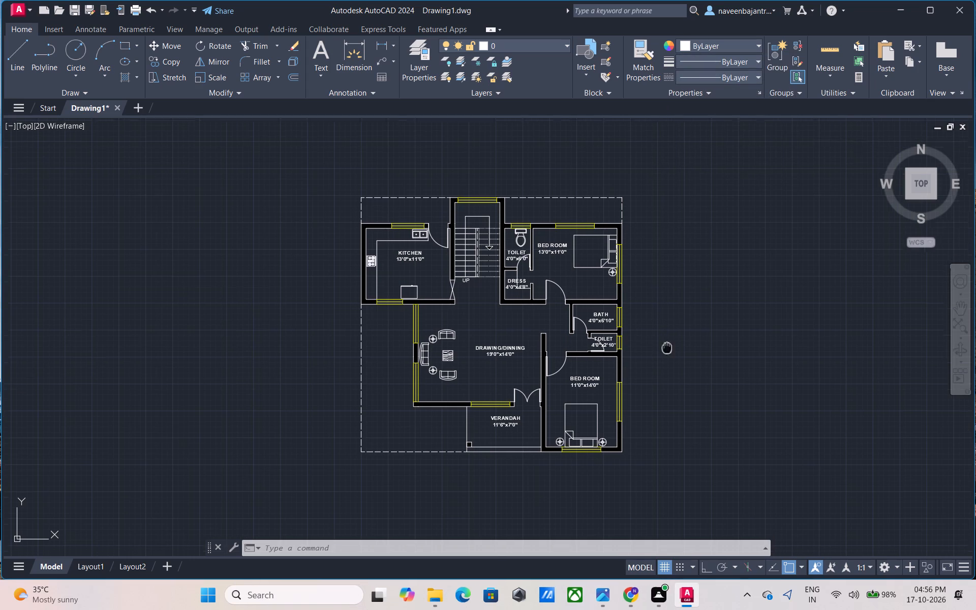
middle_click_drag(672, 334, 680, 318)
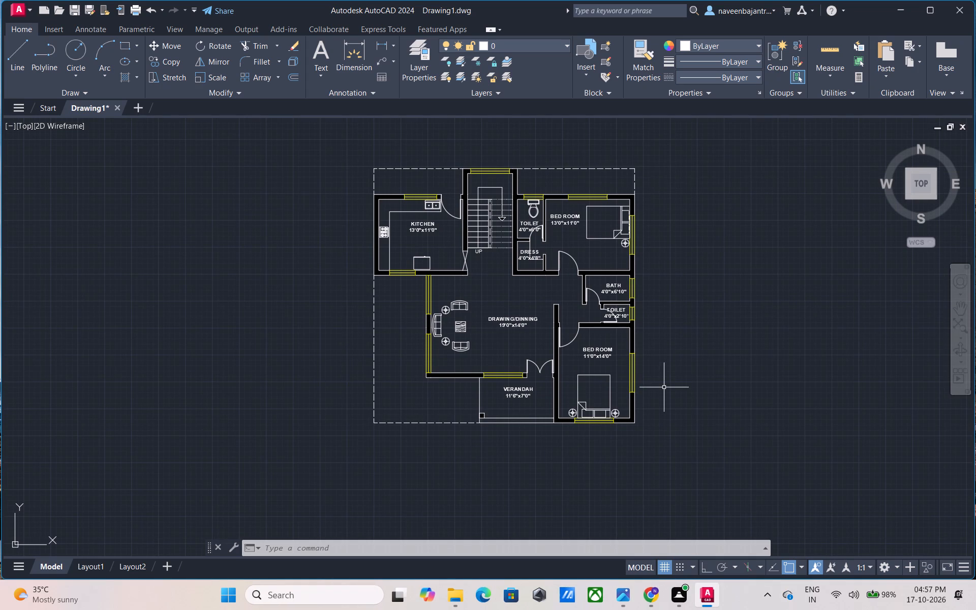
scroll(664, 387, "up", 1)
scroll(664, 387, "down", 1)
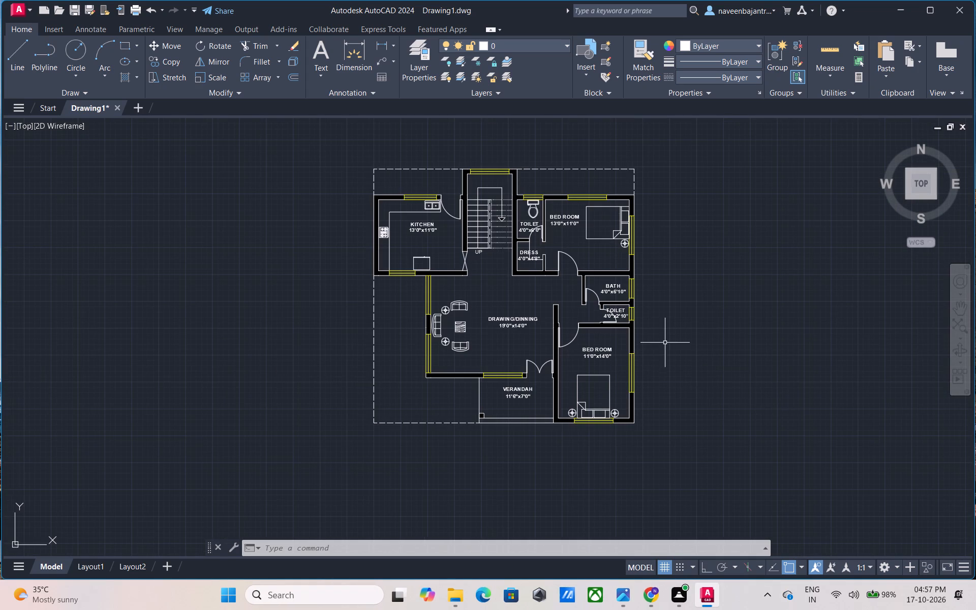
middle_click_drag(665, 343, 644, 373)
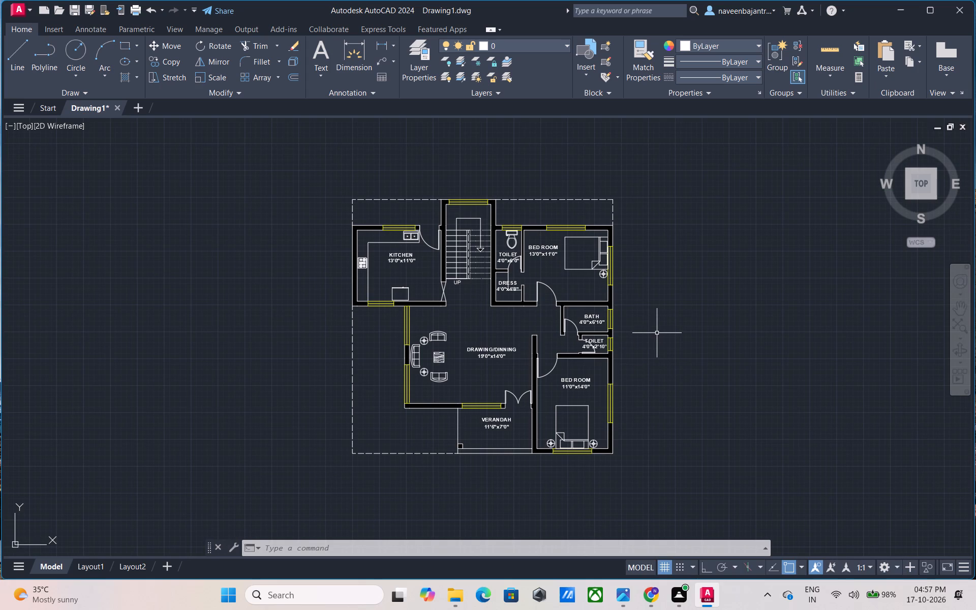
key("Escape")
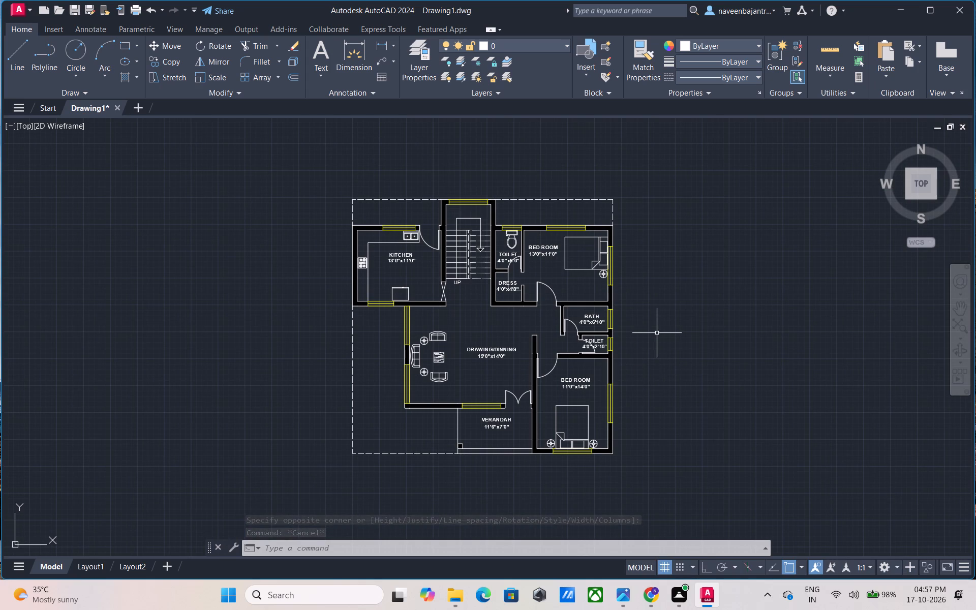
Add a centred multiline text label D1, 7" high, in the door opening in the kitchen's top wall.
scroll(433, 225, "up", 1)
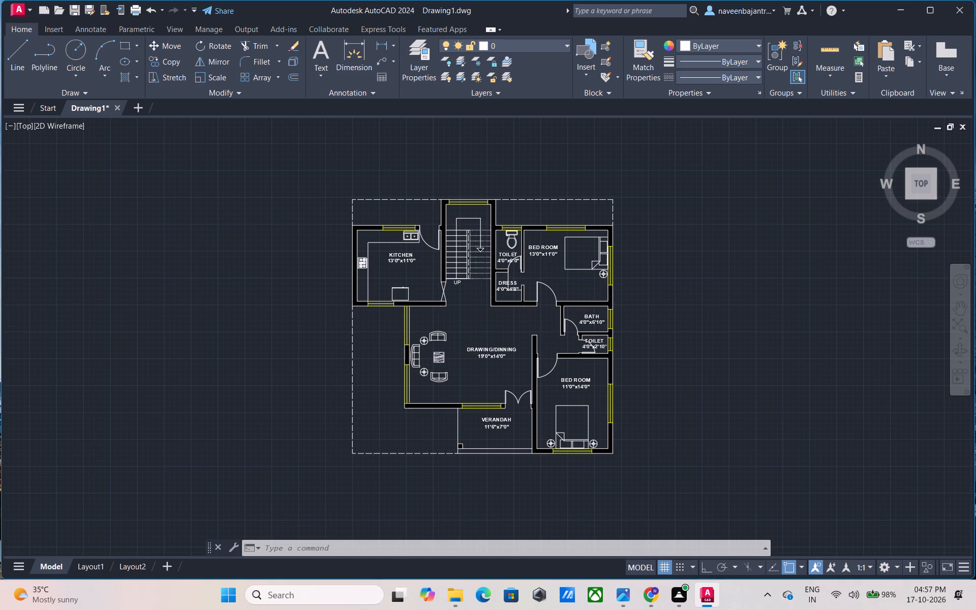
scroll(433, 225, "up", 1)
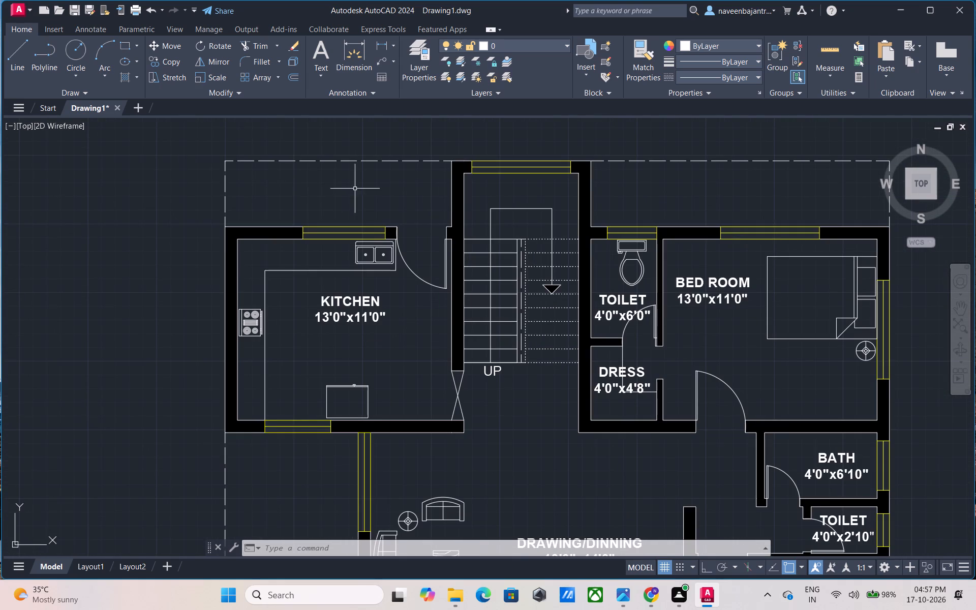
left_click(321, 57)
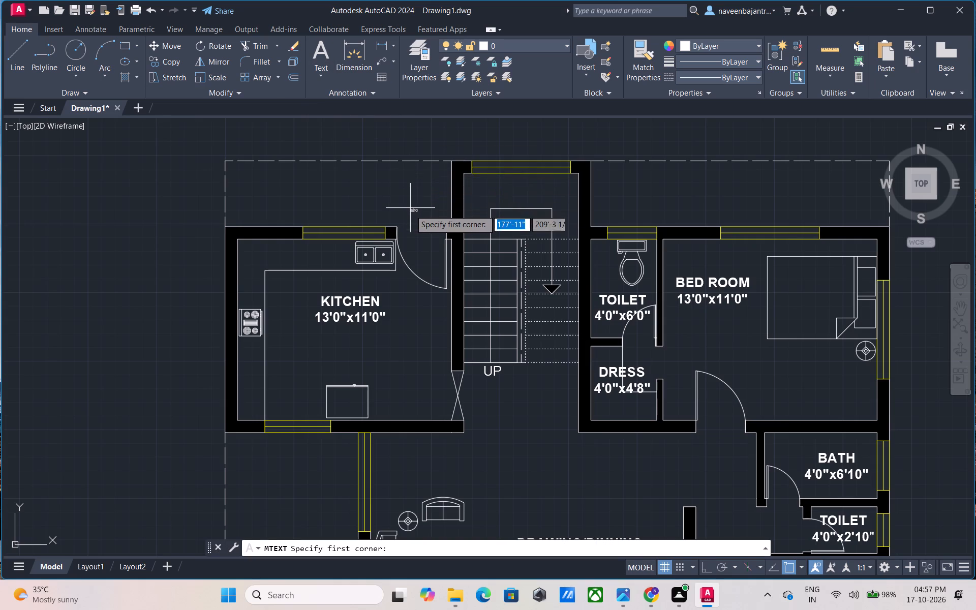
left_click(411, 226)
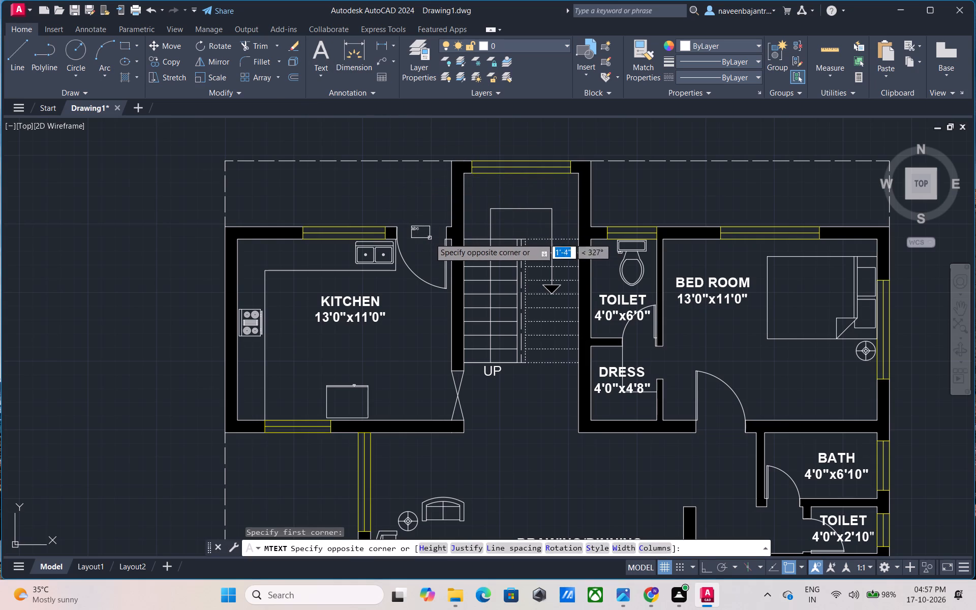
left_click(435, 240)
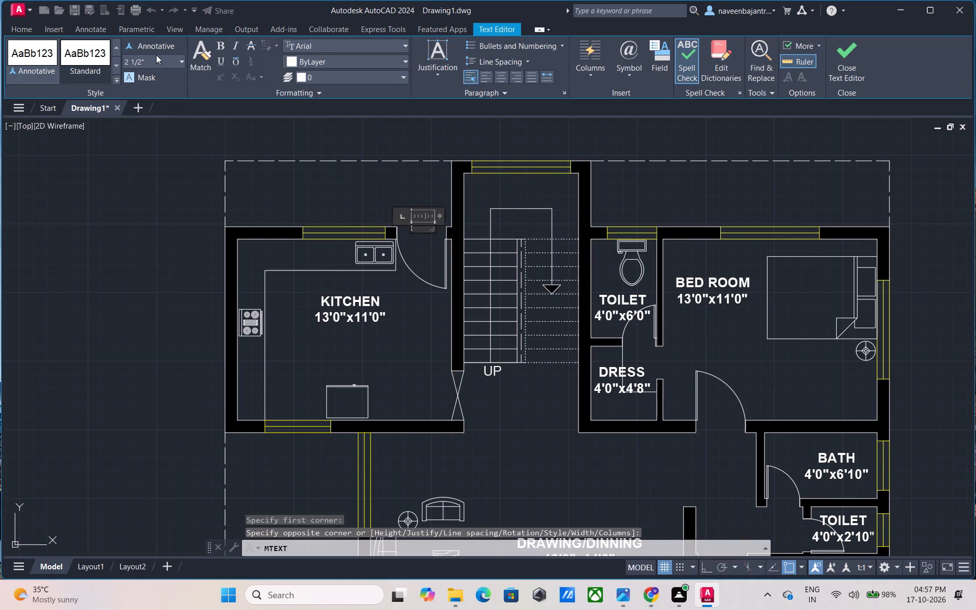
left_click(156, 57)
type("7\"")
key("Return")
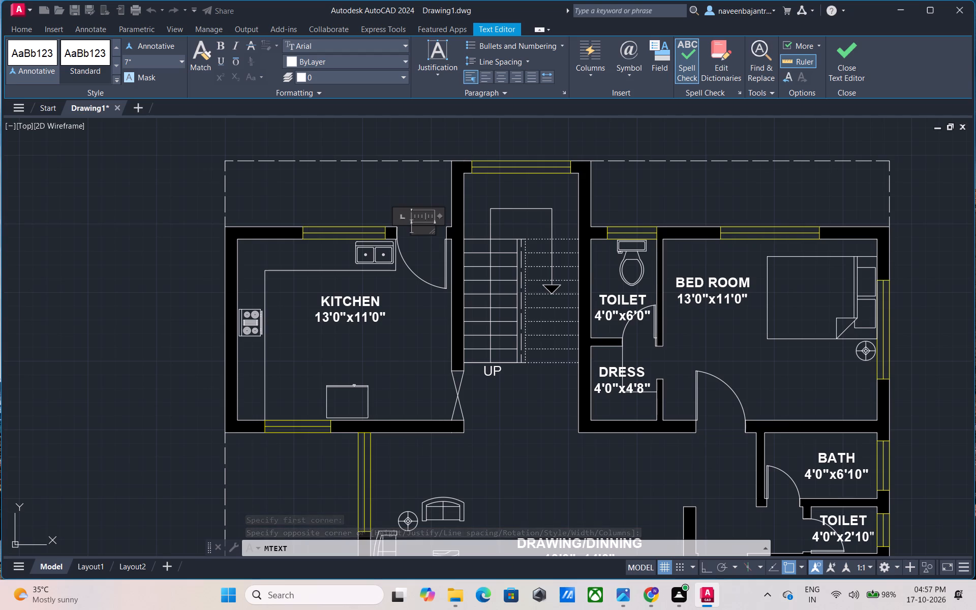
type("D1")
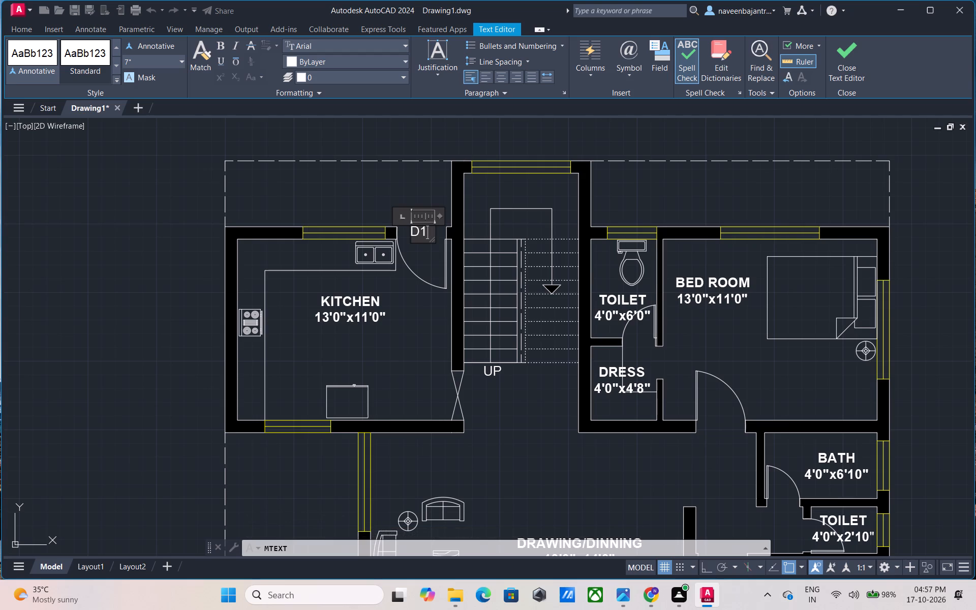
left_click(503, 75)
left_click(221, 44)
left_click(849, 54)
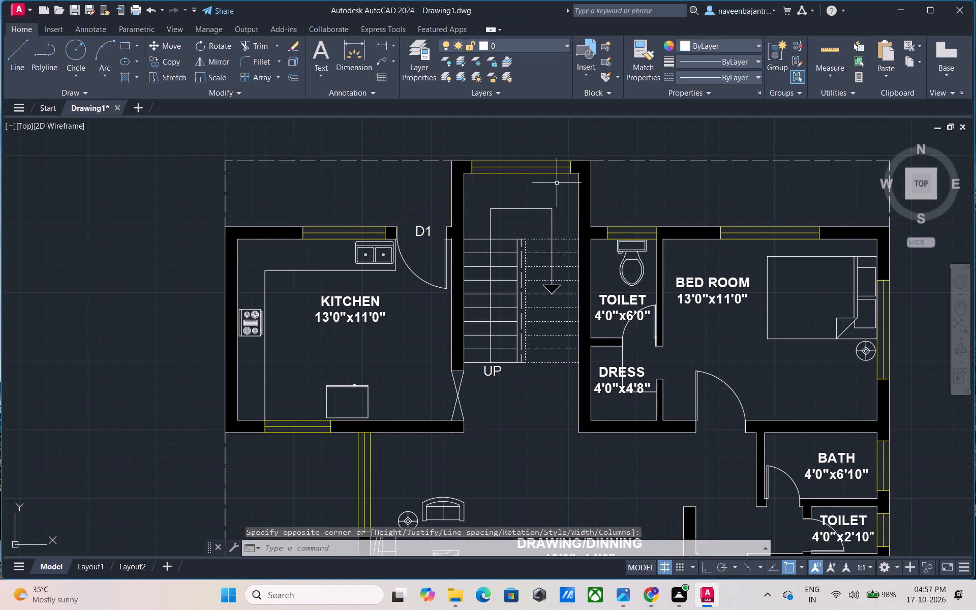
Copy the kitchen door's D1 label to the door opening between the upper toilet and the dress room.
scroll(553, 185, "down", 1)
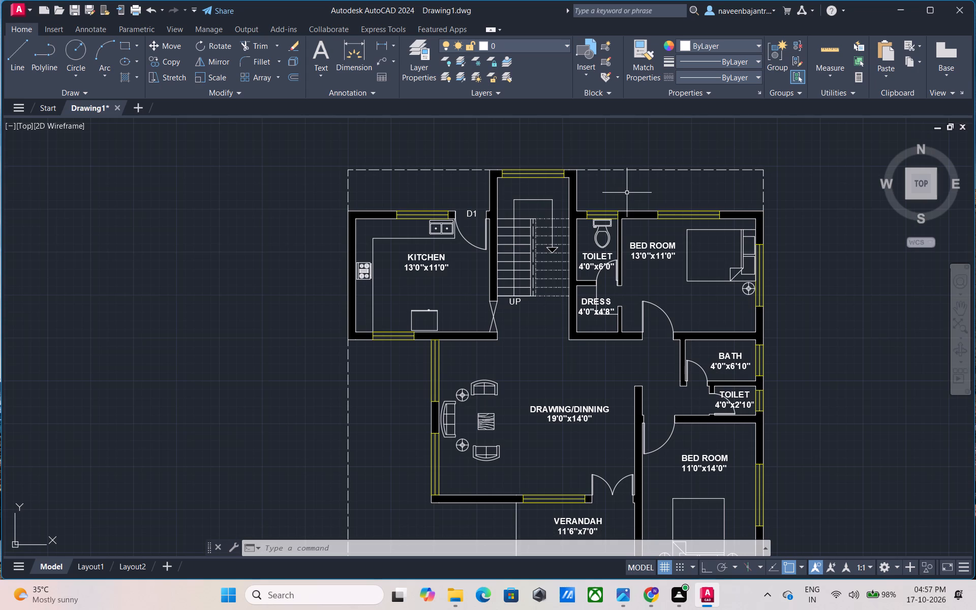
middle_click_drag(679, 286, 494, 264)
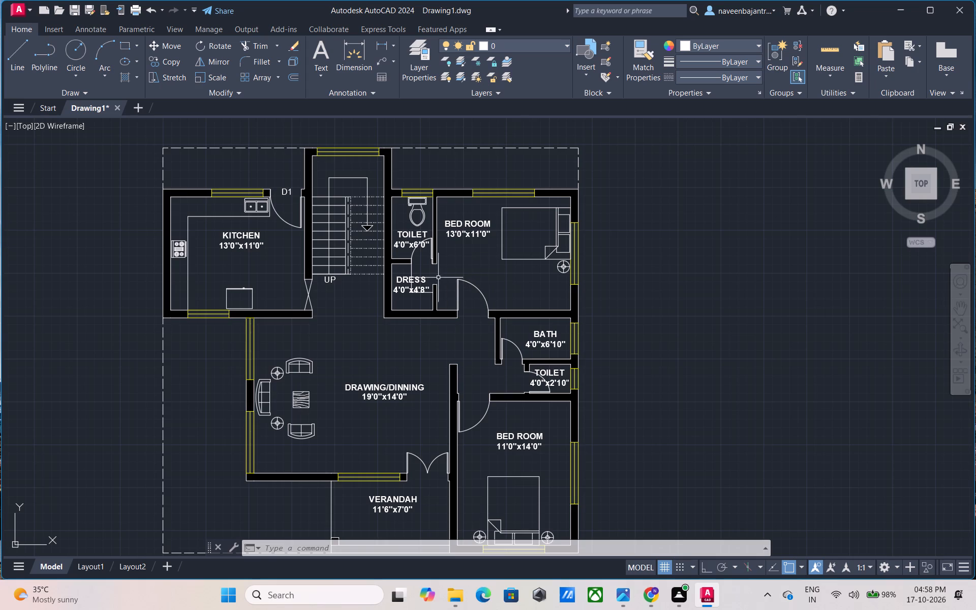
left_click(286, 193)
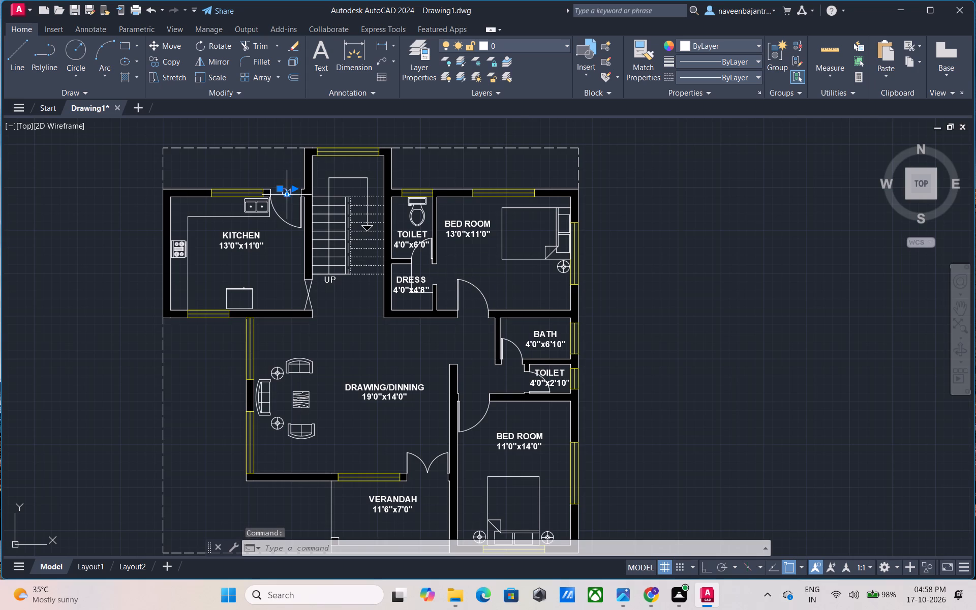
type("CO")
key("space")
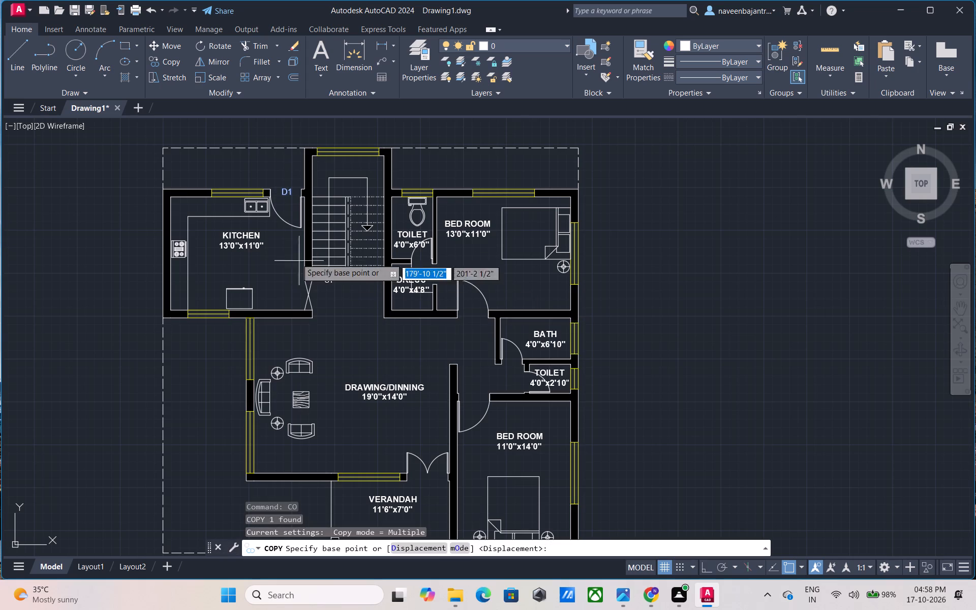
left_click(286, 192)
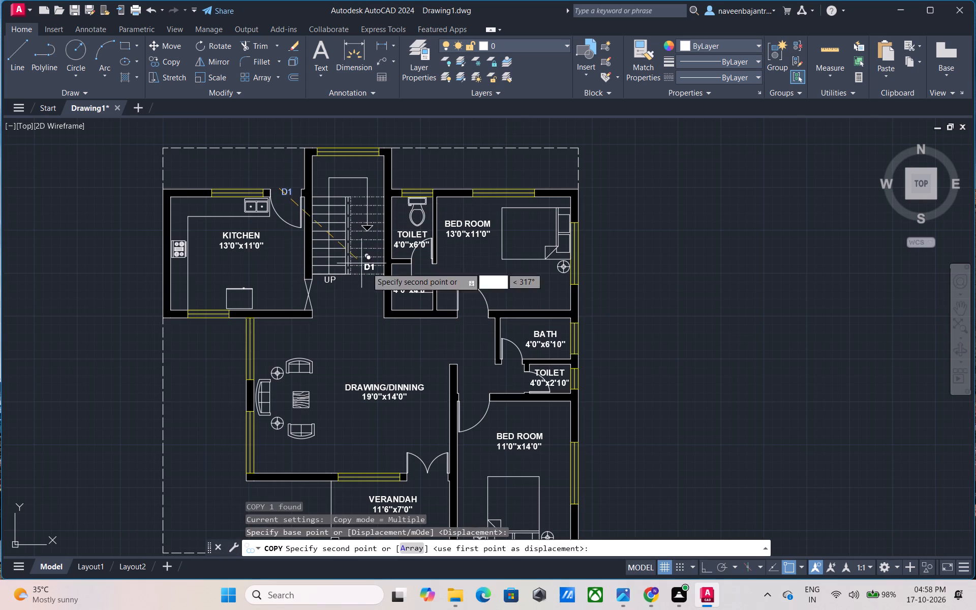
scroll(415, 265, "up", 2)
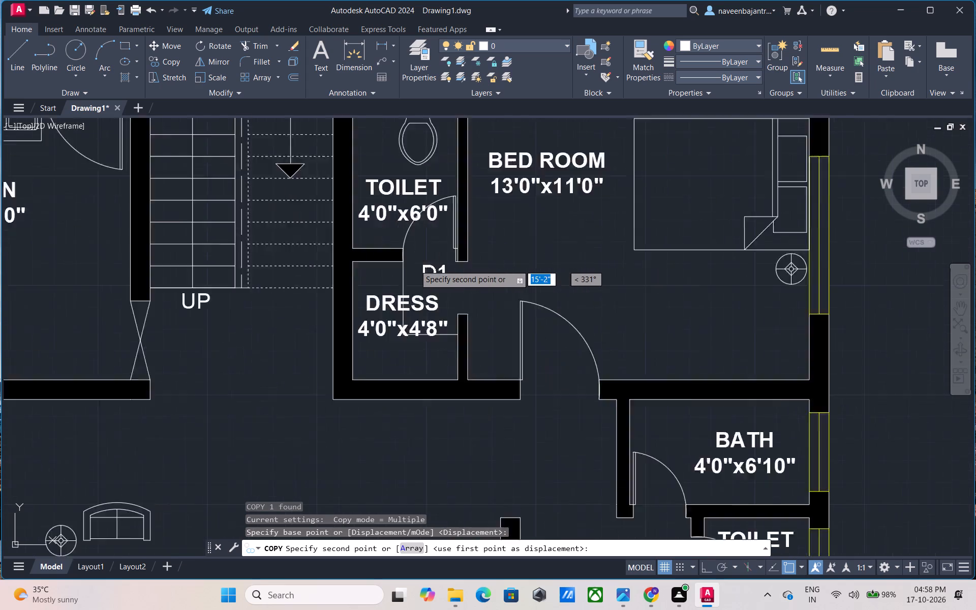
scroll(415, 265, "up", 2)
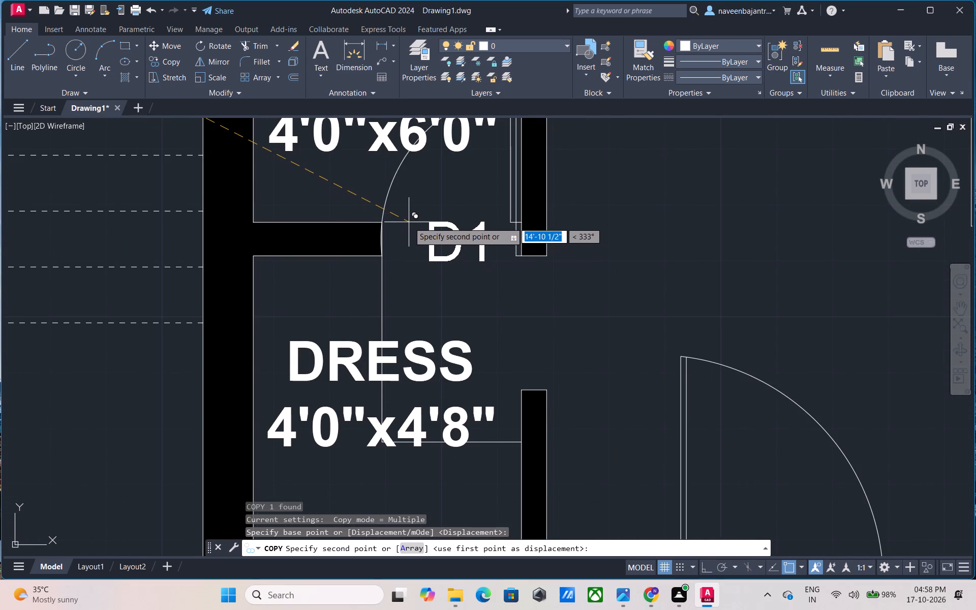
left_click(408, 222)
key("Escape")
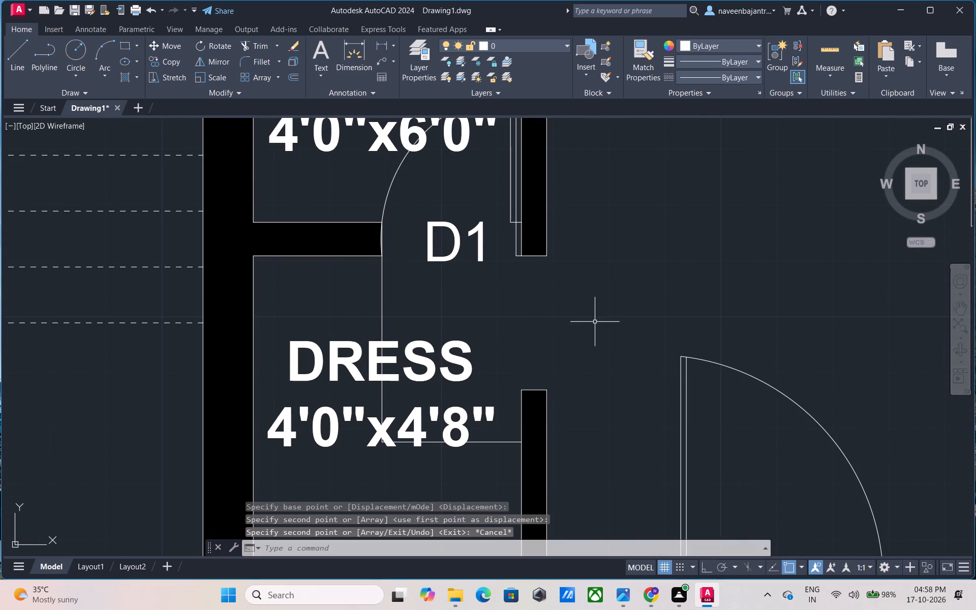
Add a centred multiline text label D, 7" high, in the door opening of the 13'0"x11'0" bedroom.
scroll(596, 322, "down", 2)
middle_click_drag(700, 421, 593, 366)
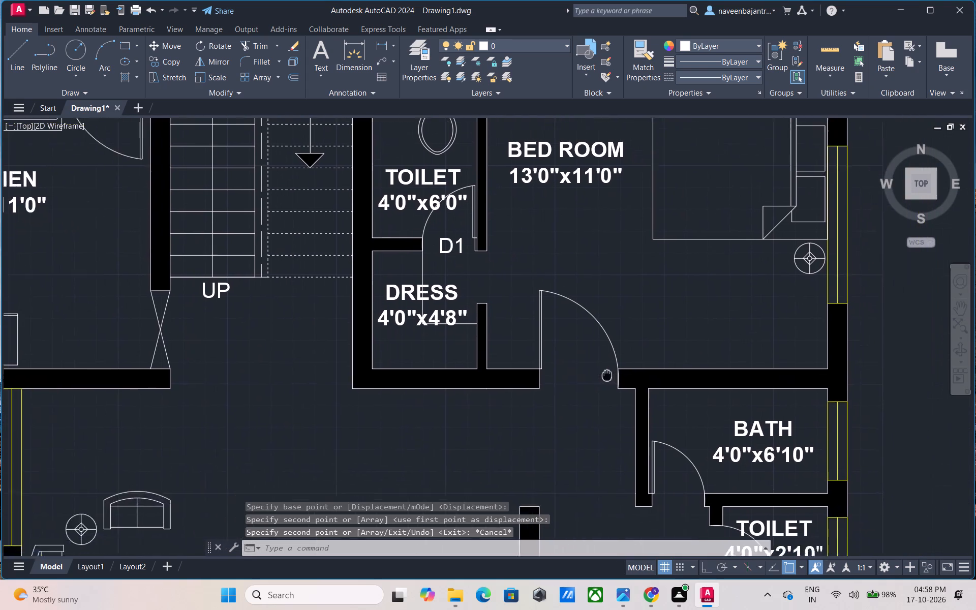
middle_click_drag(593, 366, 475, 328)
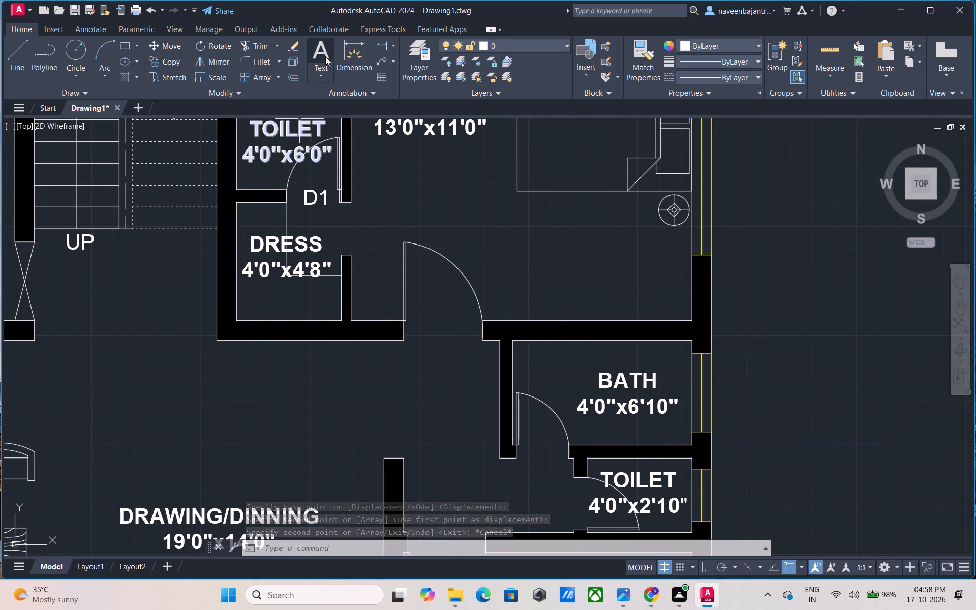
left_click(325, 56)
left_click(423, 319)
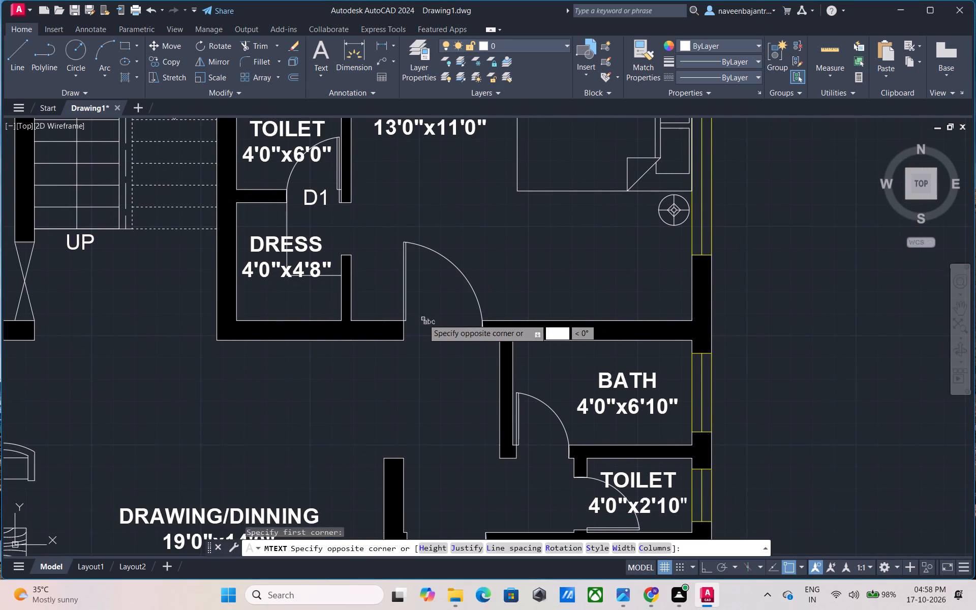
left_click(466, 341)
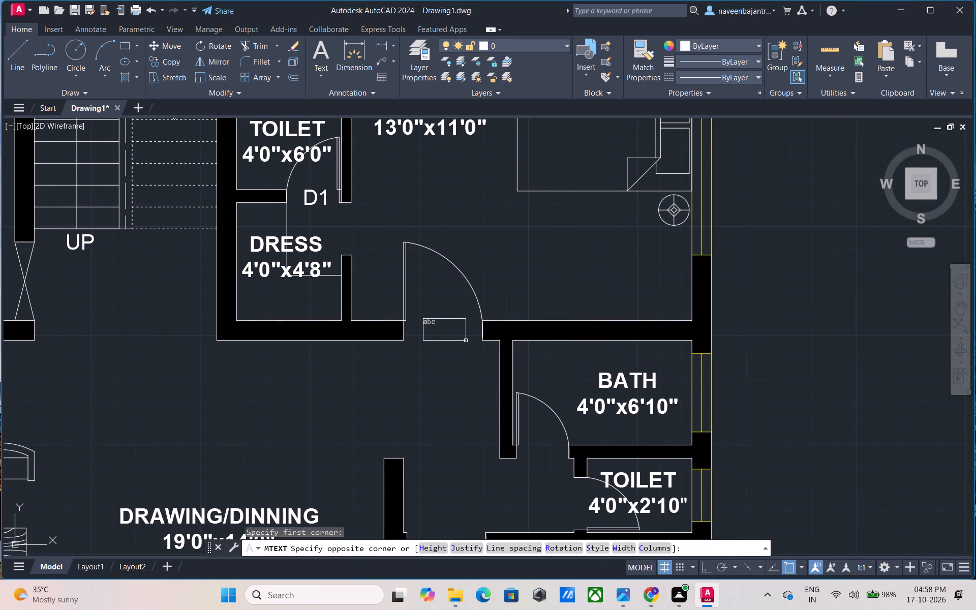
left_click(152, 62)
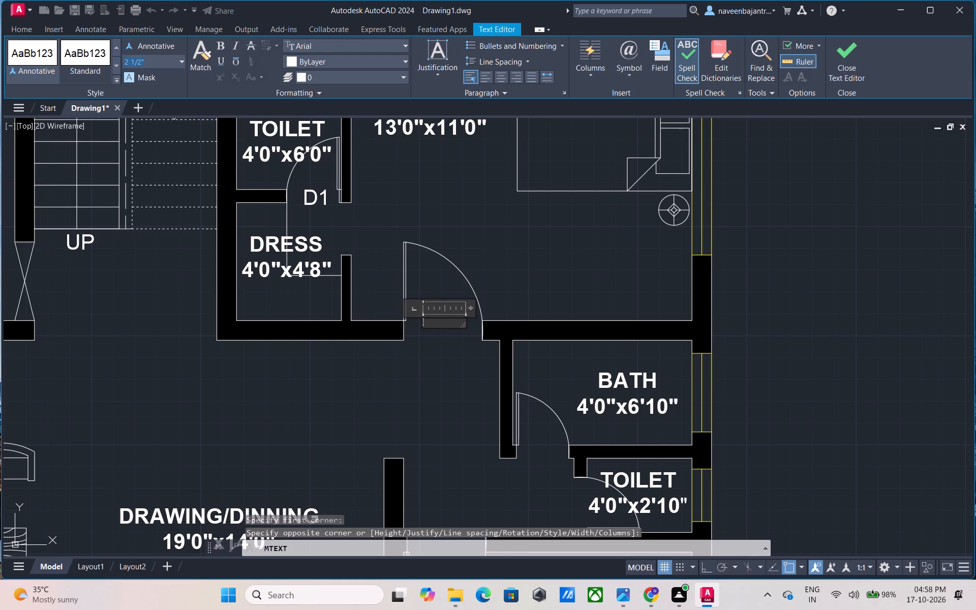
type("7\"")
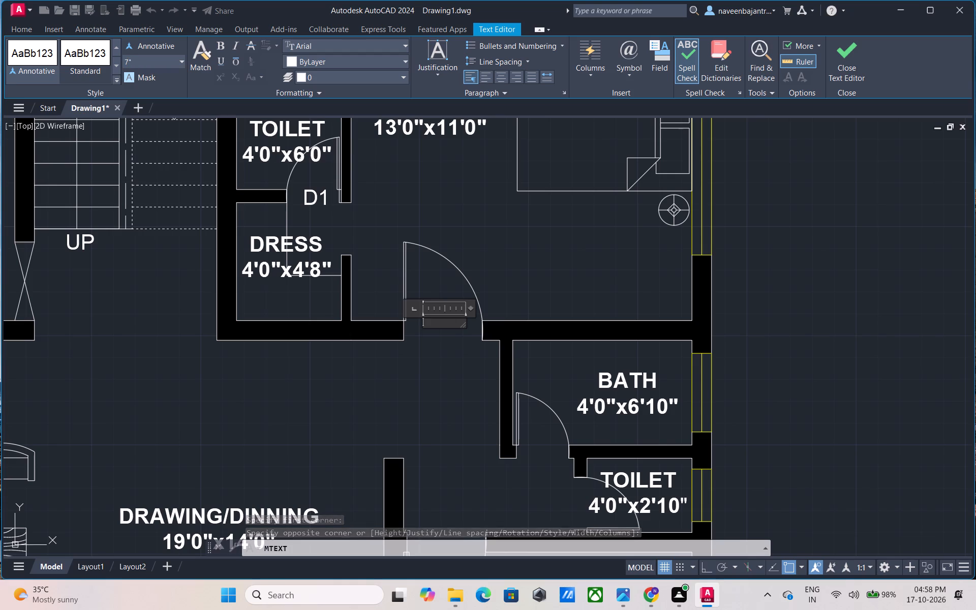
key("Return")
key("d")
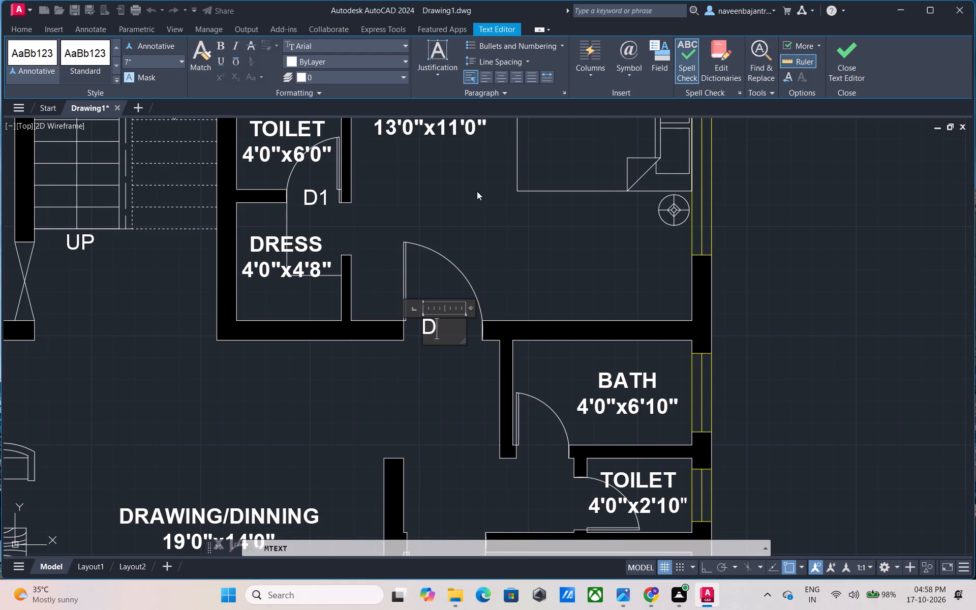
left_click(502, 76)
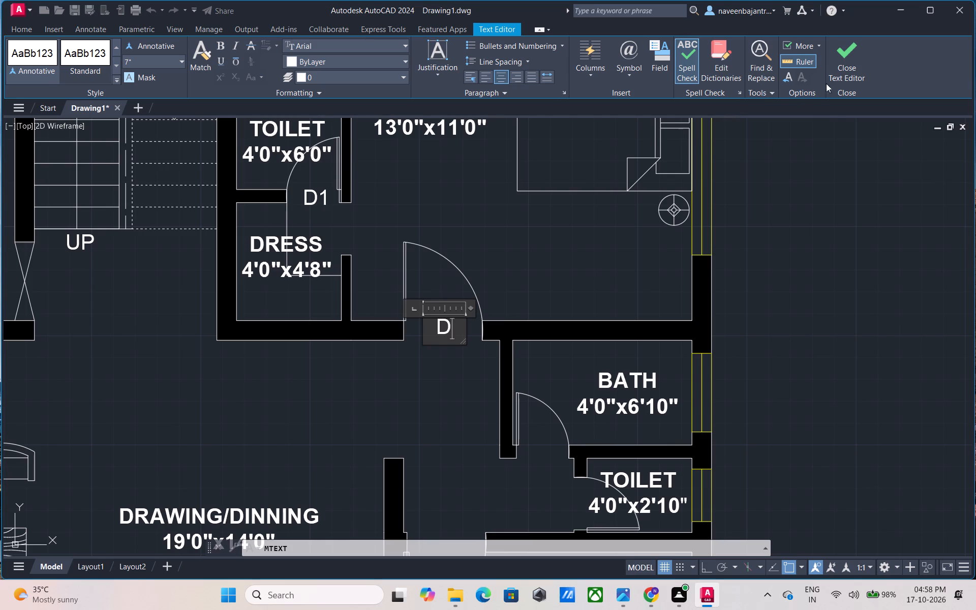
left_click(845, 73)
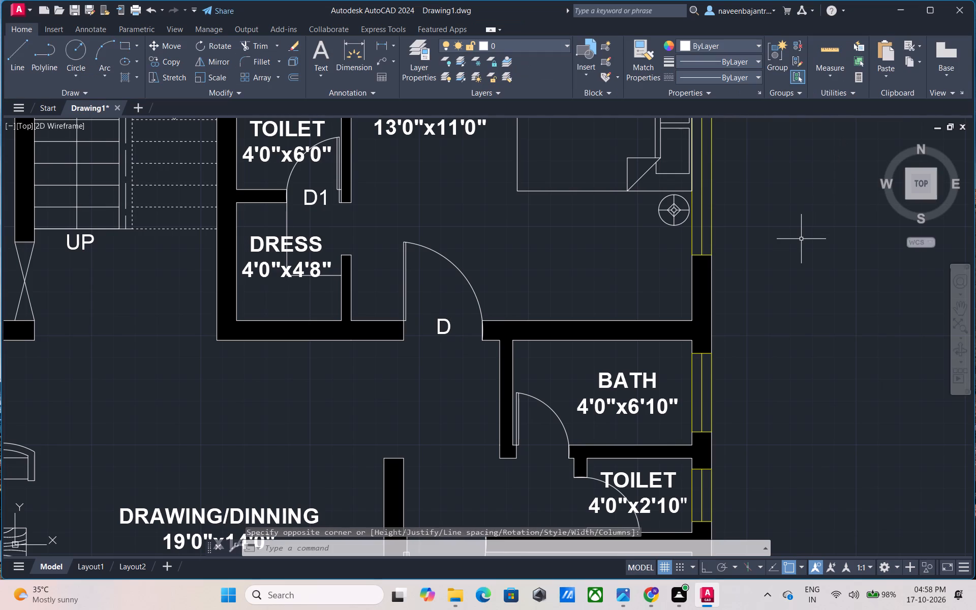
Copy the D label to the doors of the 11'0"x14'0" bedroom, the bath and the 4'0"x2'10" toilet.
scroll(801, 239, "down", 1)
middle_click_drag(807, 249, 722, 199)
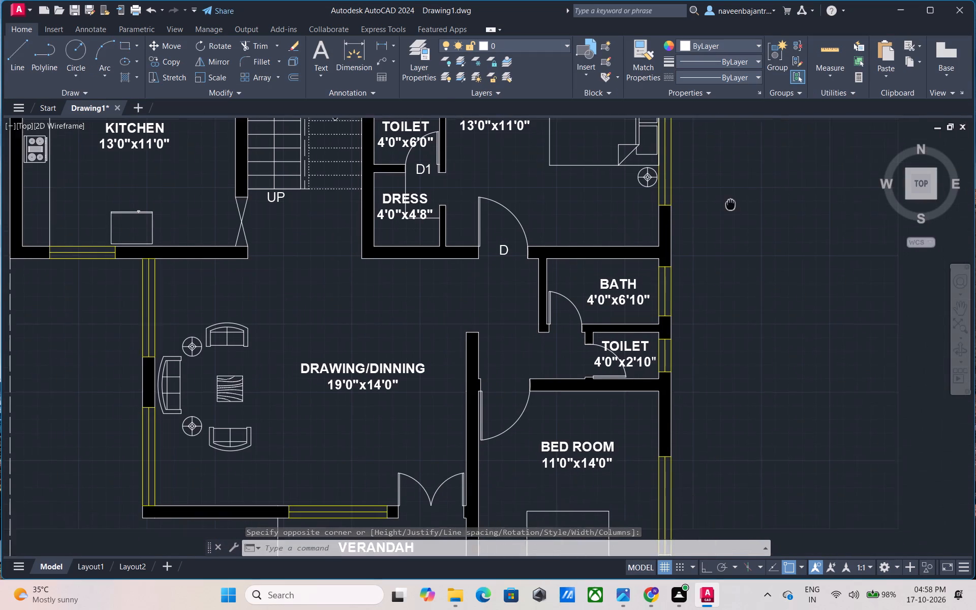
middle_click_drag(722, 199, 711, 192)
left_click(480, 241)
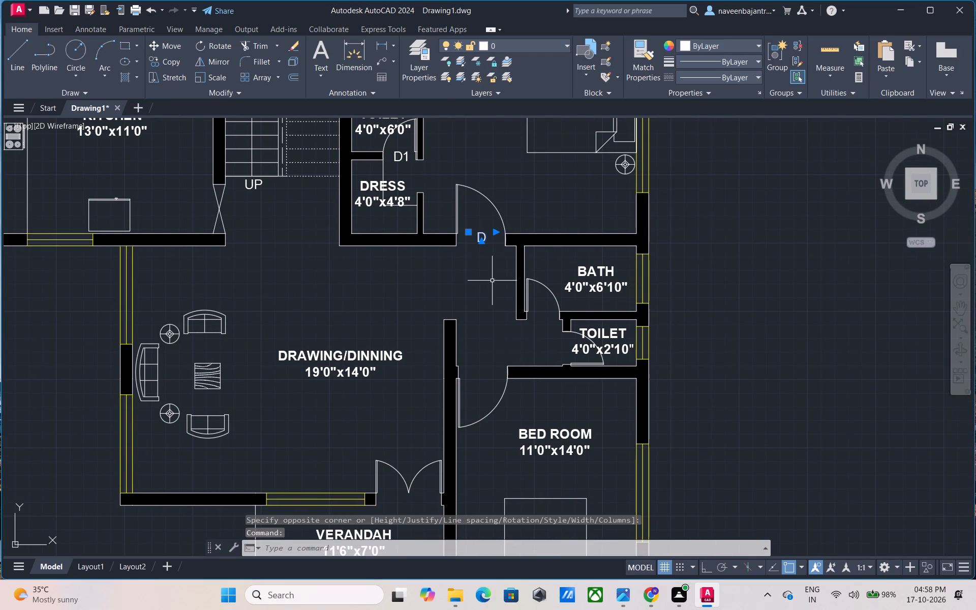
type("CO")
key("space")
left_click(480, 241)
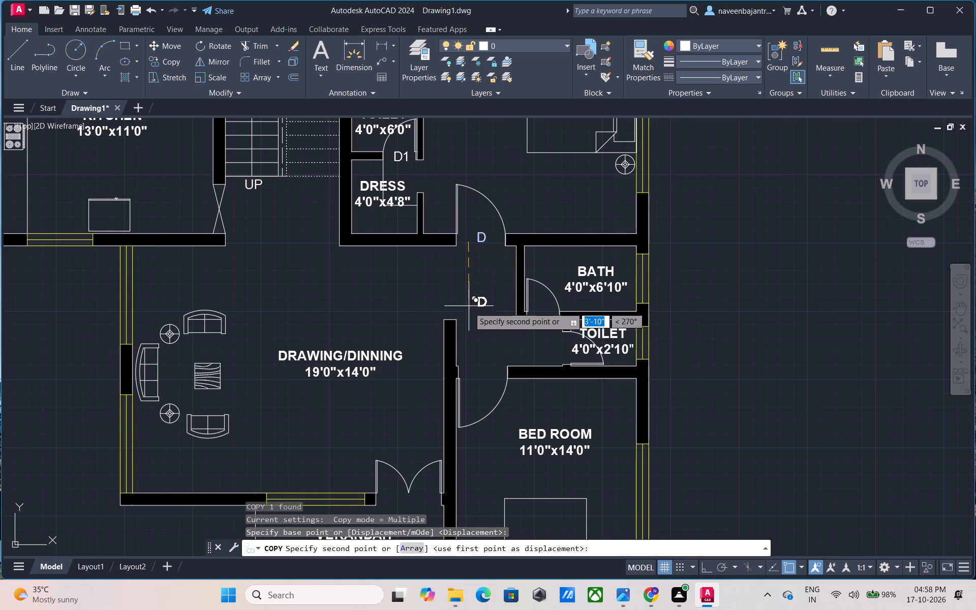
scroll(473, 378, "up", 2)
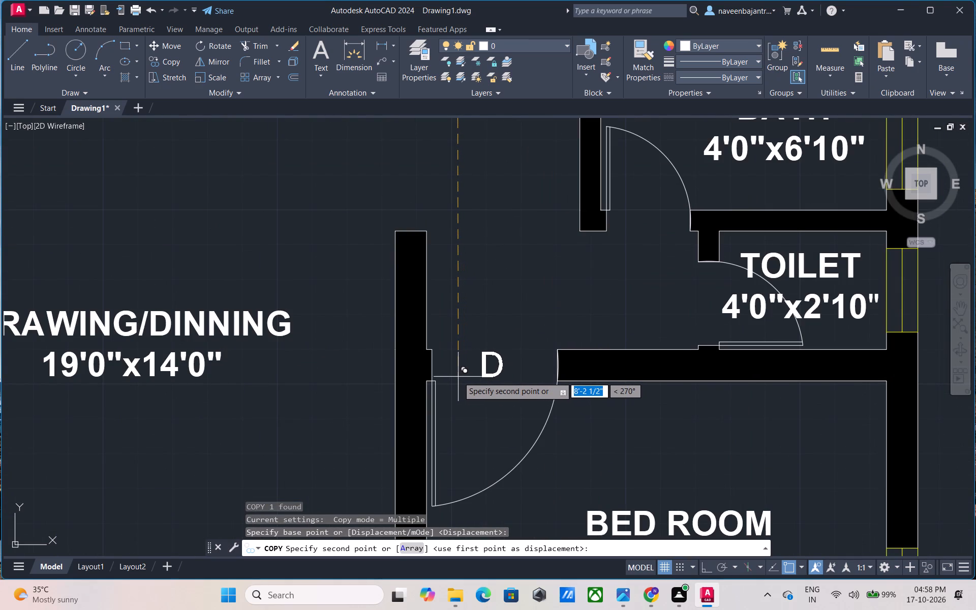
left_click(458, 377)
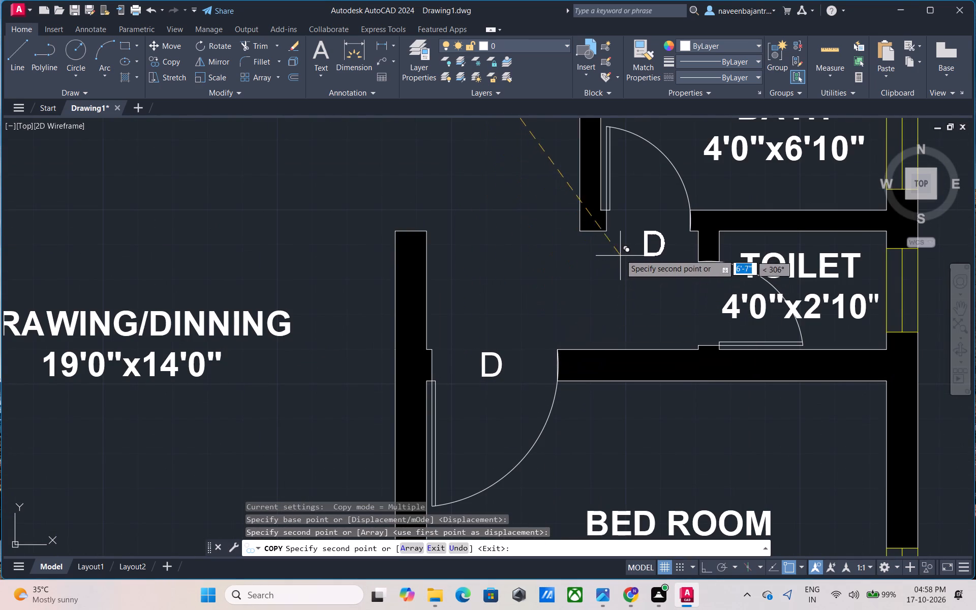
left_click(615, 233)
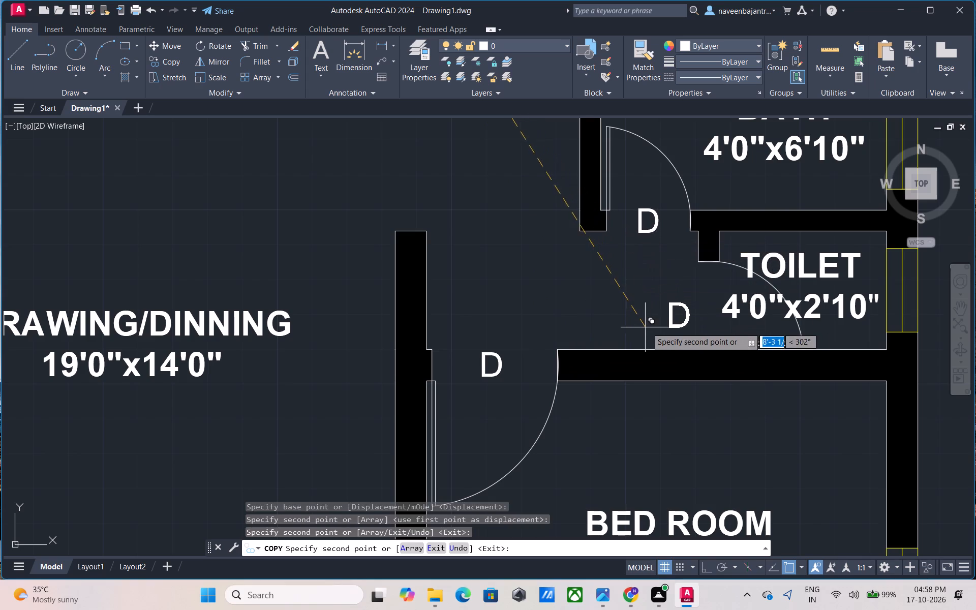
left_click(654, 320)
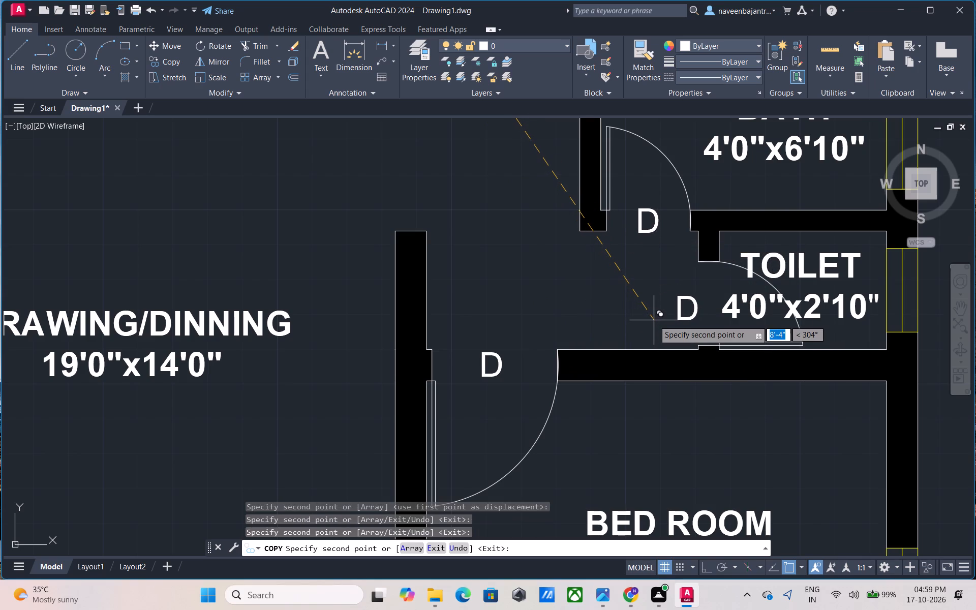
key("Escape")
Change the door labels of the bath and the 4'0"x2'10" toilet to D1.
double_click(651, 232)
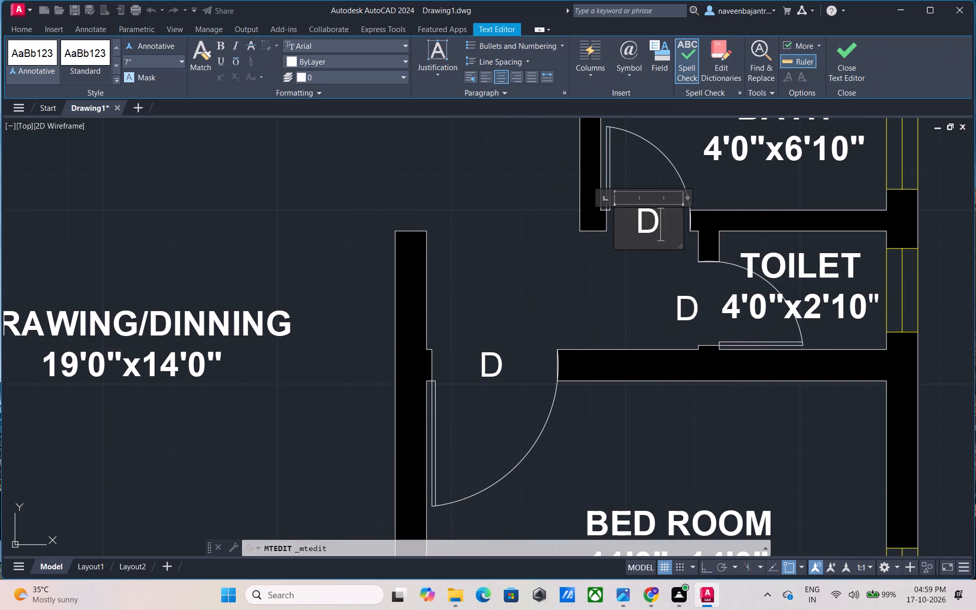
key("1")
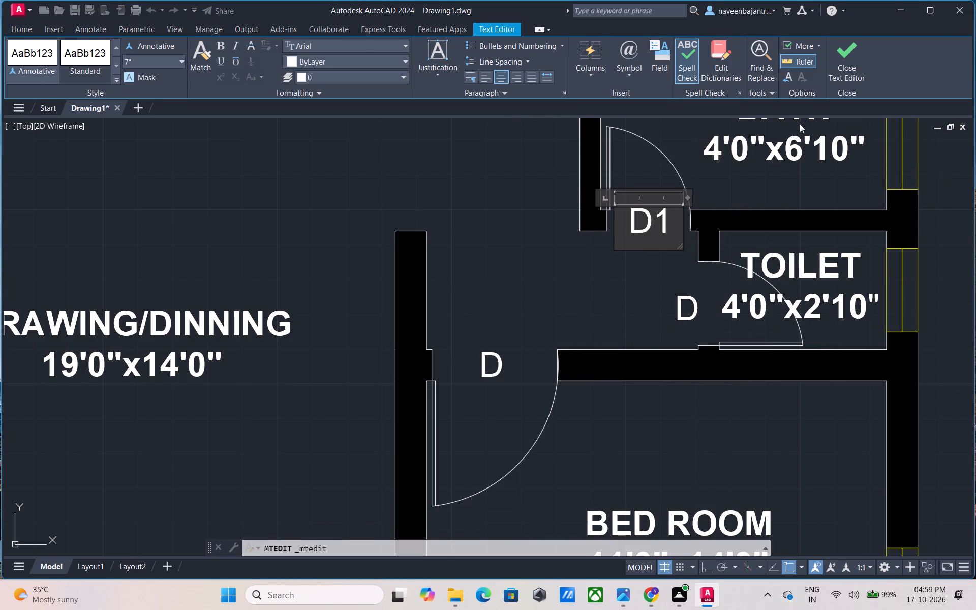
left_click(838, 70)
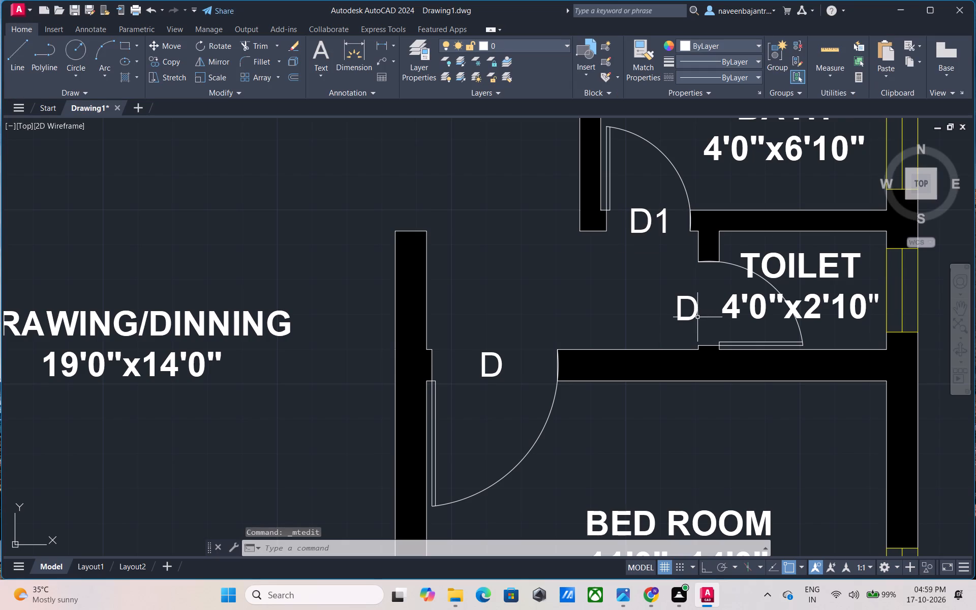
double_click(697, 314)
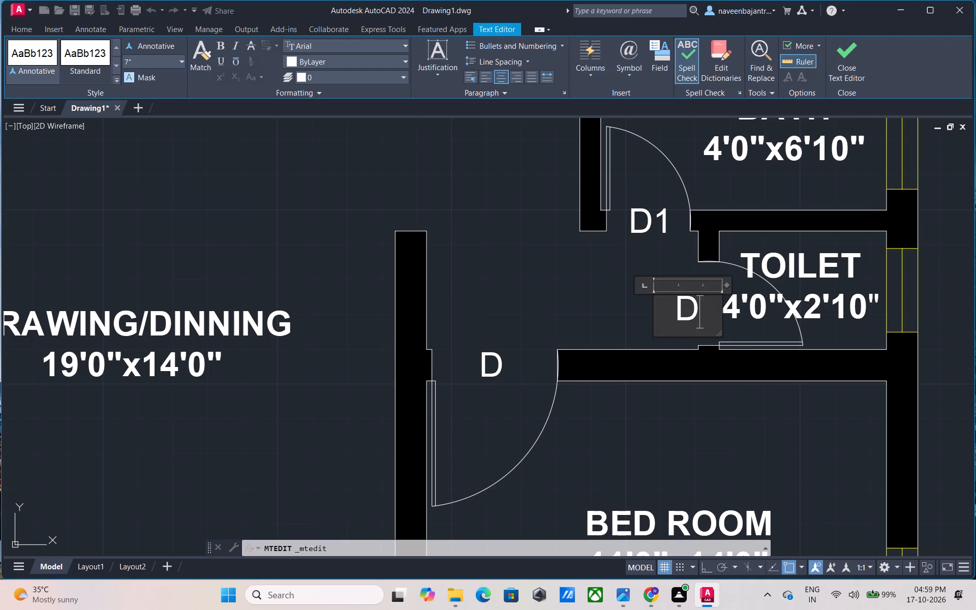
key("1")
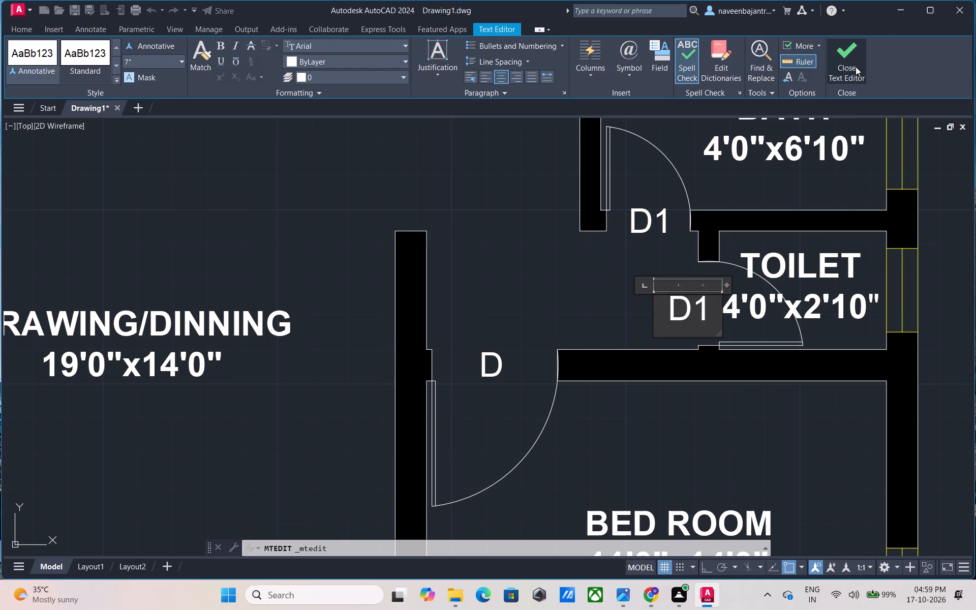
left_click(856, 67)
Add a centred multiline text label MD, 7" high, in the double-door opening between the drawing/dining room and the verandah.
scroll(782, 302, "down", 3)
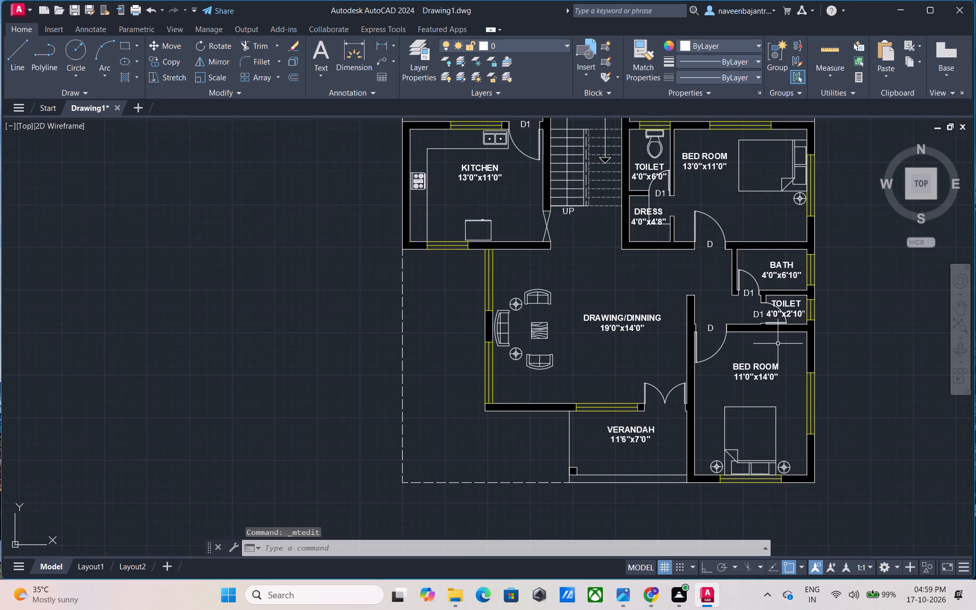
scroll(666, 410, "up", 1)
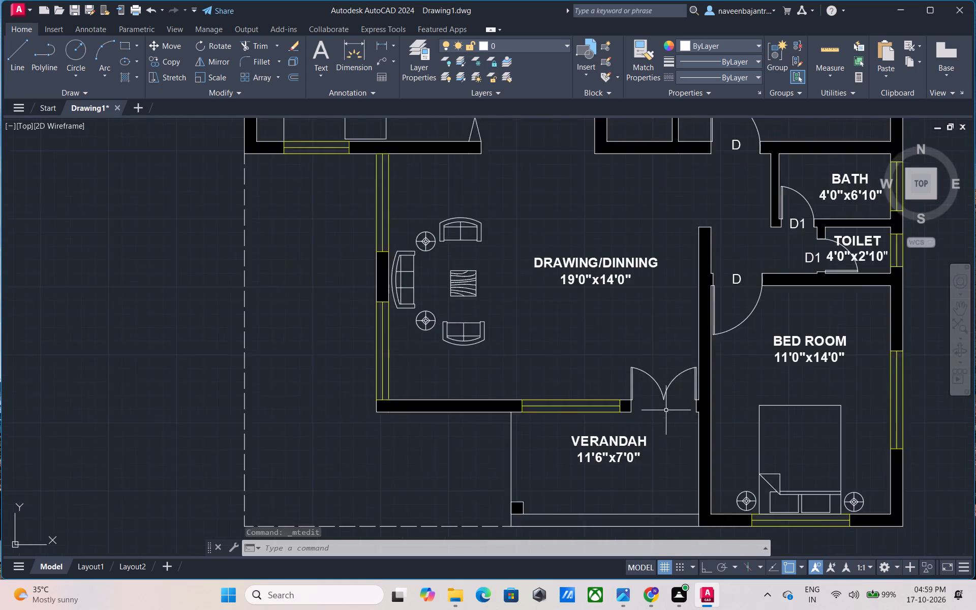
scroll(666, 410, "up", 2)
middle_click_drag(666, 410, 424, 339)
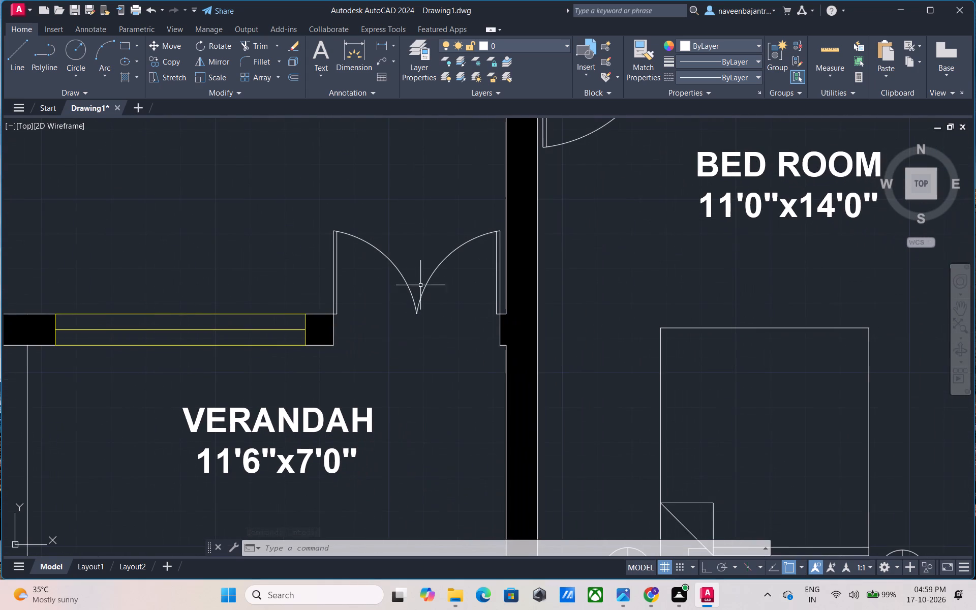
left_click(322, 48)
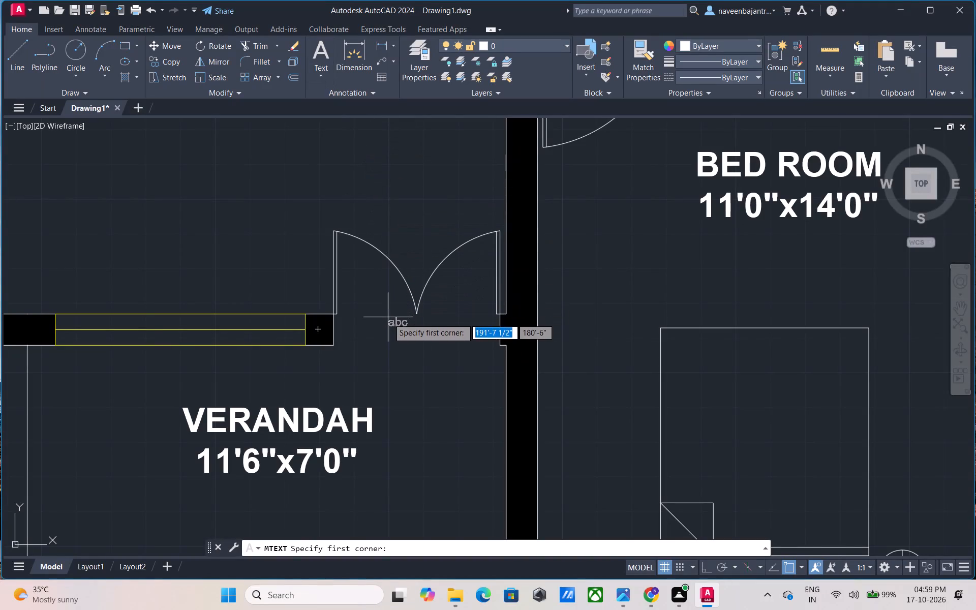
left_click(395, 319)
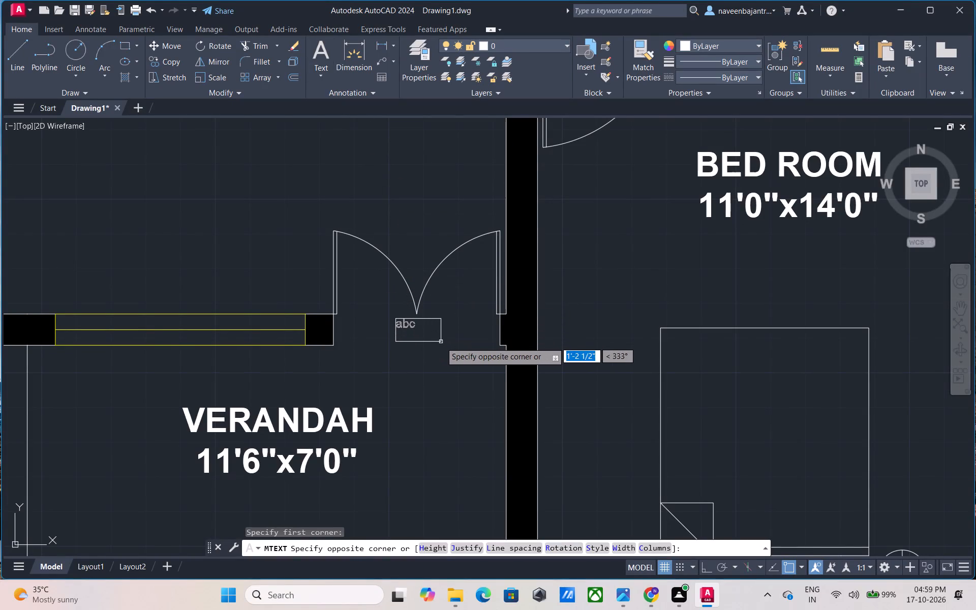
left_click(444, 345)
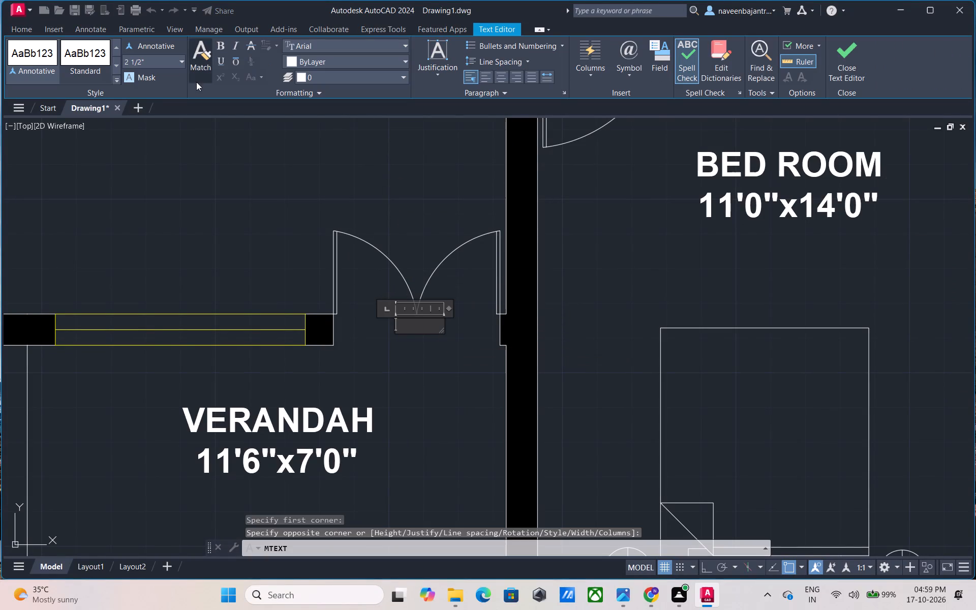
left_click(157, 60)
type("7\"")
key("Return")
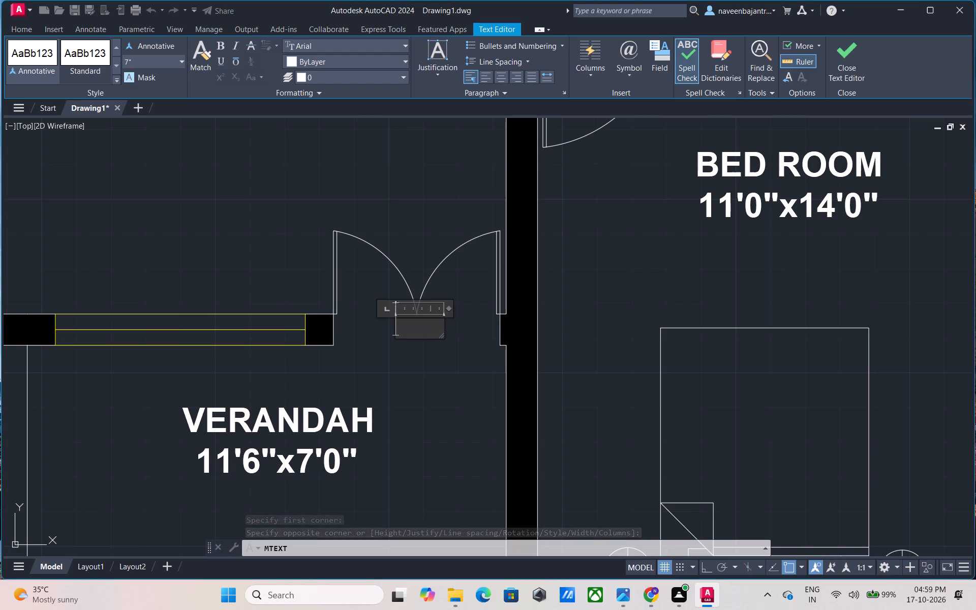
type("MD")
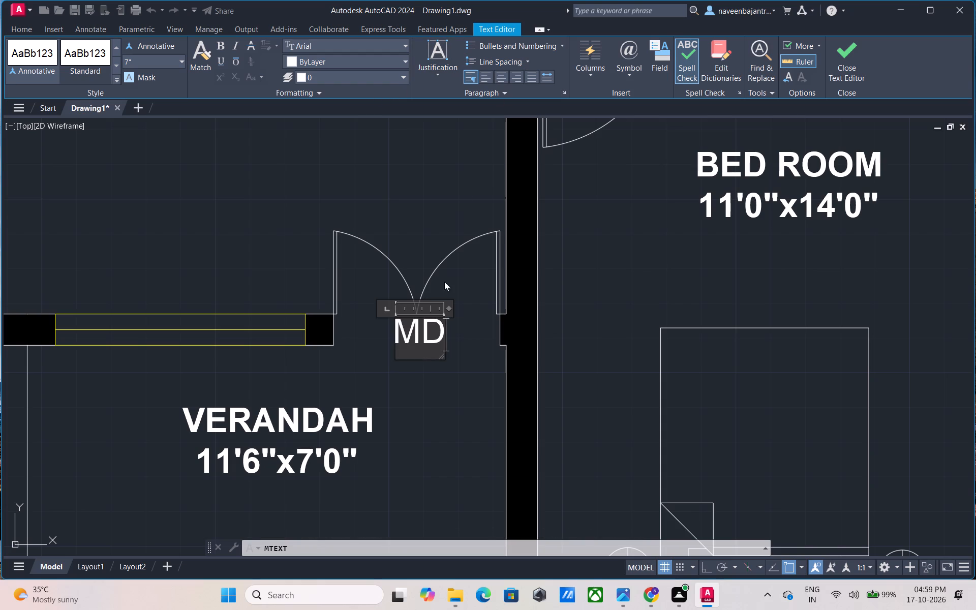
left_click_drag(441, 328, 432, 329)
left_click_drag(432, 329, 397, 330)
left_click(497, 81)
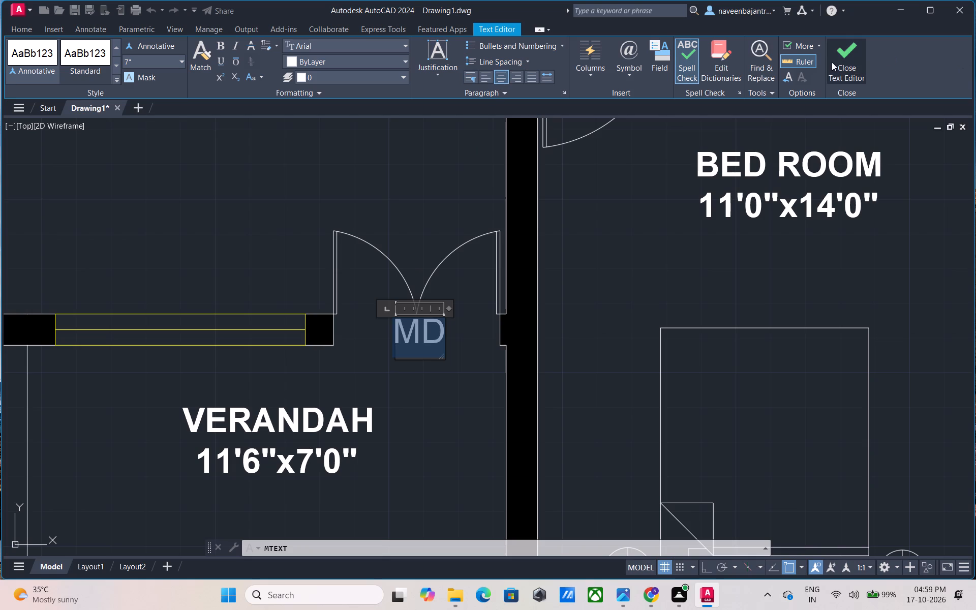
left_click(846, 60)
Dimension the staircase's overall outer width along its top wall, placing the dimension line above the plan.
scroll(662, 247, "down", 2)
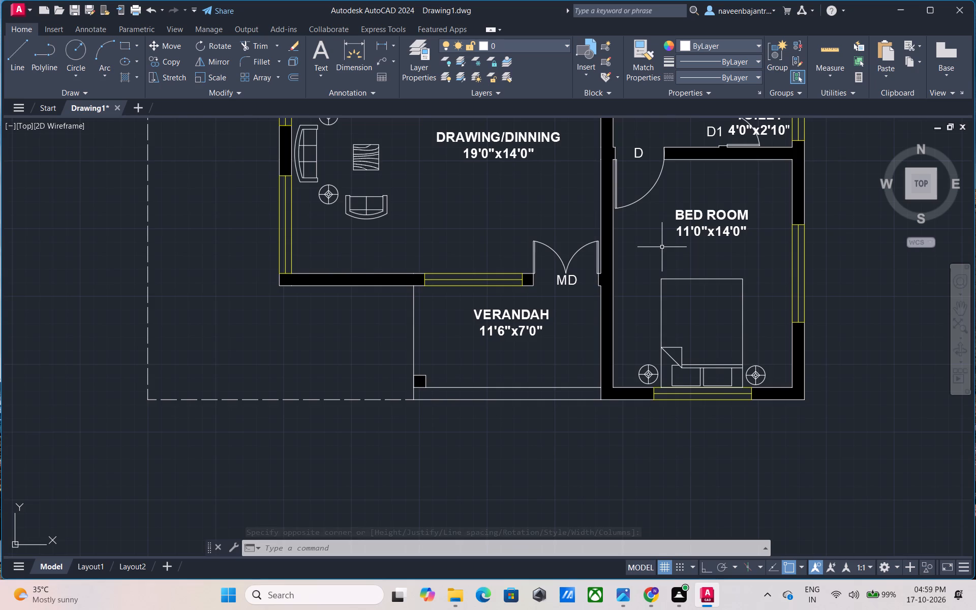
scroll(662, 248, "down", 1)
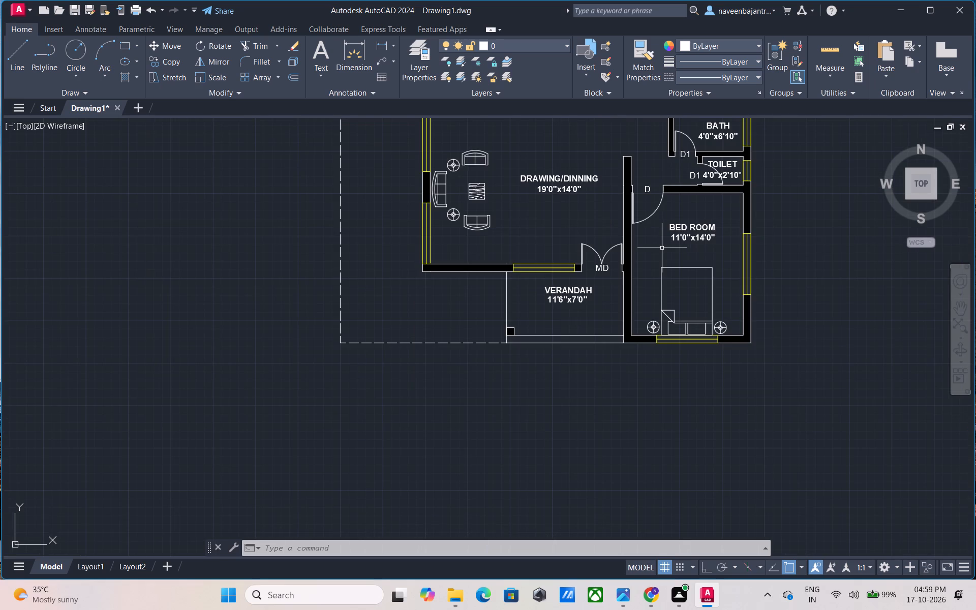
scroll(662, 248, "down", 1)
middle_click_drag(662, 248, 646, 304)
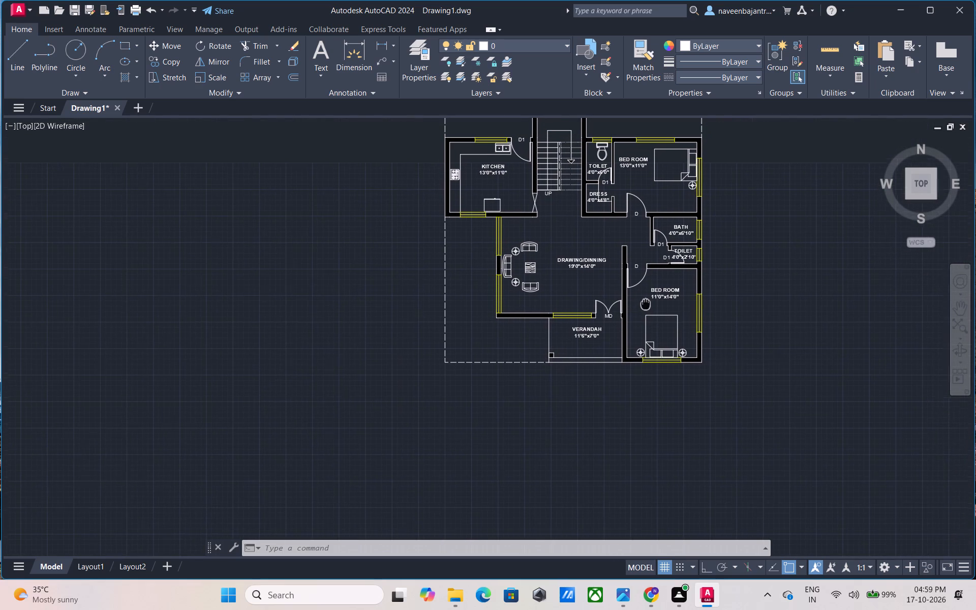
middle_click_drag(646, 304, 646, 305)
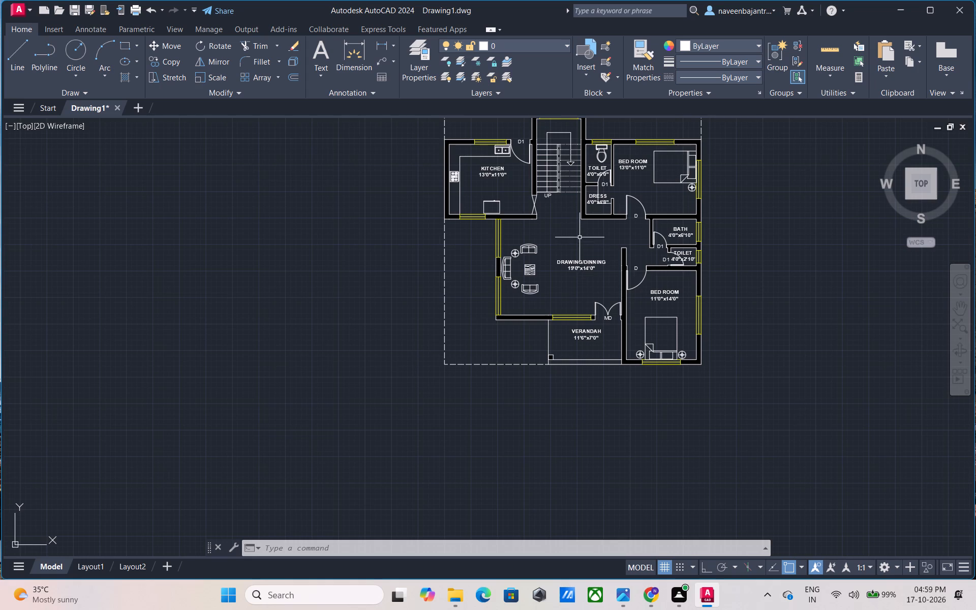
middle_click_drag(579, 237, 504, 375)
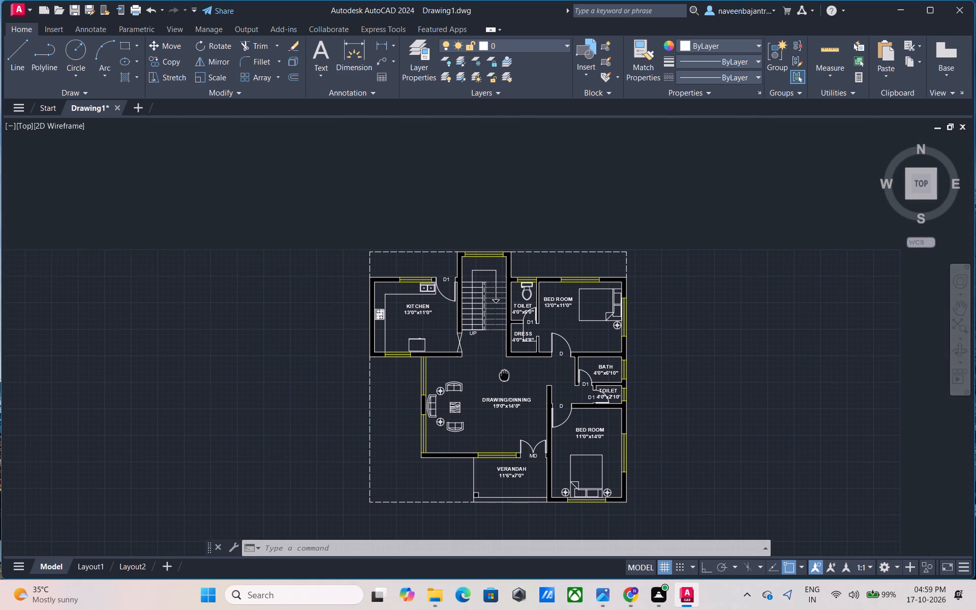
middle_click_drag(504, 375, 504, 396)
scroll(471, 240, "up", 2)
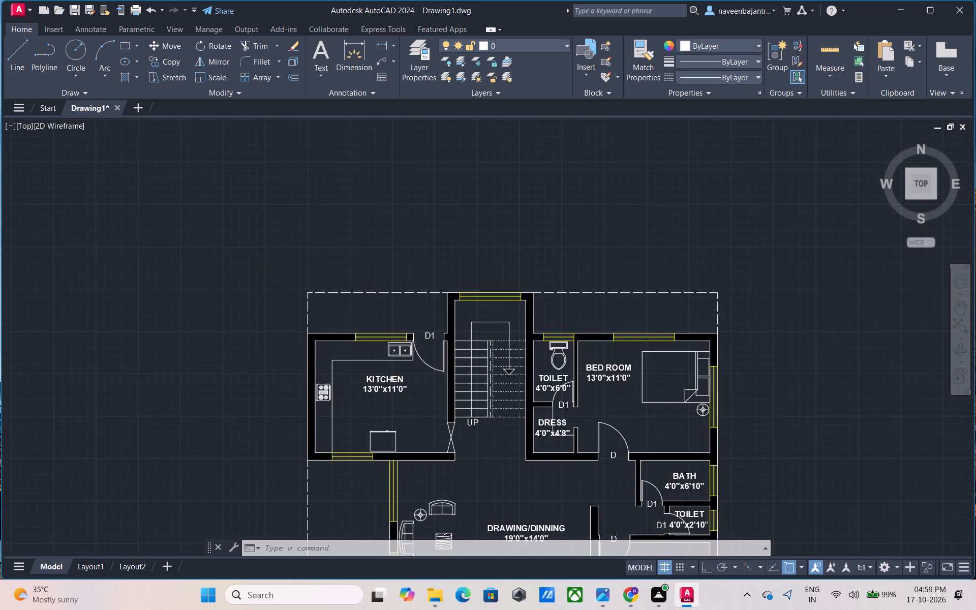
scroll(471, 240, "up", 1)
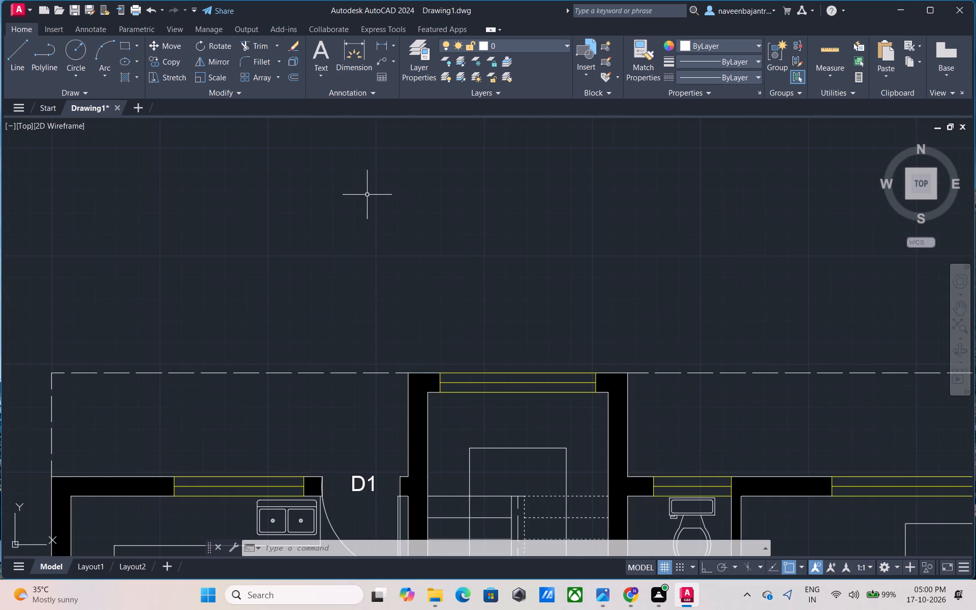
left_click(360, 59)
middle_click_drag(448, 238, 409, 147)
left_click(369, 281)
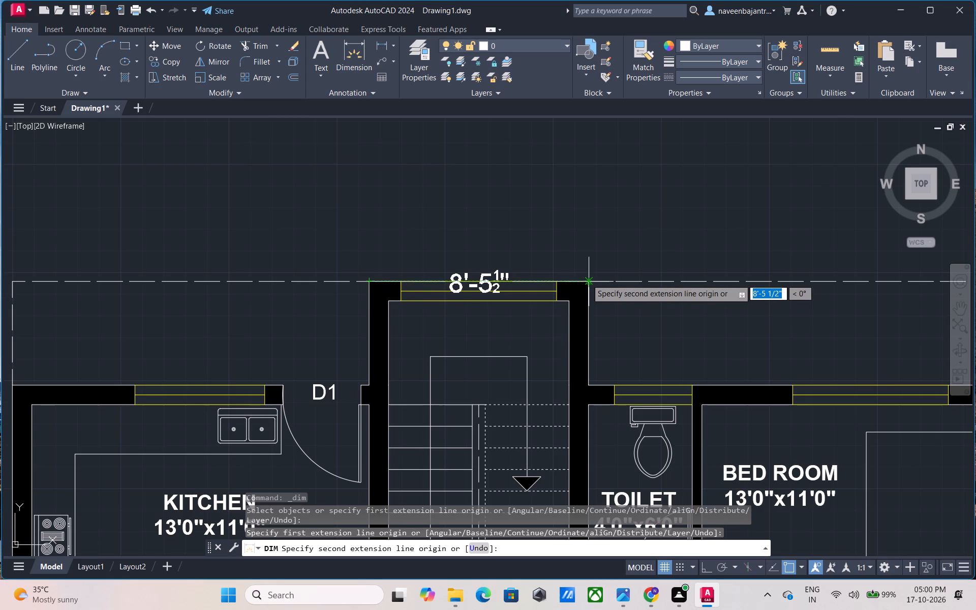
scroll(587, 279, "up", 4)
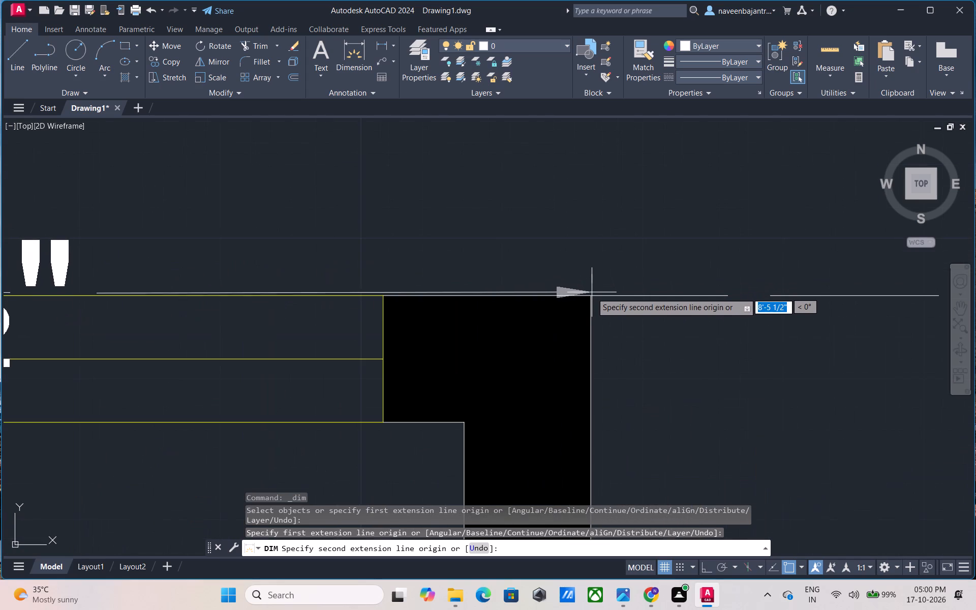
scroll(592, 294, "down", 3)
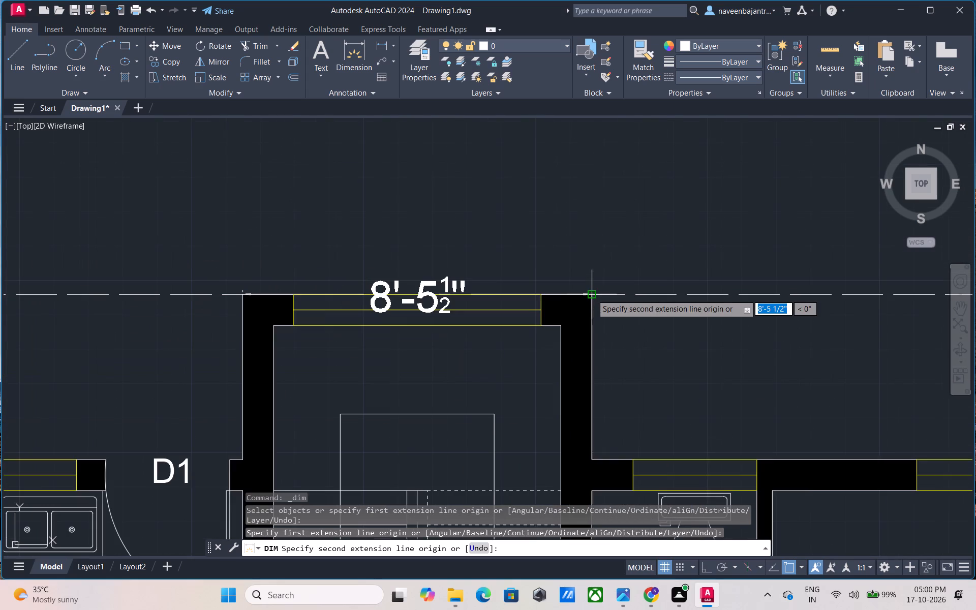
left_click(592, 294)
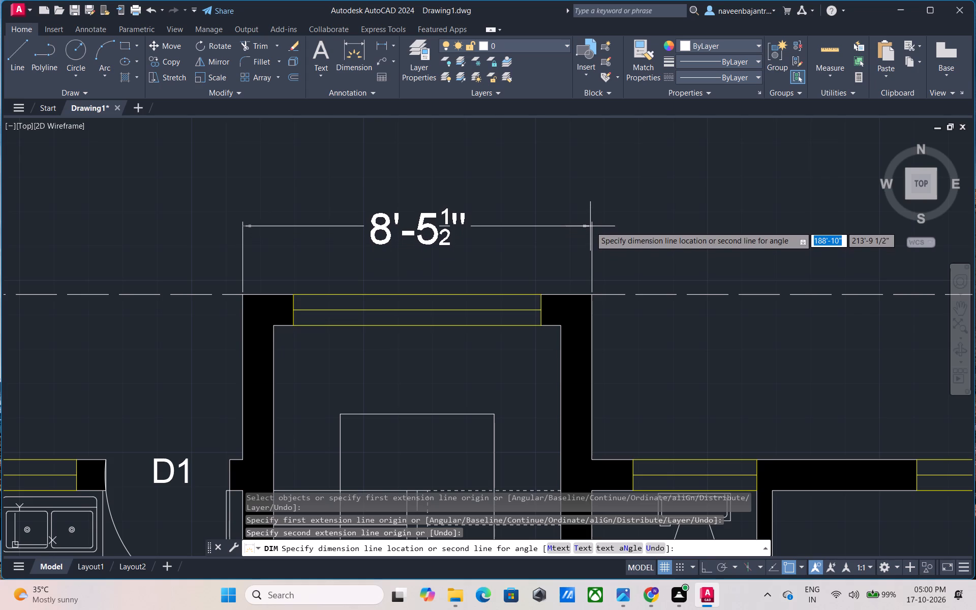
left_click(590, 225)
key("Escape")
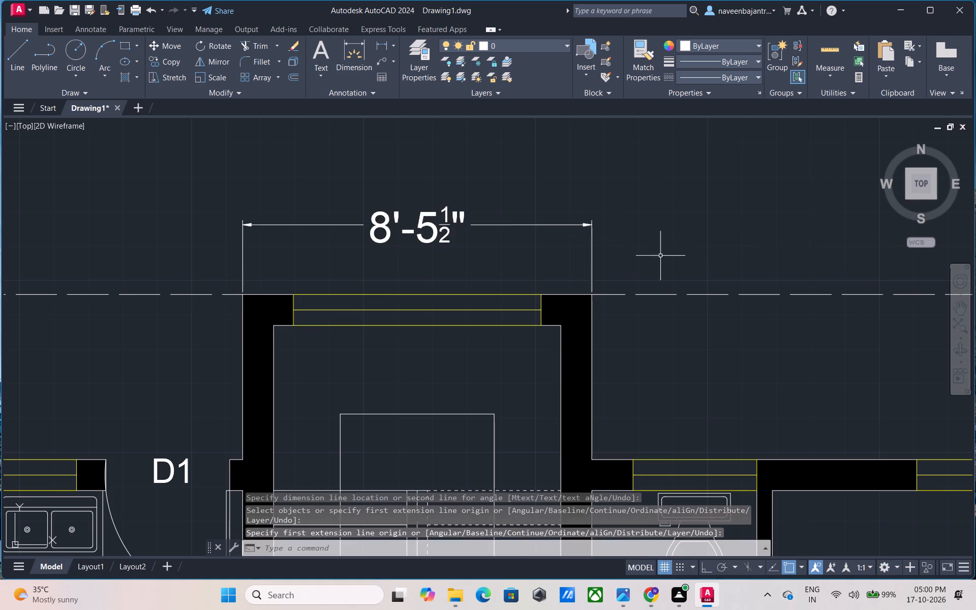
Dimension the kitchen's top wall from its outer corner to the staircase wall, in line with the staircase width dimension.
scroll(661, 256, "down", 4)
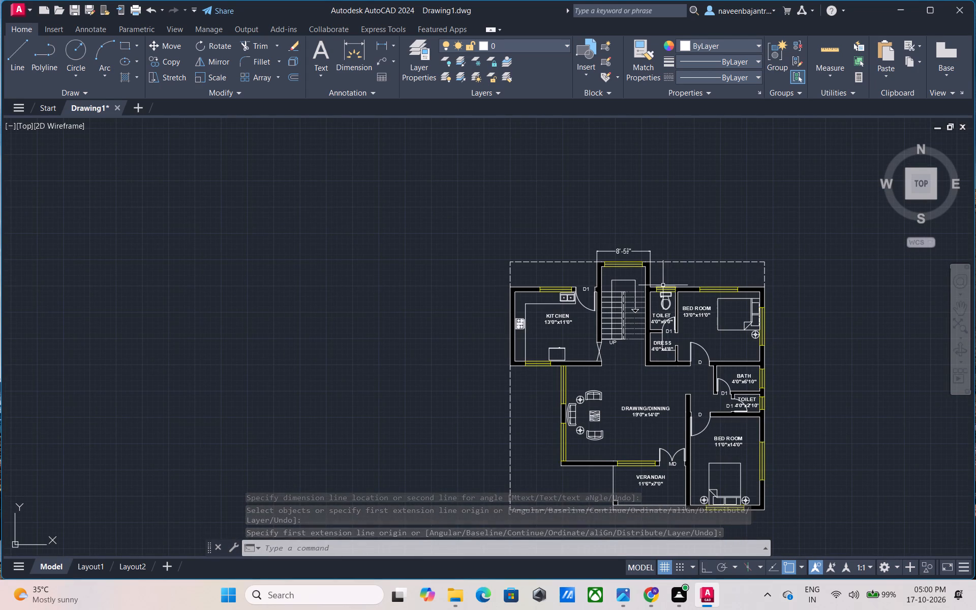
scroll(512, 318, "up", 1)
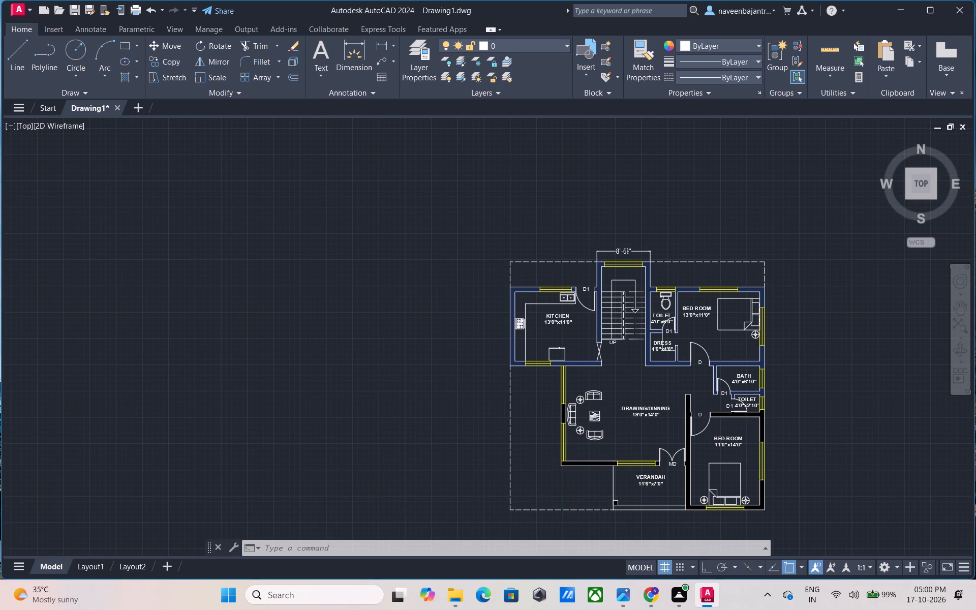
scroll(512, 318, "up", 1)
middle_click_drag(551, 270, 446, 283)
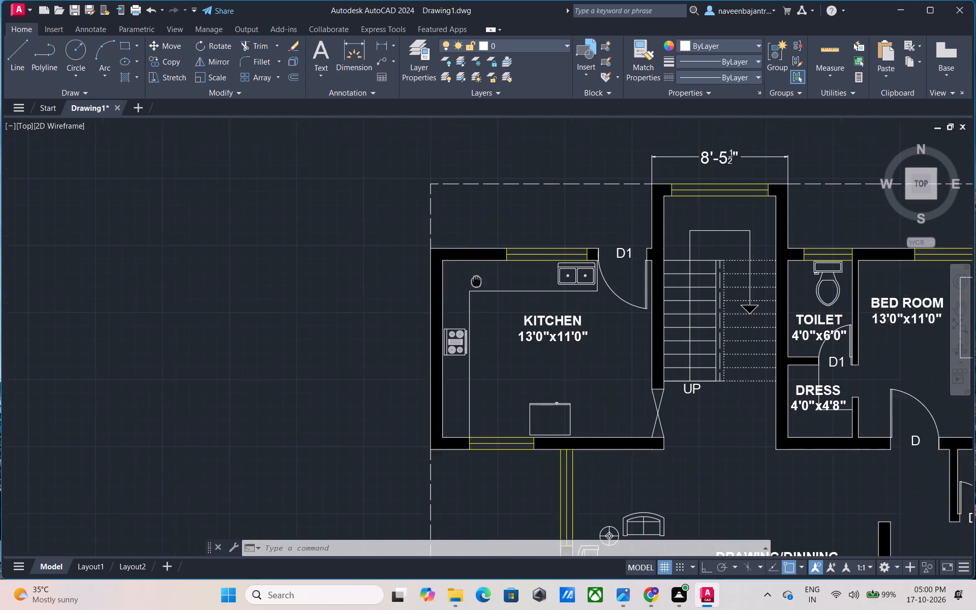
middle_click_drag(446, 283, 362, 289)
left_click(349, 50)
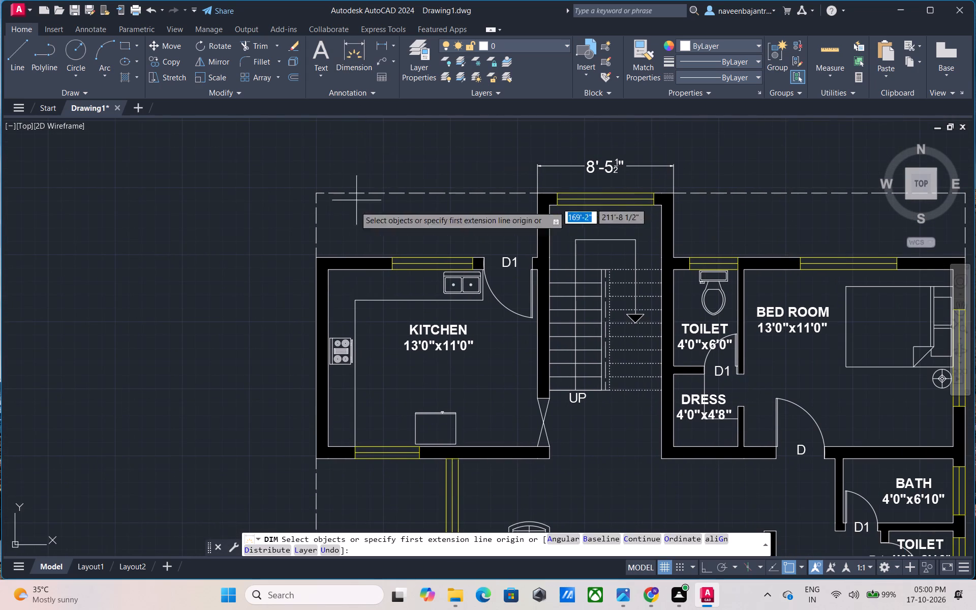
left_click(315, 257)
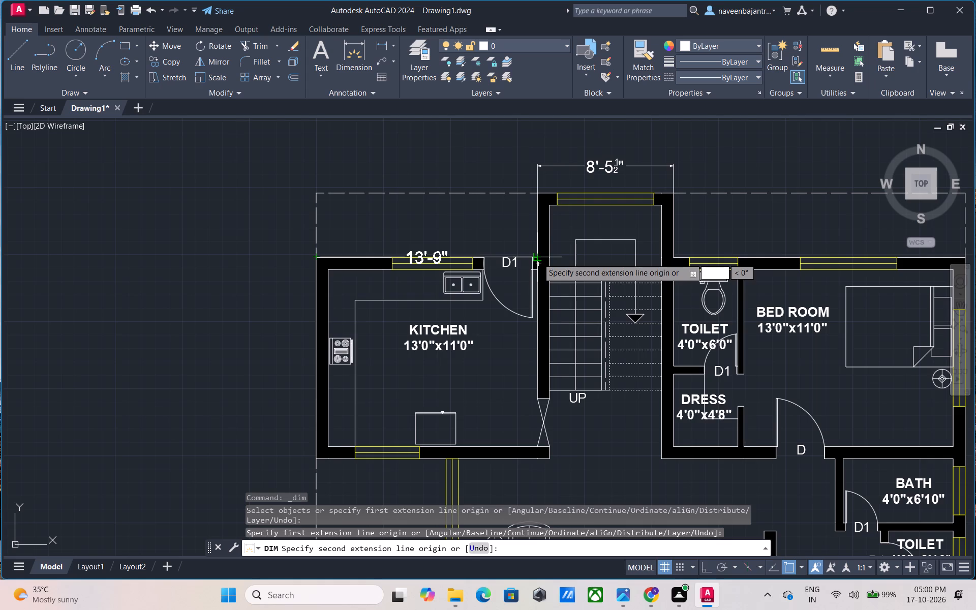
left_click(538, 258)
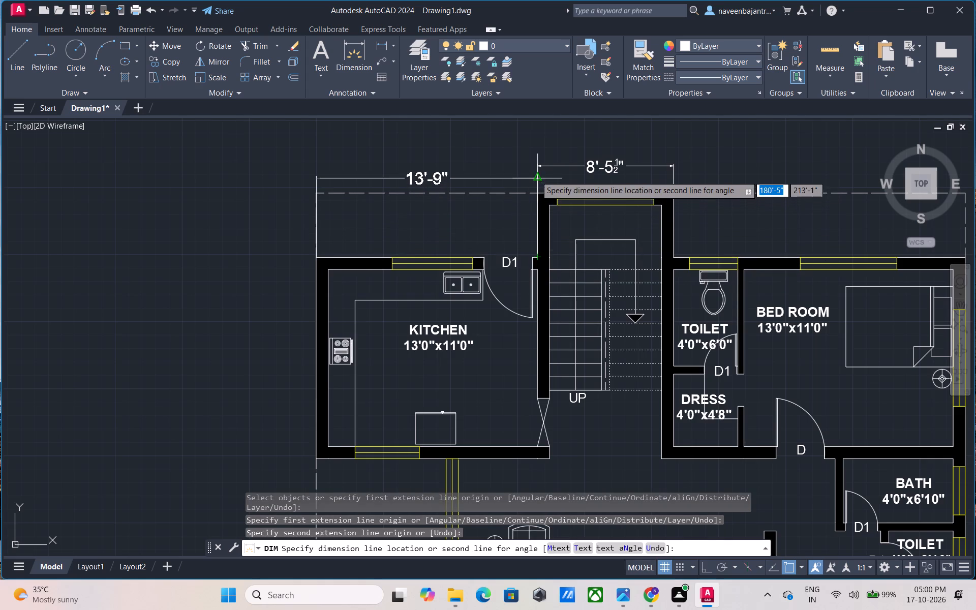
left_click(536, 167)
key("Escape")
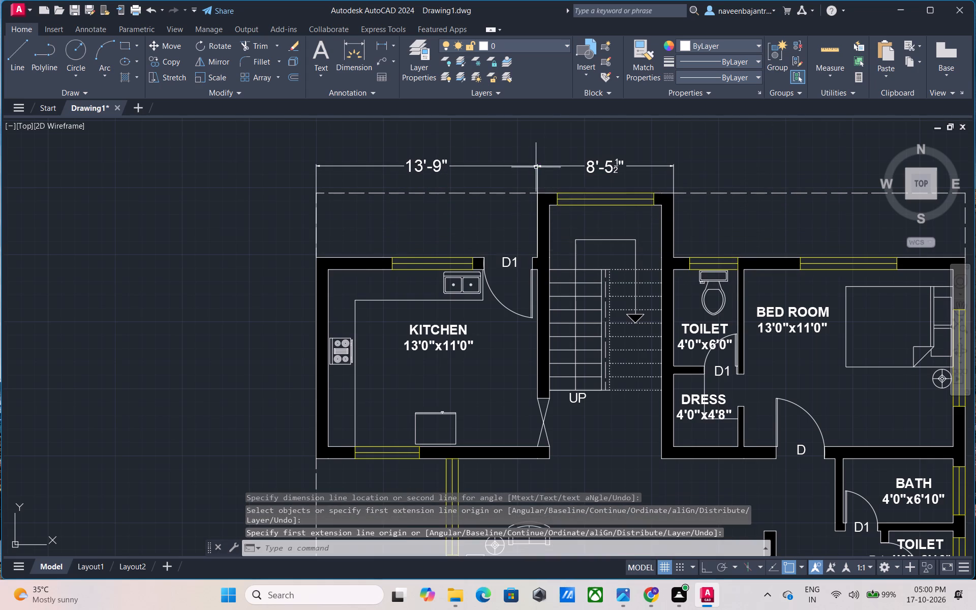
scroll(556, 230, "down", 2)
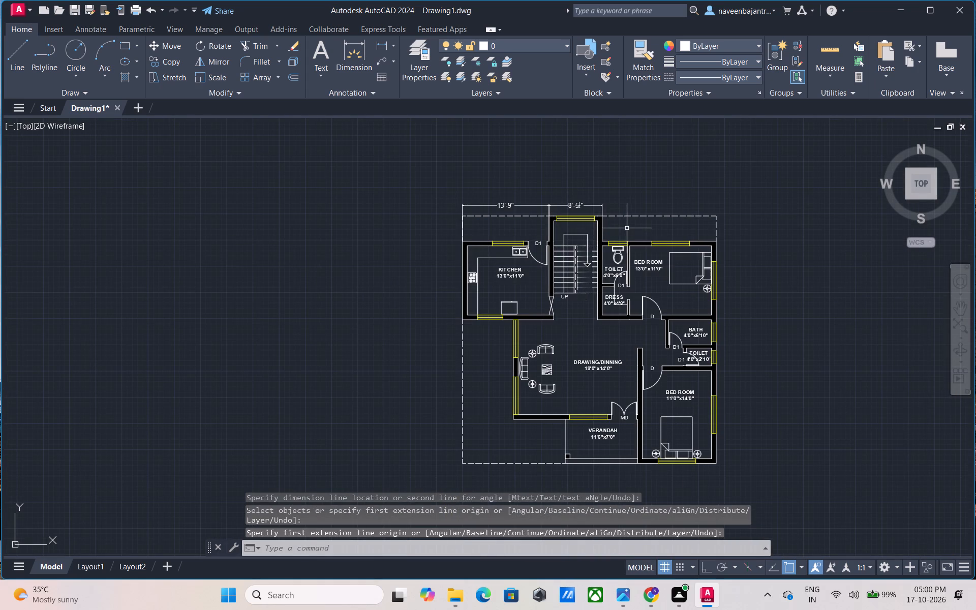
Dimension the top wall from the staircase's outer corner to the 13'0"x11'0" bedroom's far outer corner, in line with the existing width dimensions.
middle_click_drag(627, 228, 543, 287)
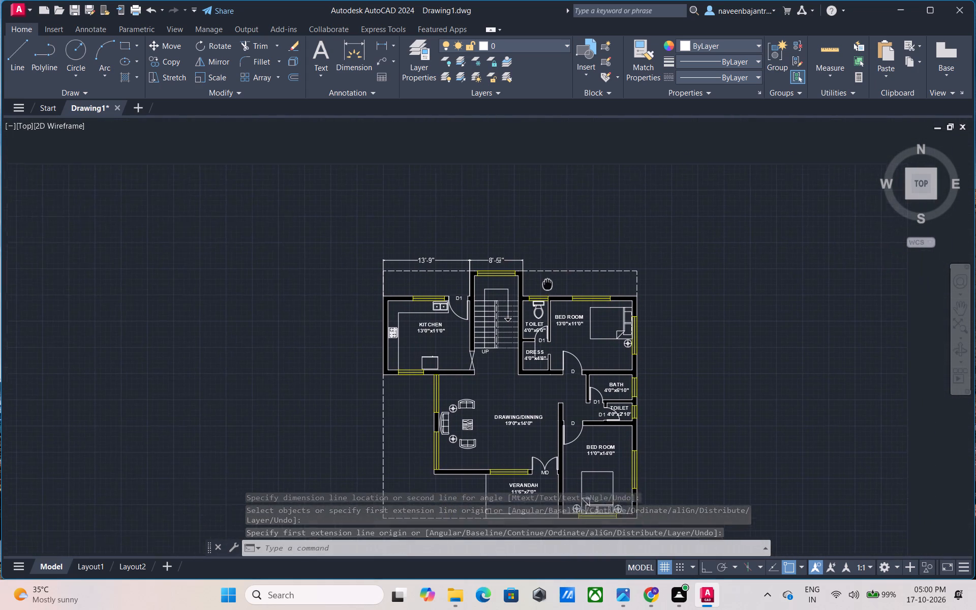
middle_click_drag(543, 287, 535, 292)
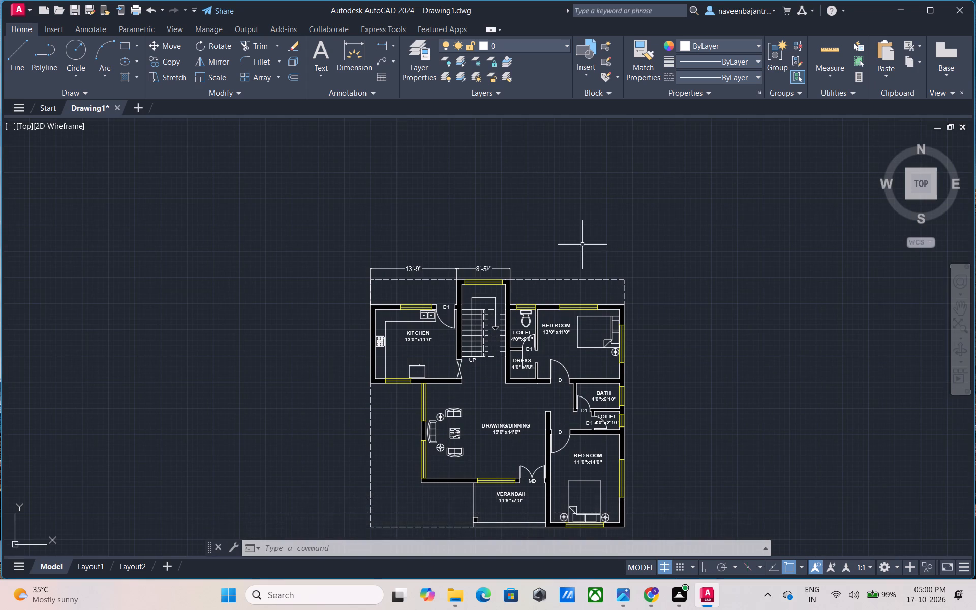
middle_click_drag(583, 245, 550, 267)
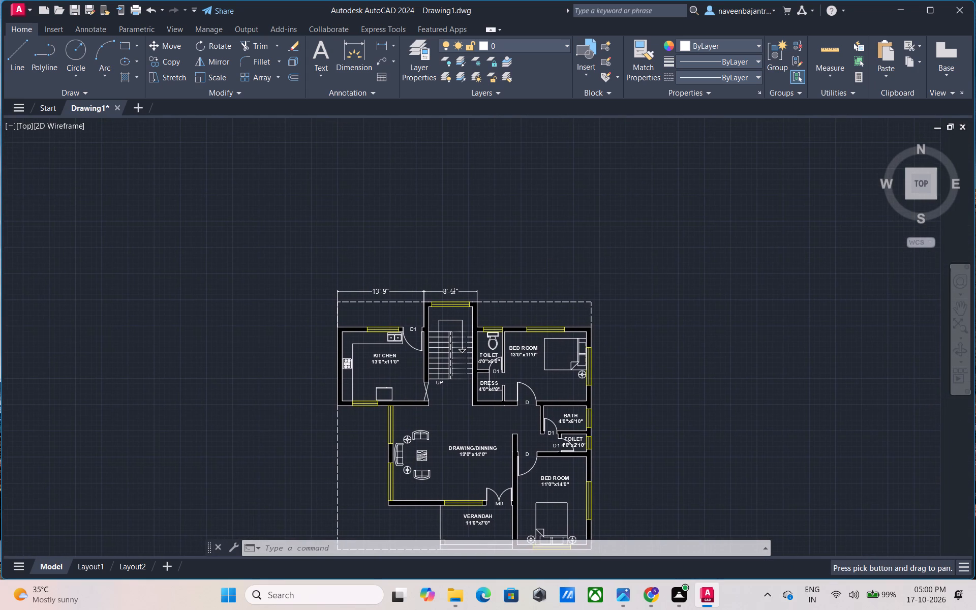
left_click(361, 58)
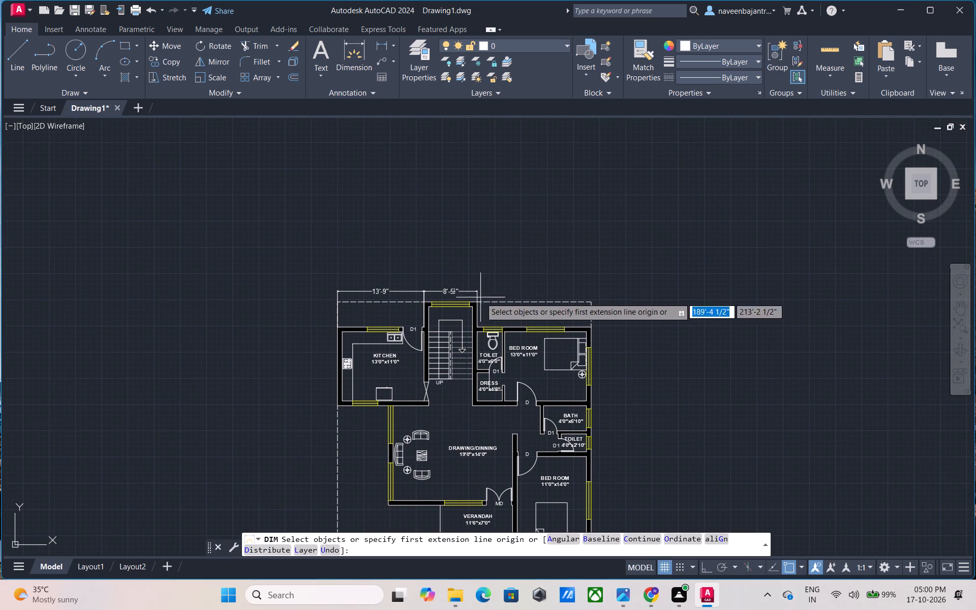
scroll(480, 323, "up", 1)
left_click(474, 331)
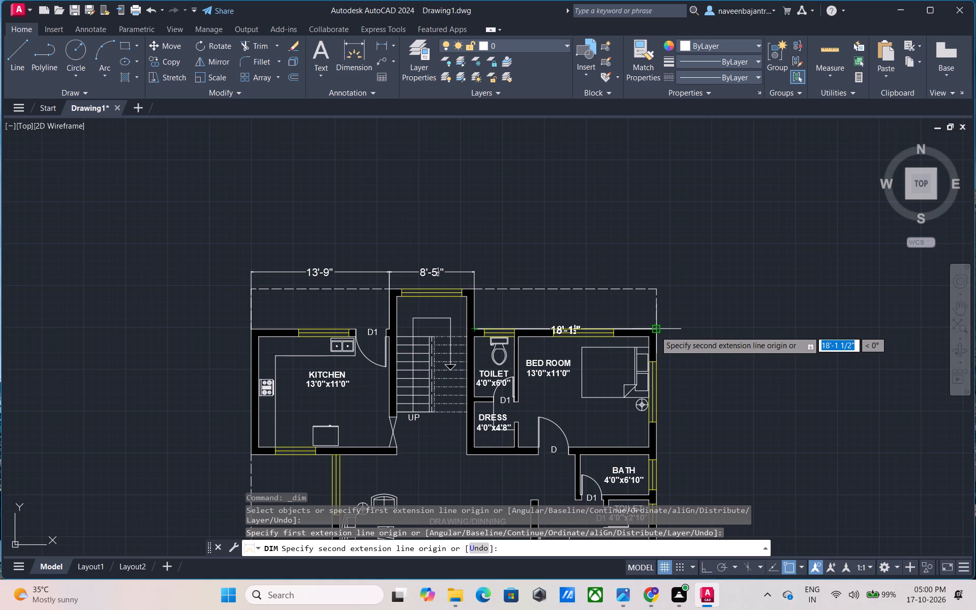
left_click(655, 331)
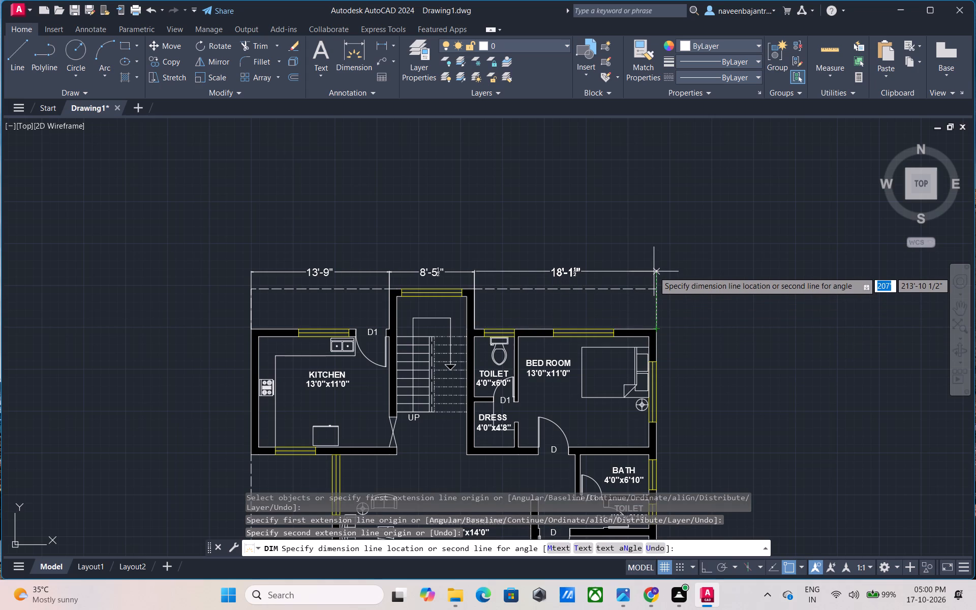
left_click(654, 271)
key("Escape")
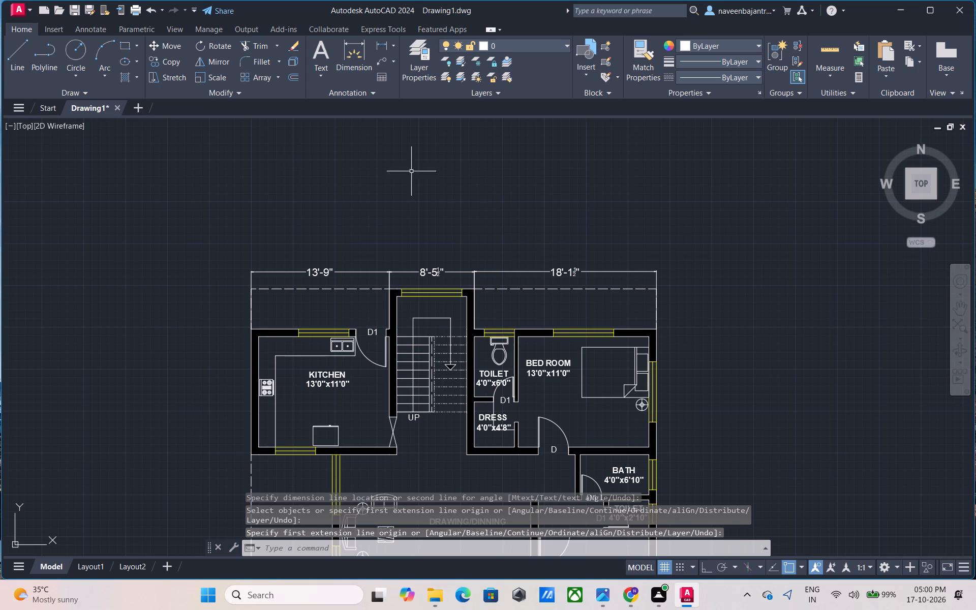
Dimension the building's overall width between the kitchen's and bedroom's outer top corners, placing the dimension line above the existing row.
left_click(361, 64)
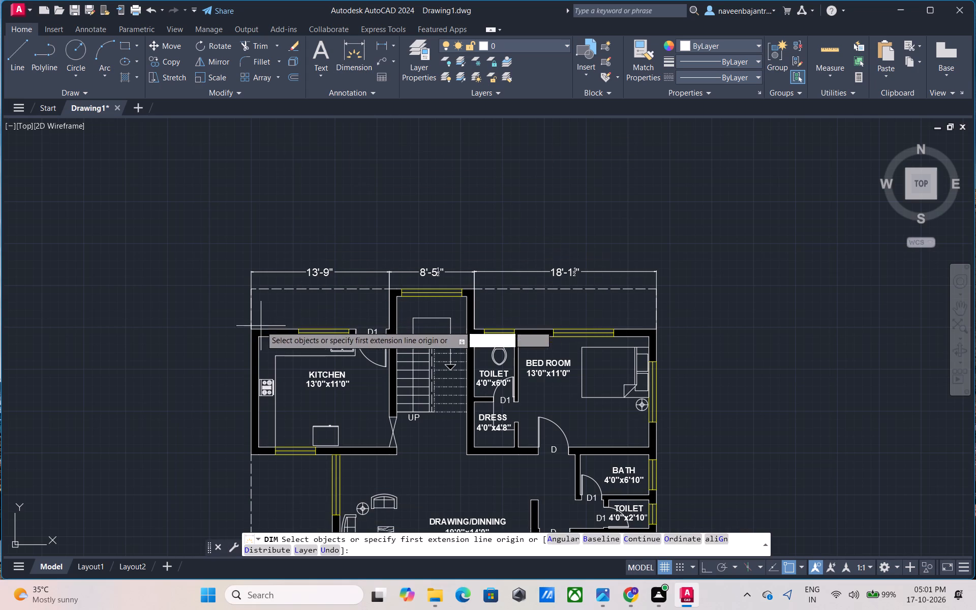
left_click(251, 329)
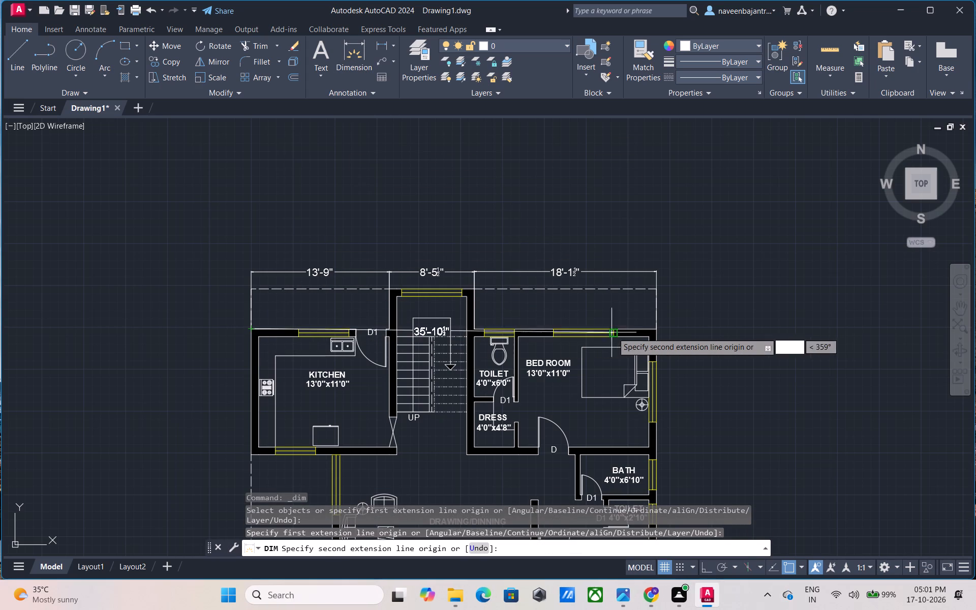
left_click(657, 330)
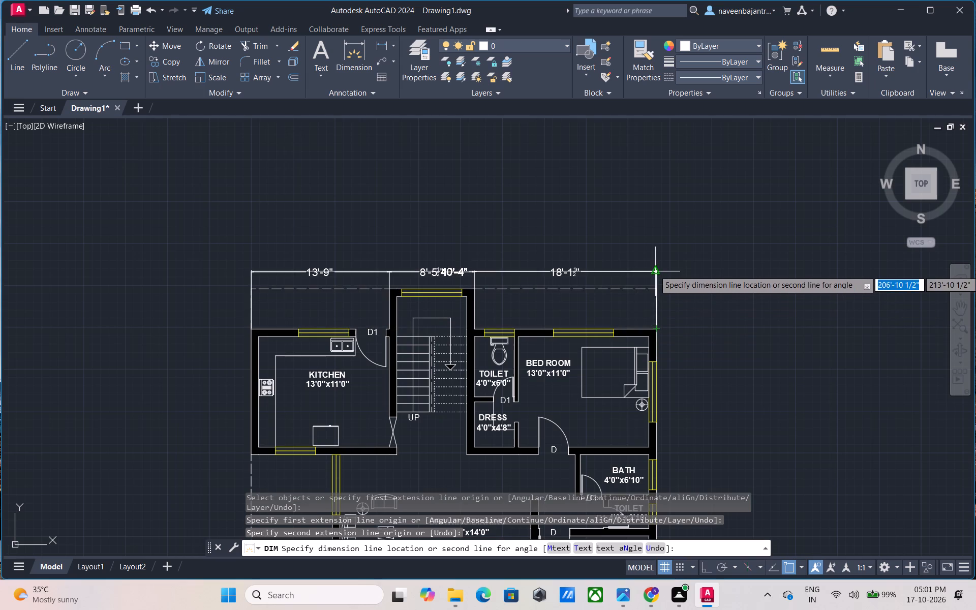
left_click(649, 252)
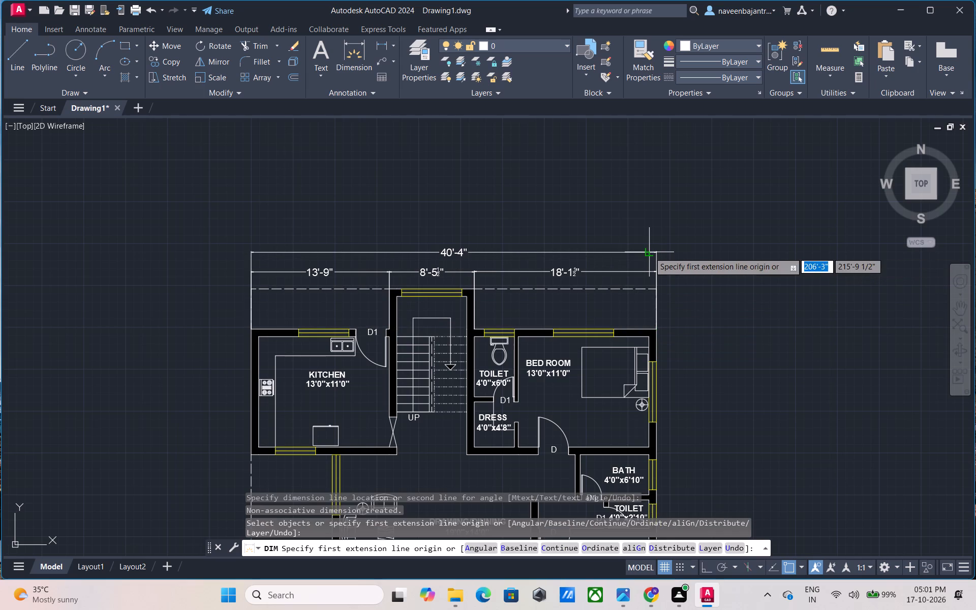
key("Escape")
Dimension the full height of the kitchen's outer side wall, placing the dimension line just outside the plan.
scroll(731, 330, "down", 2)
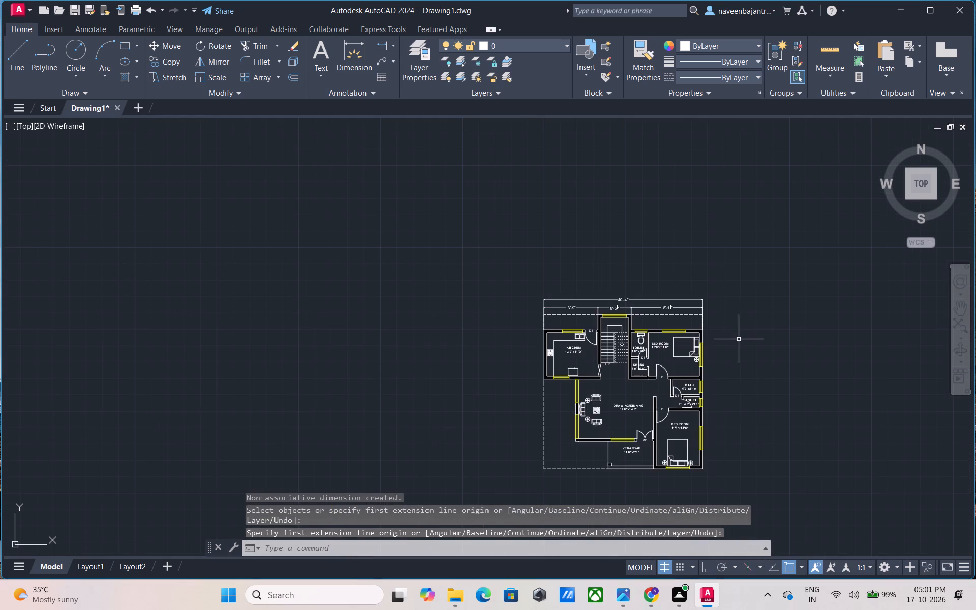
middle_click_drag(739, 339, 697, 336)
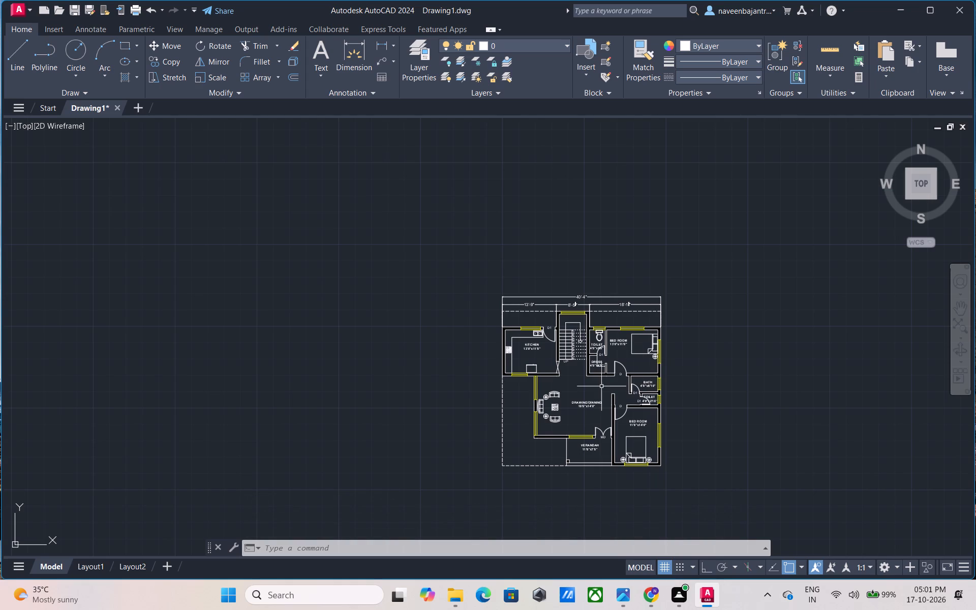
scroll(566, 389, "up", 2)
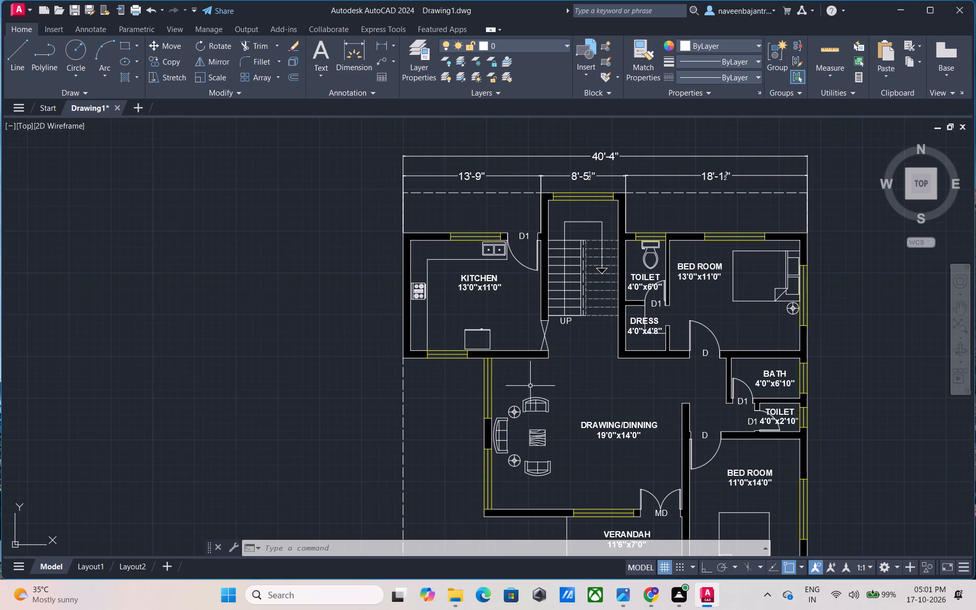
scroll(444, 319, "up", 2)
scroll(444, 319, "down", 1)
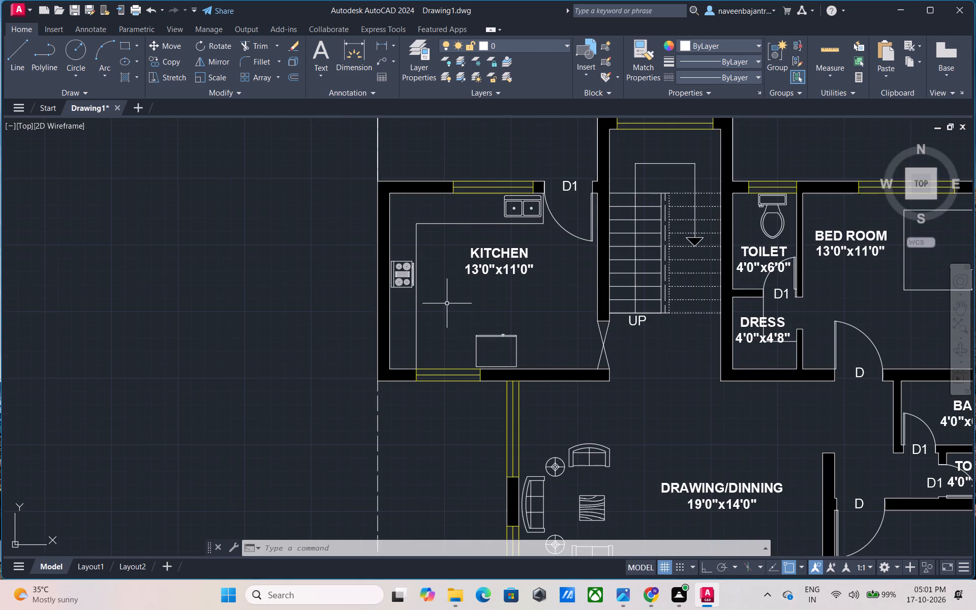
middle_click_drag(447, 301, 475, 331)
left_click(361, 62)
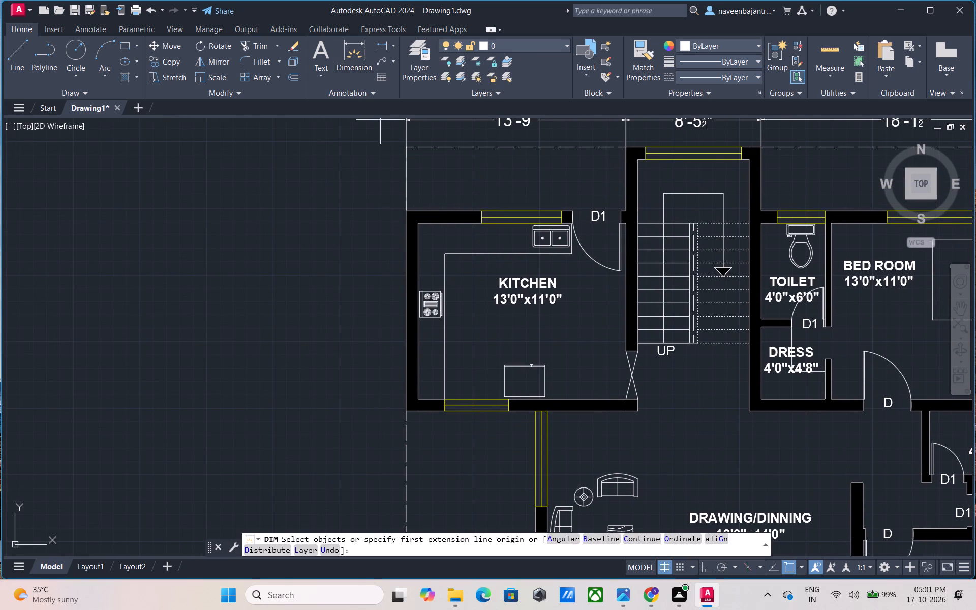
left_click(407, 213)
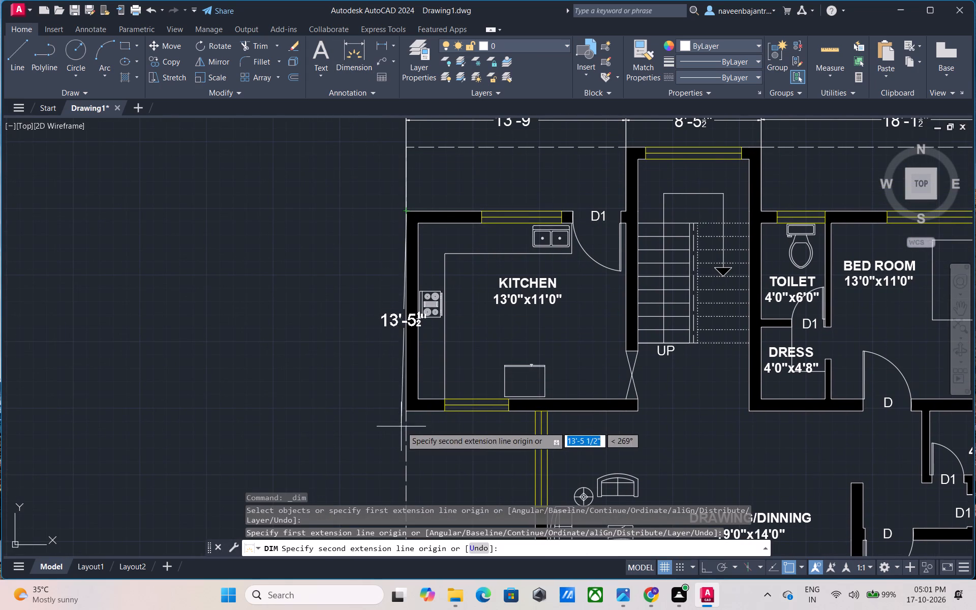
scroll(406, 412, "up", 3)
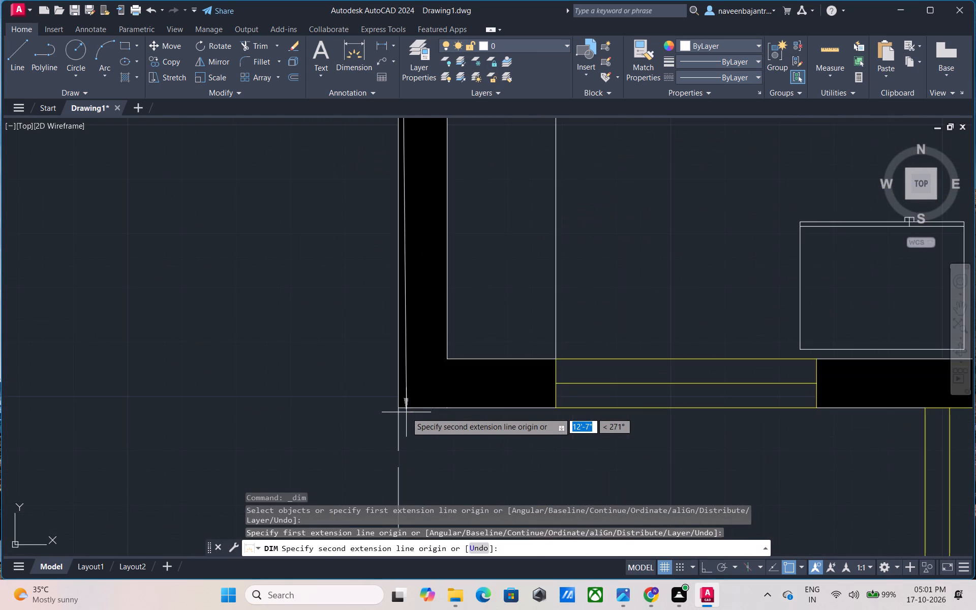
left_click(397, 406)
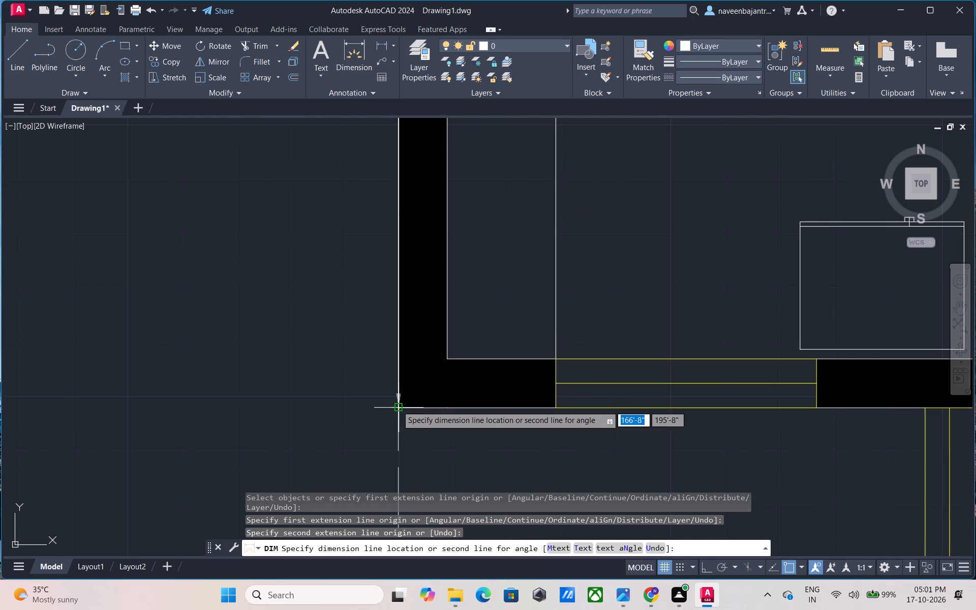
scroll(397, 406, "down", 4)
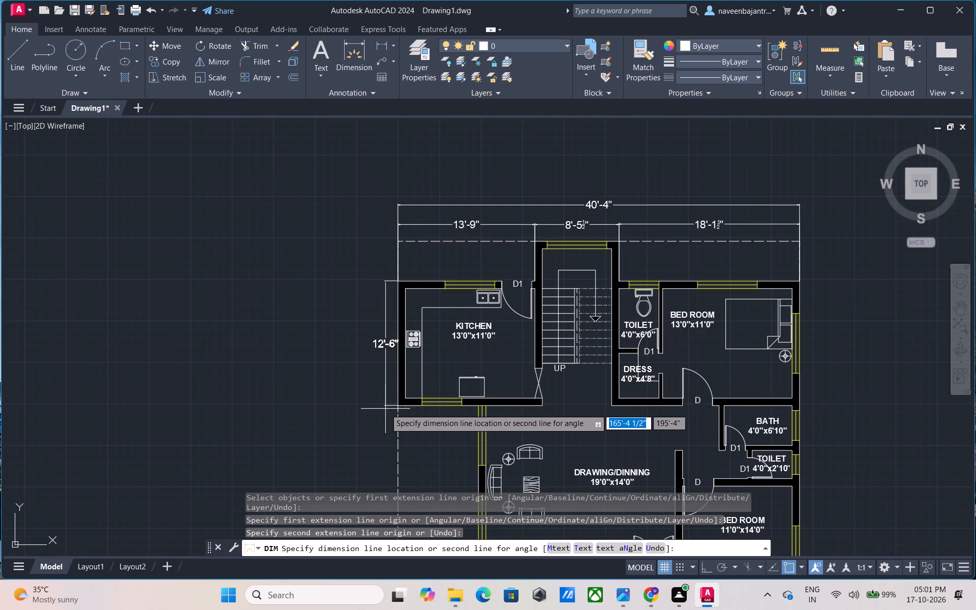
left_click(382, 410)
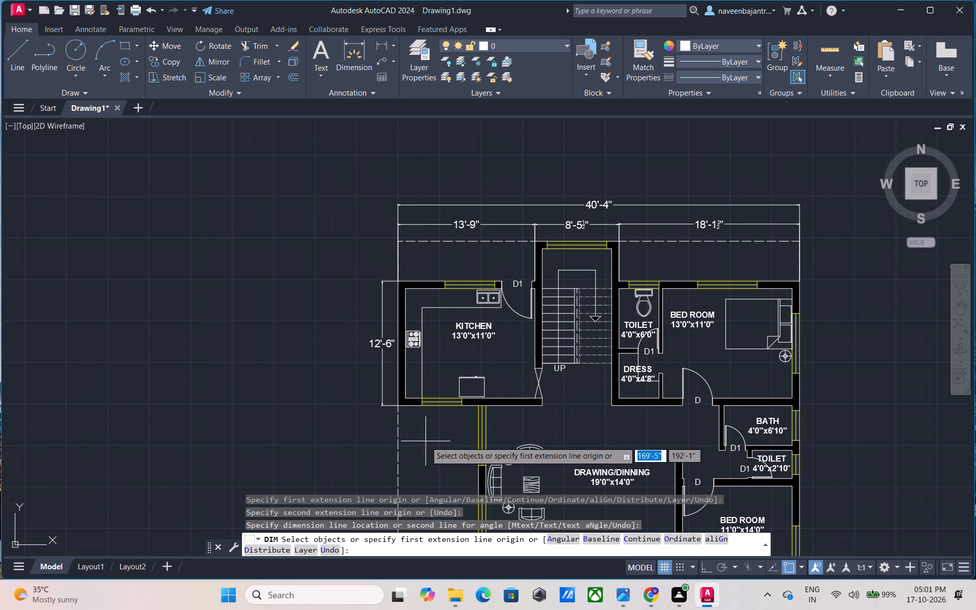
key("Escape")
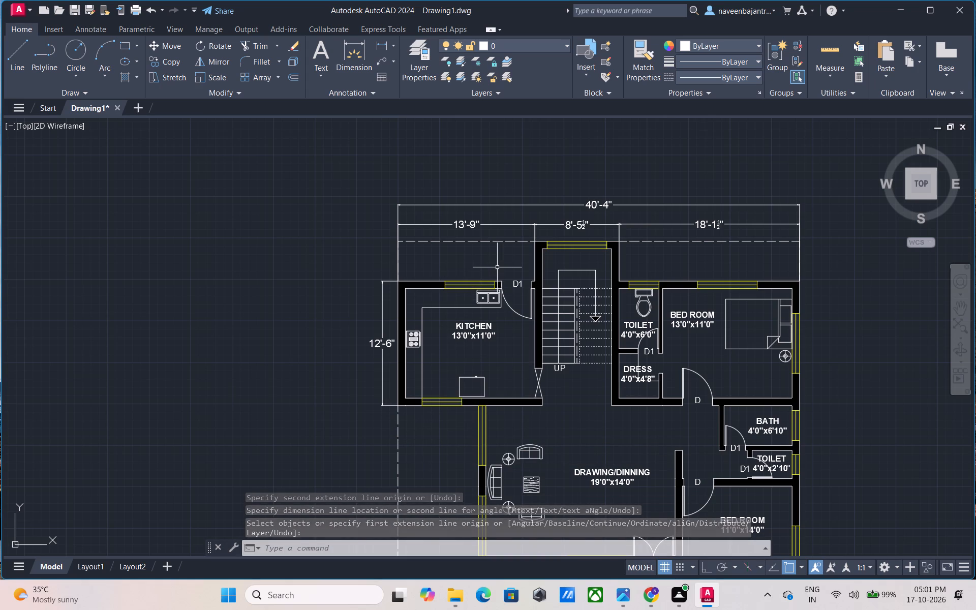
Draw a line along the staircase's kitchen-side outer wall, from its top corner down to the kitchen's top wall line.
type("L")
key("space")
scroll(497, 267, "up", 2)
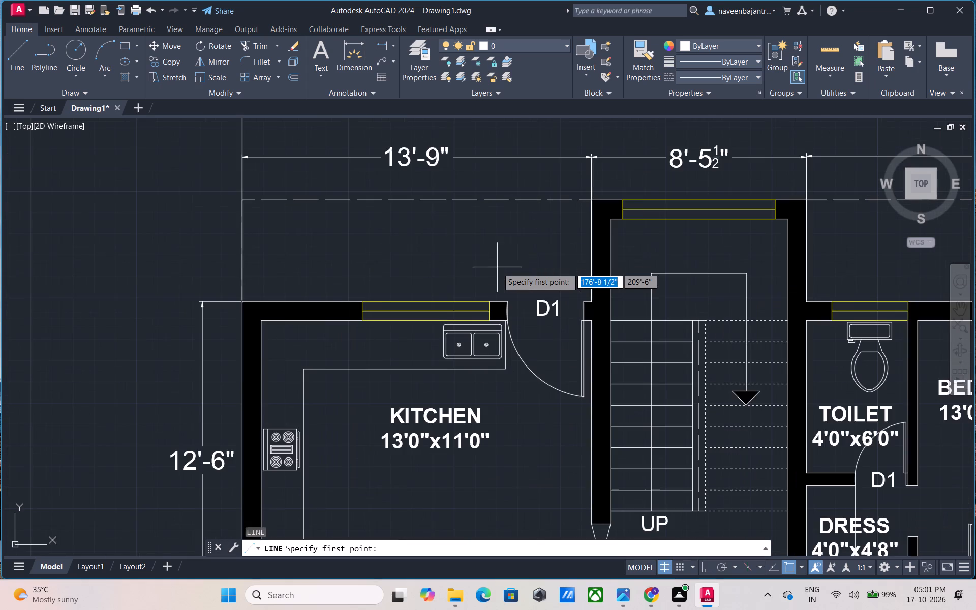
left_click(593, 200)
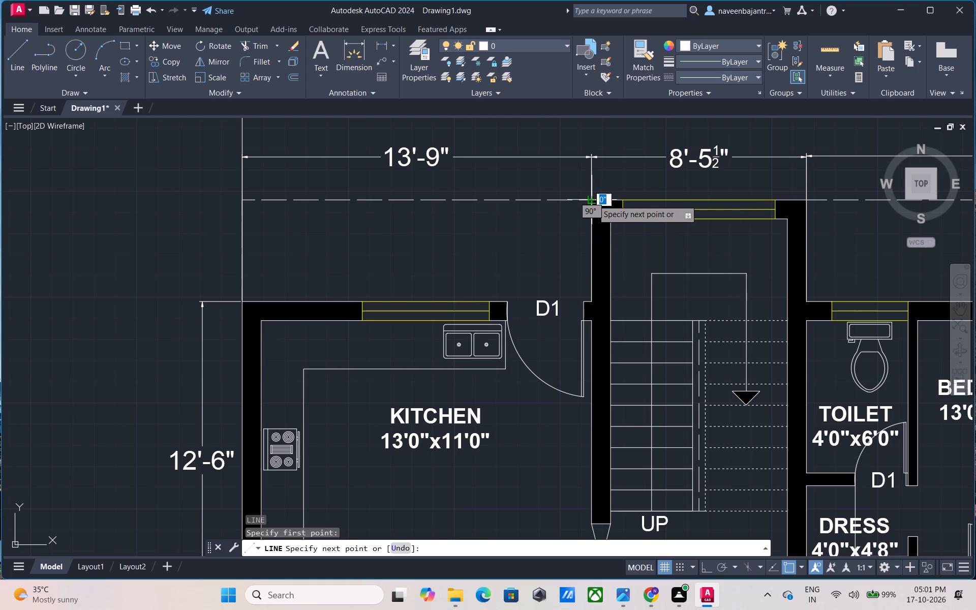
left_click(590, 299)
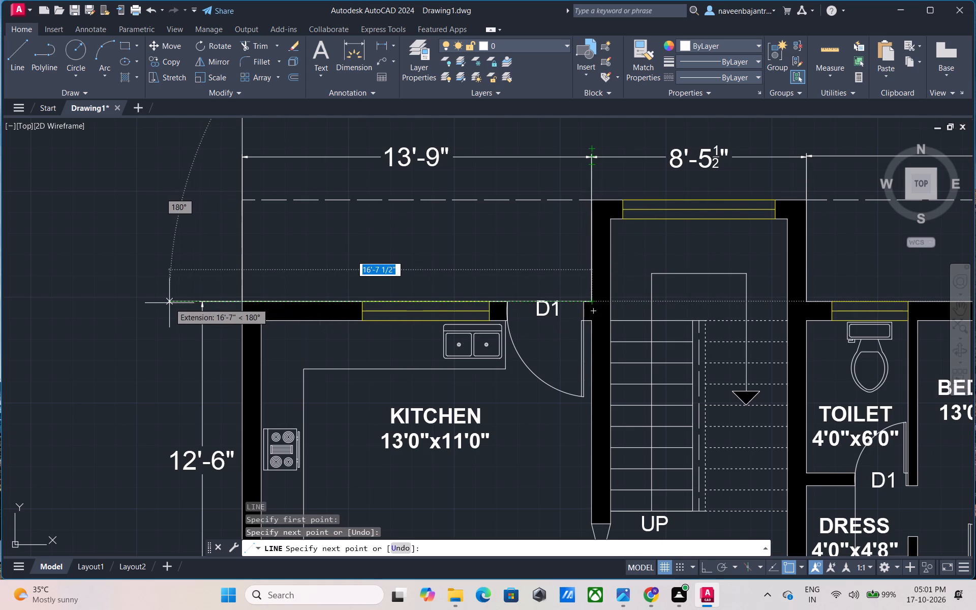
scroll(171, 302, "down", 2)
key("Escape")
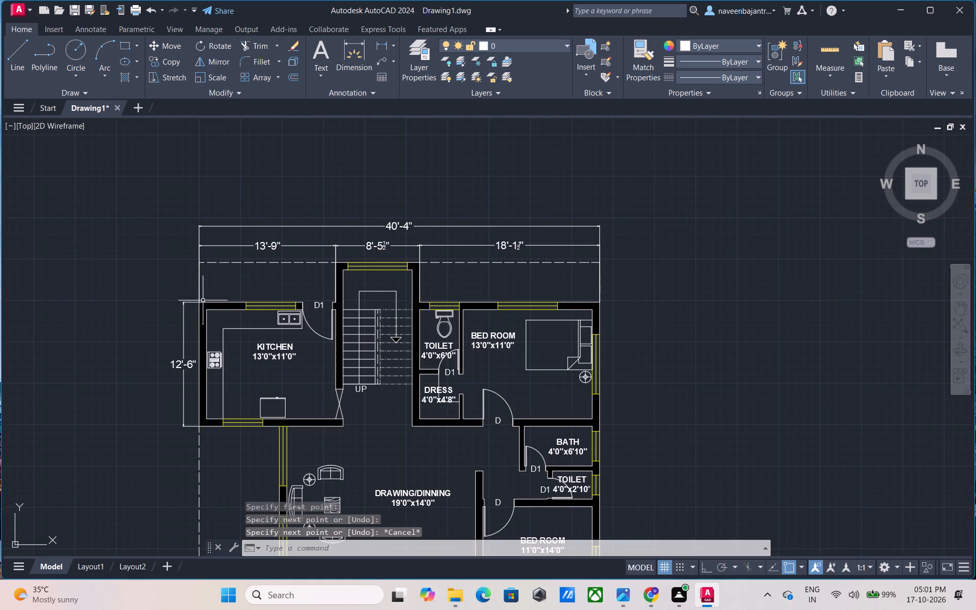
Dimension the staircase's projection beyond the kitchen's top wall, aligning the dimension line with the kitchen side wall dimension.
left_click(354, 65)
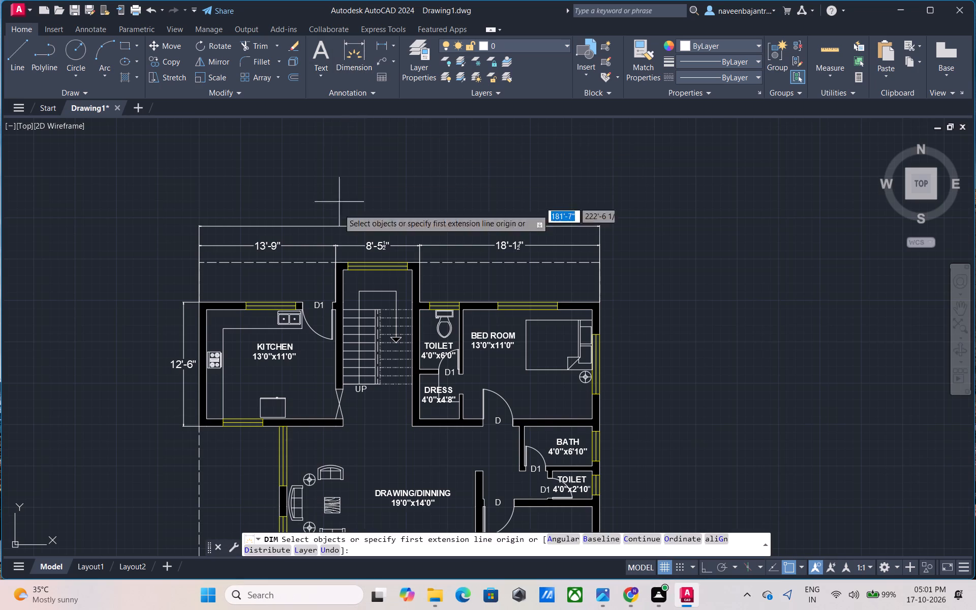
scroll(334, 266, "up", 2)
left_click(334, 257)
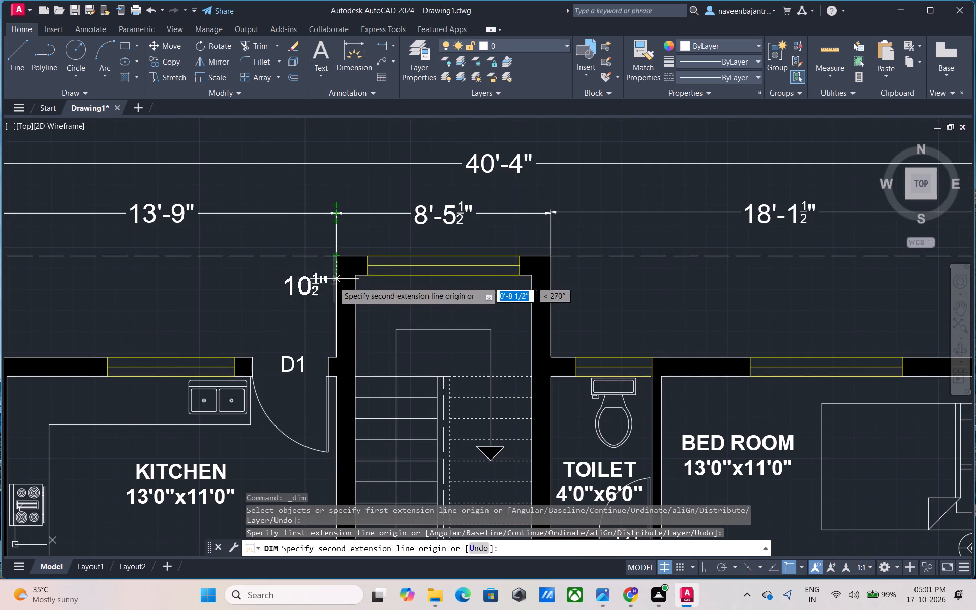
left_click(334, 356)
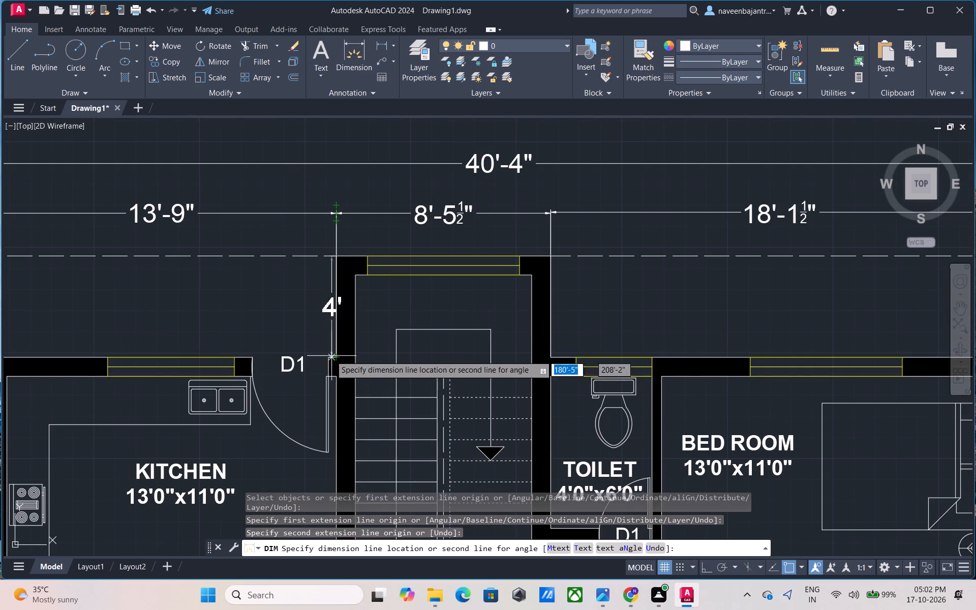
scroll(240, 354, "down", 2)
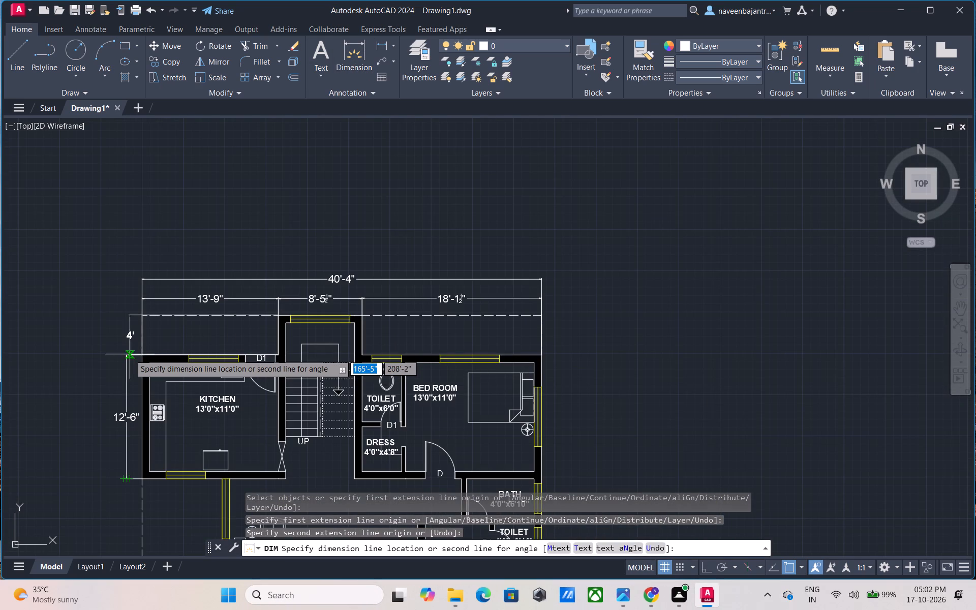
left_click(129, 354)
key("Escape")
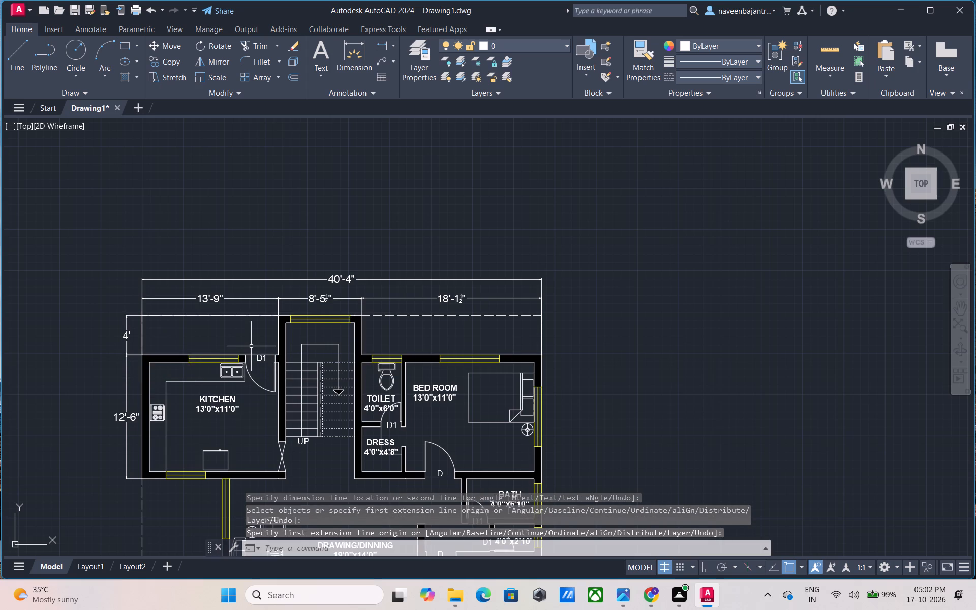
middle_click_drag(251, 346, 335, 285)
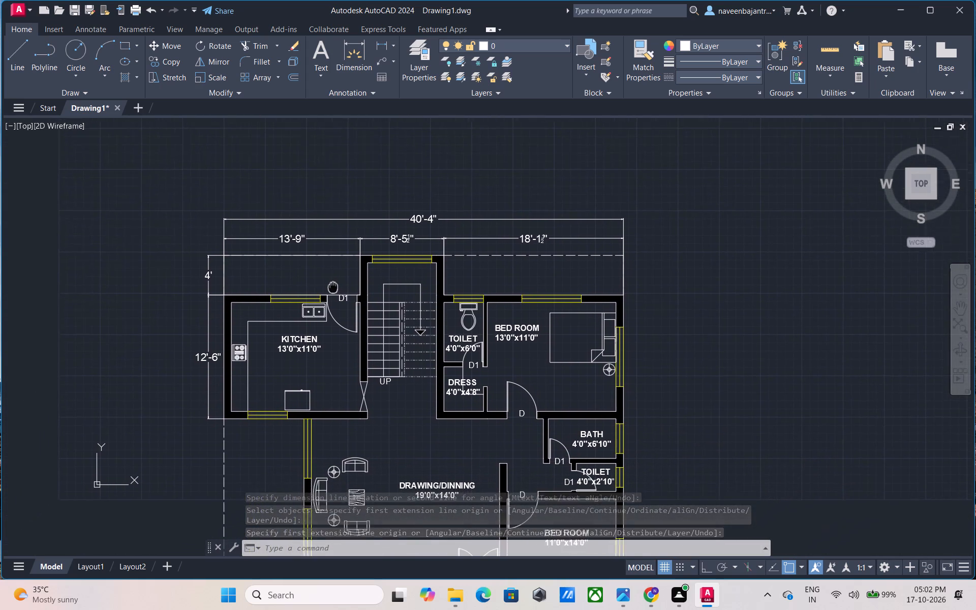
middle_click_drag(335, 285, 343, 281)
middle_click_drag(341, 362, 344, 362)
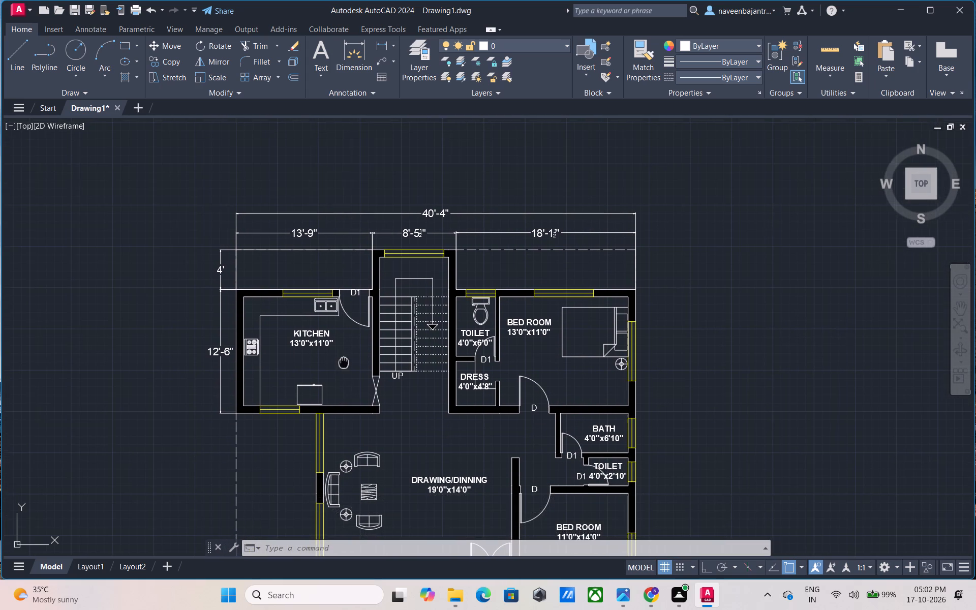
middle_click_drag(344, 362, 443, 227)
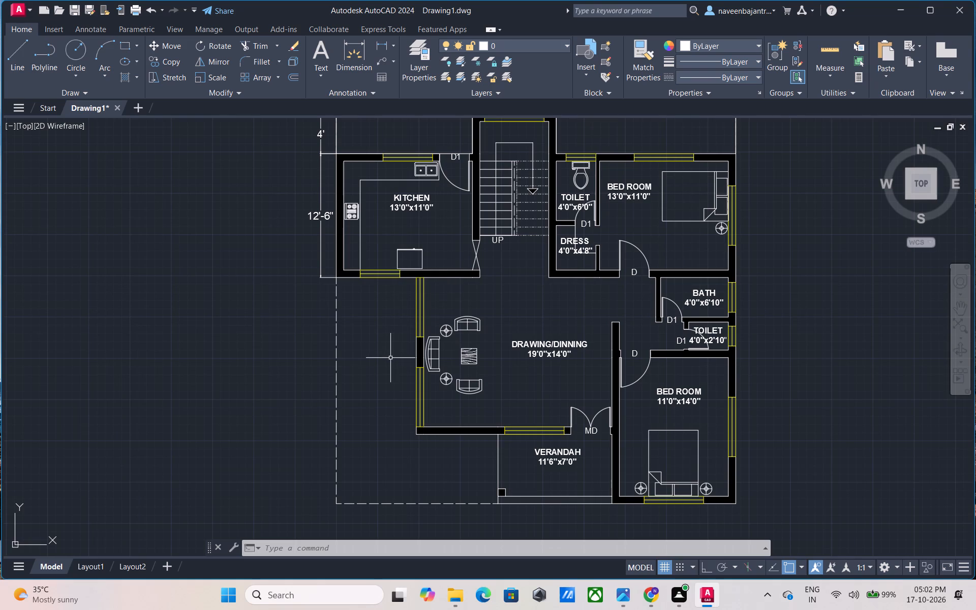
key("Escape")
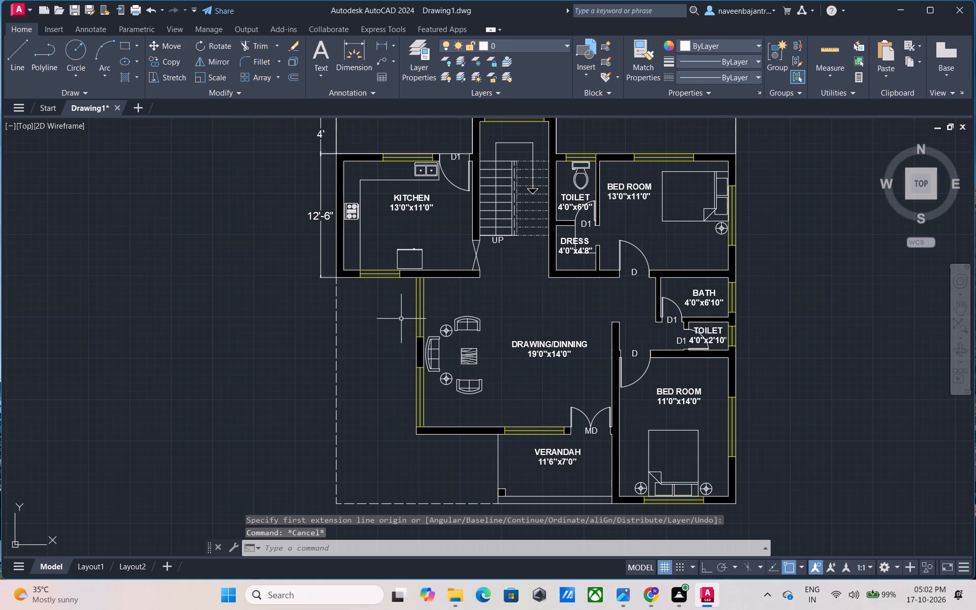
Dimension the drawing/dining room's outer side wall from the kitchen's bottom wall to the lower outer corner, aligned with the kitchen wall dimension.
left_click(364, 71)
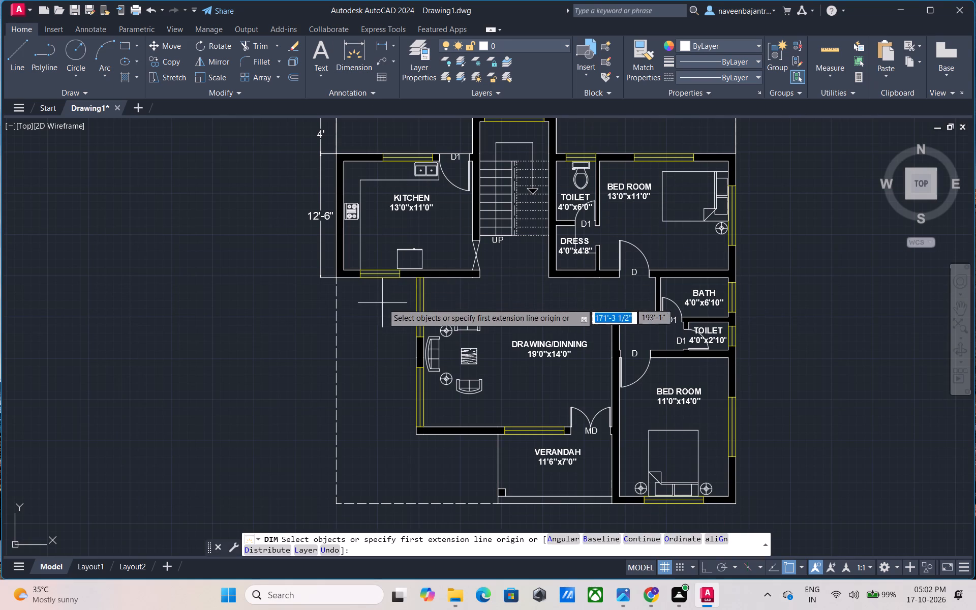
scroll(418, 277, "up", 3)
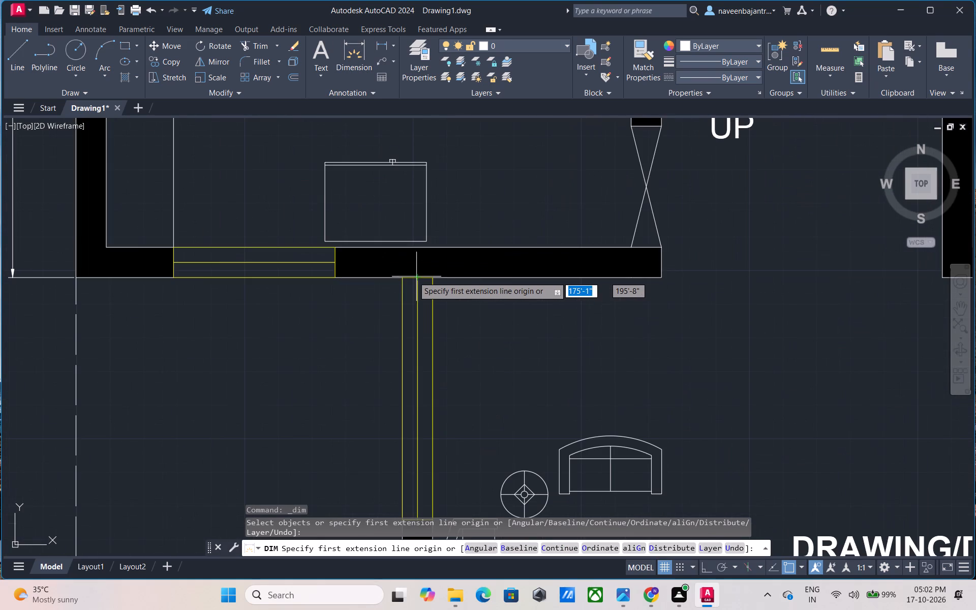
left_click(402, 277)
scroll(402, 277, "down", 4)
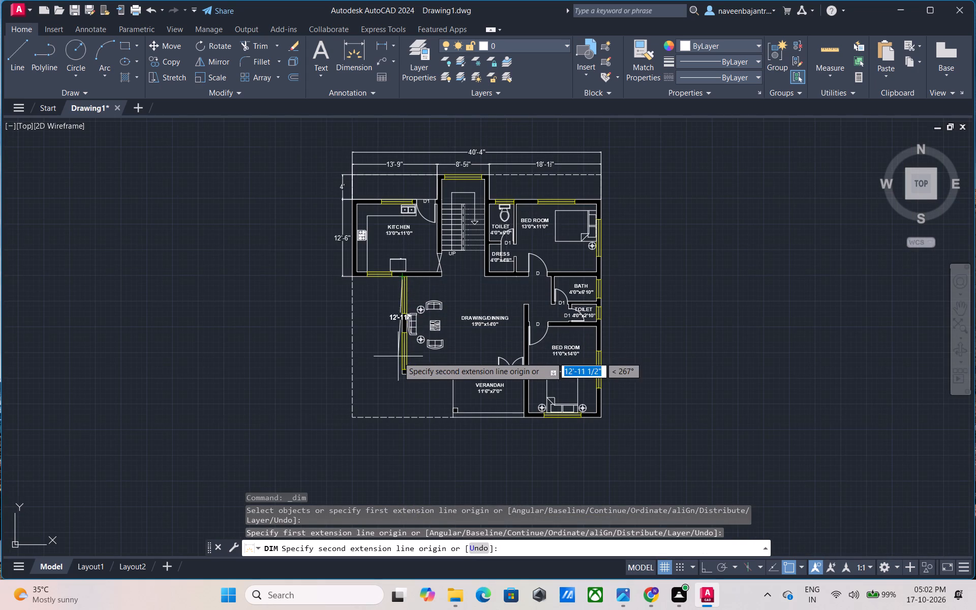
scroll(403, 372, "up", 4)
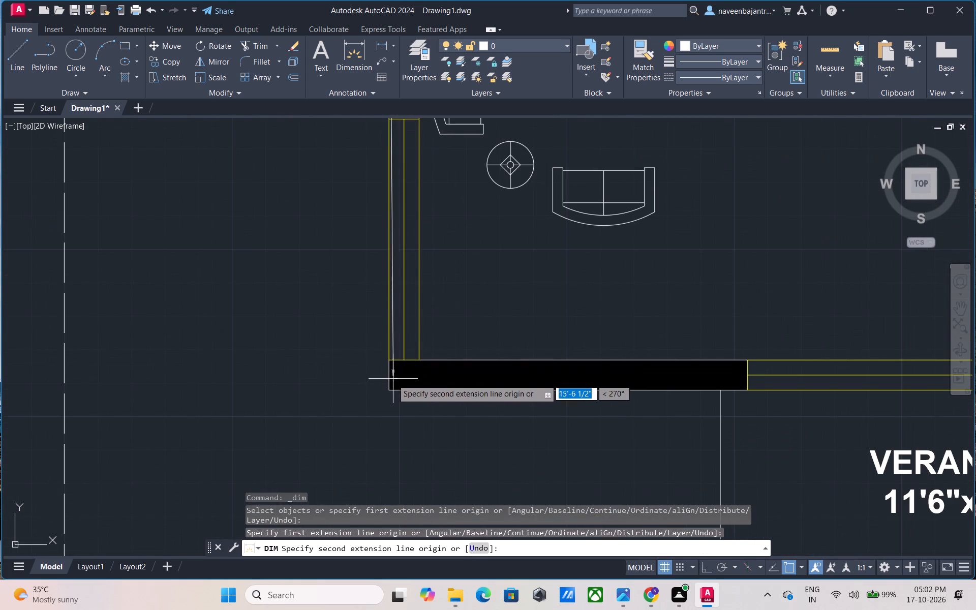
left_click(389, 389)
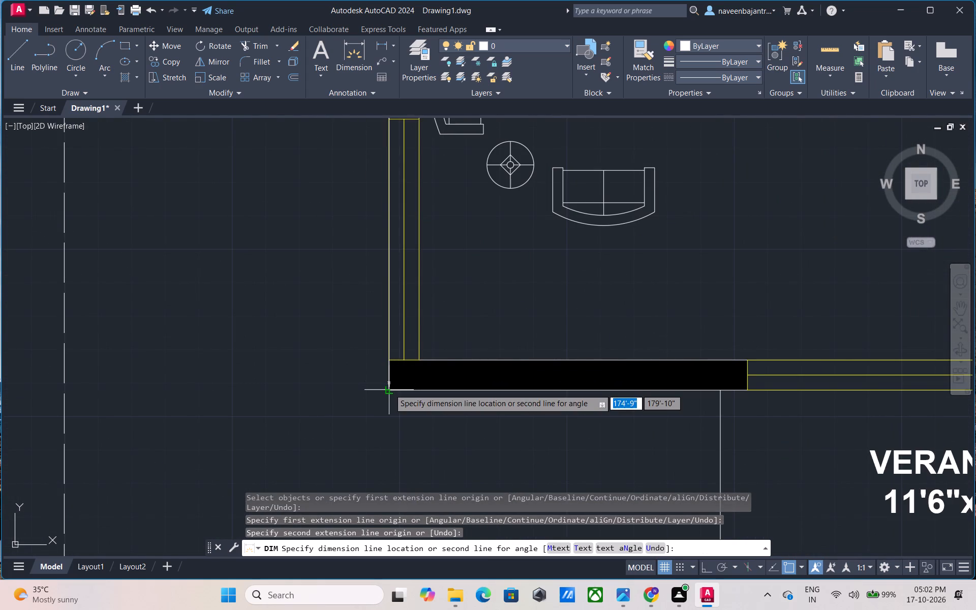
scroll(389, 389, "down", 3)
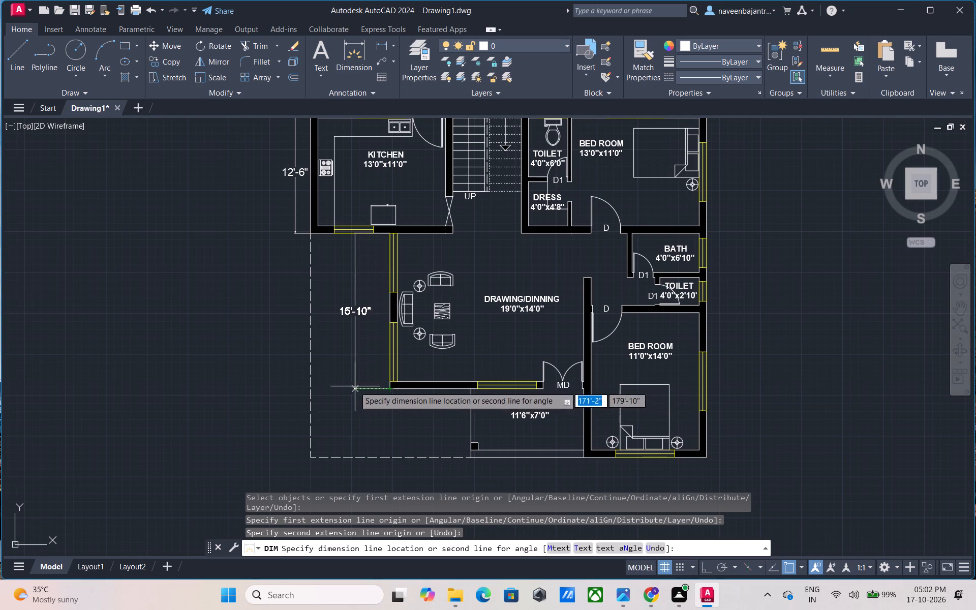
left_click(295, 380)
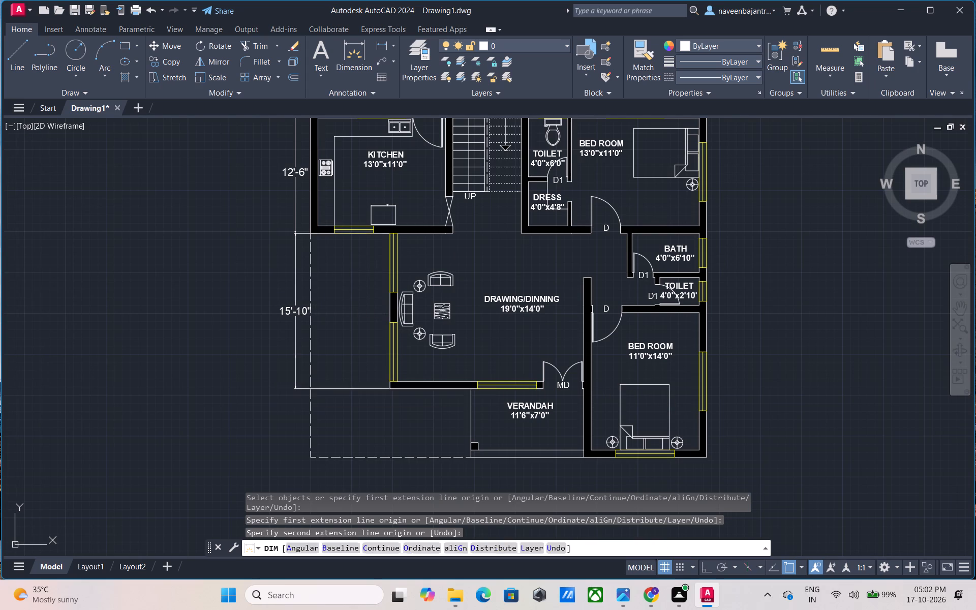
key("Escape")
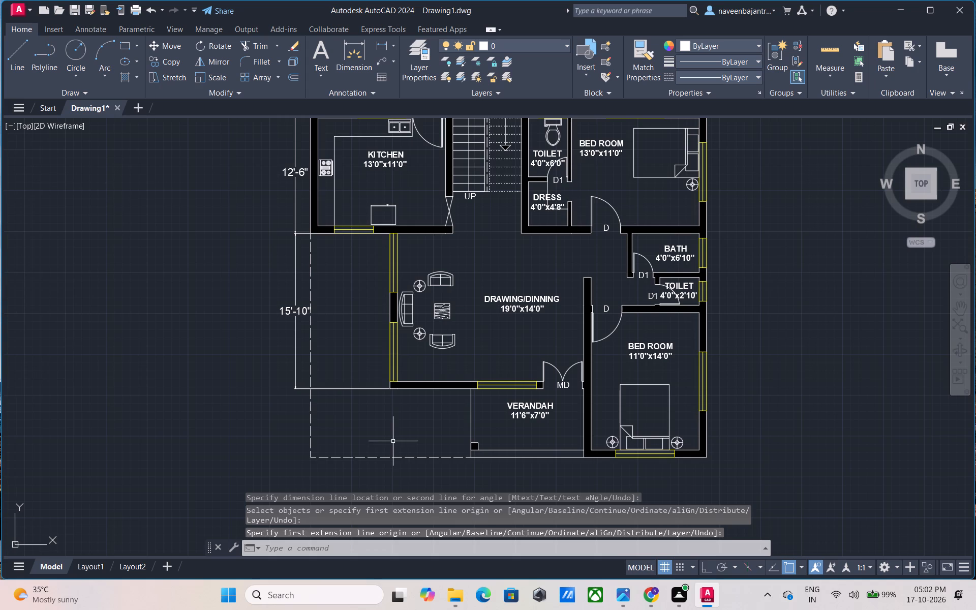
Dimension the verandah's depth along its open side, from the drawing room wall to its front edge, aligned with the existing vertical dimensions.
scroll(393, 441, "down", 1)
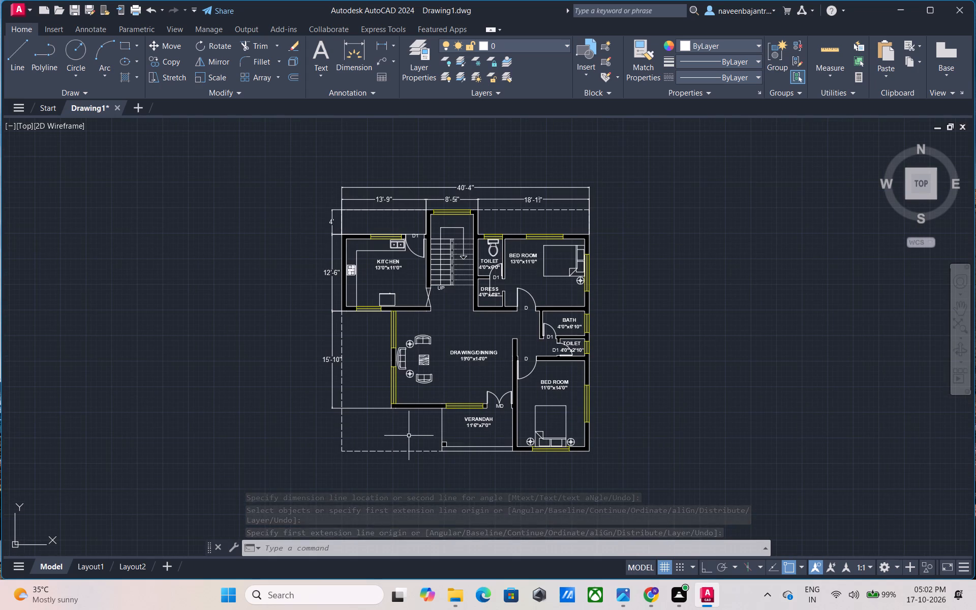
middle_click_drag(409, 436, 397, 416)
scroll(397, 416, "up", 3)
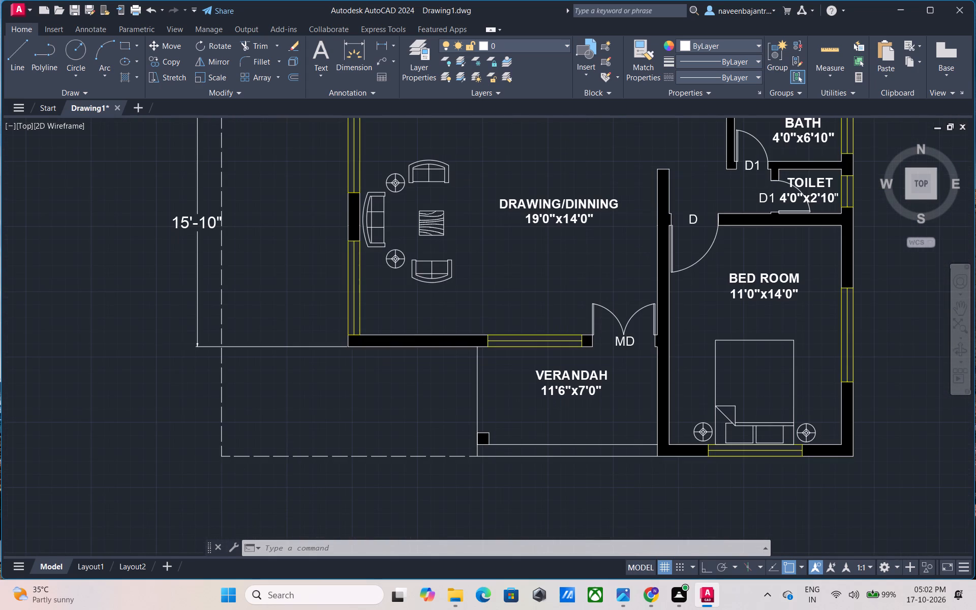
key("Escape")
left_click(357, 65)
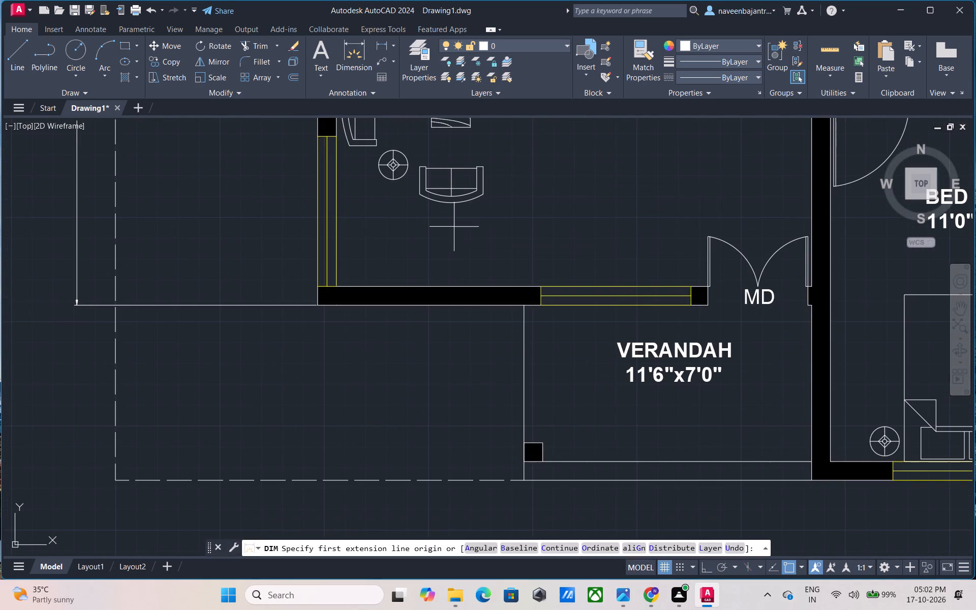
left_click(524, 307)
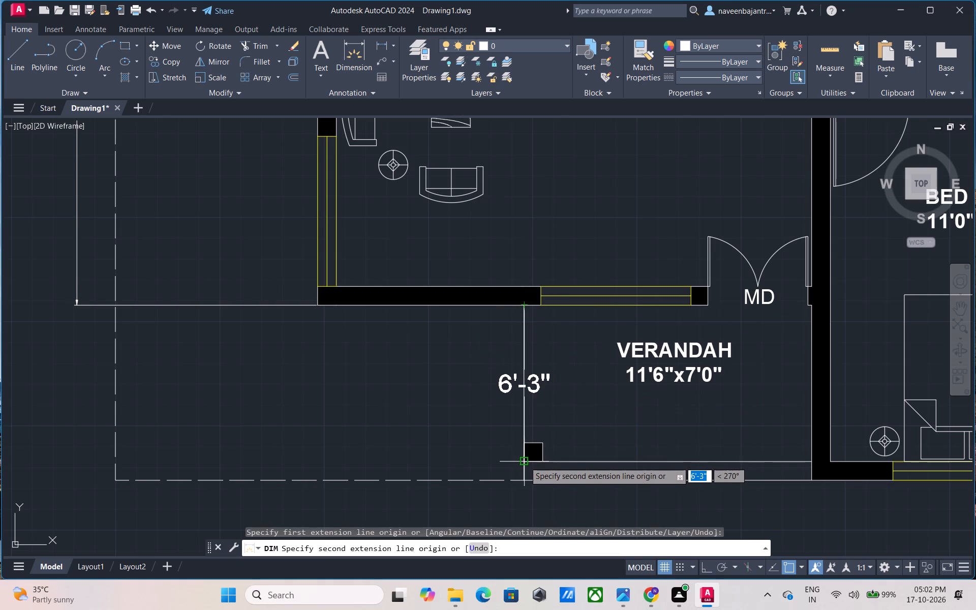
left_click(525, 480)
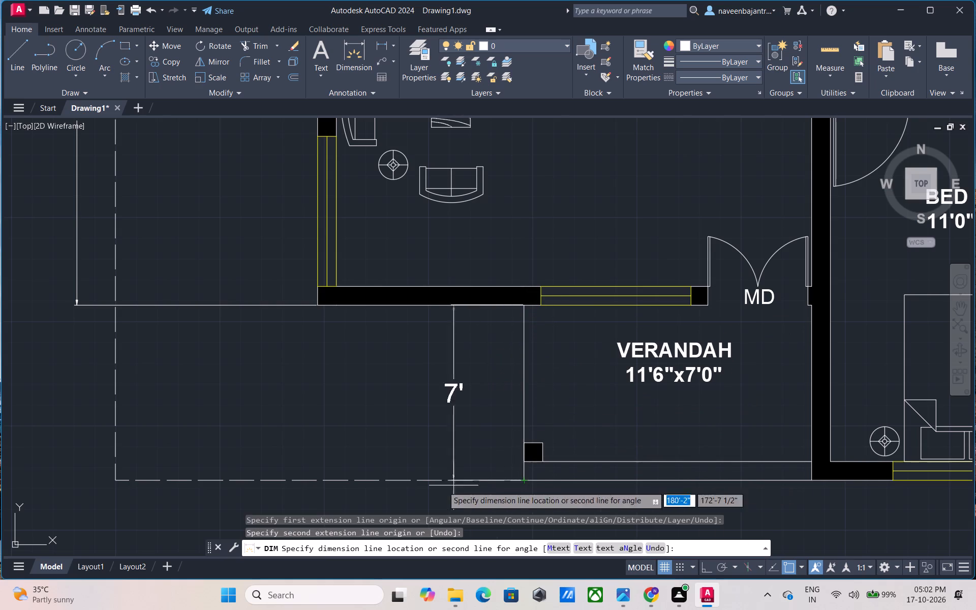
scroll(370, 487, "down", 2)
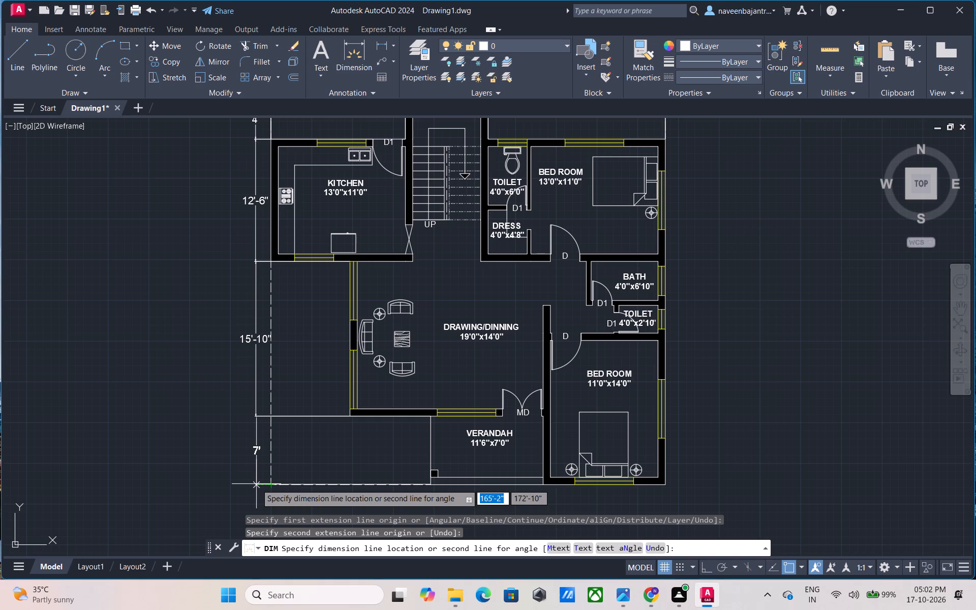
left_click(256, 484)
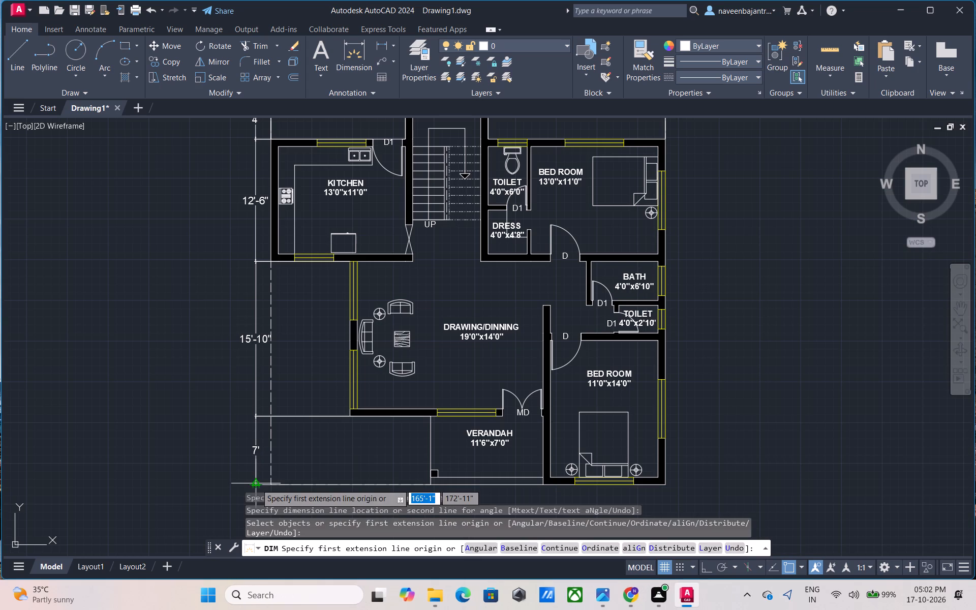
key("Escape")
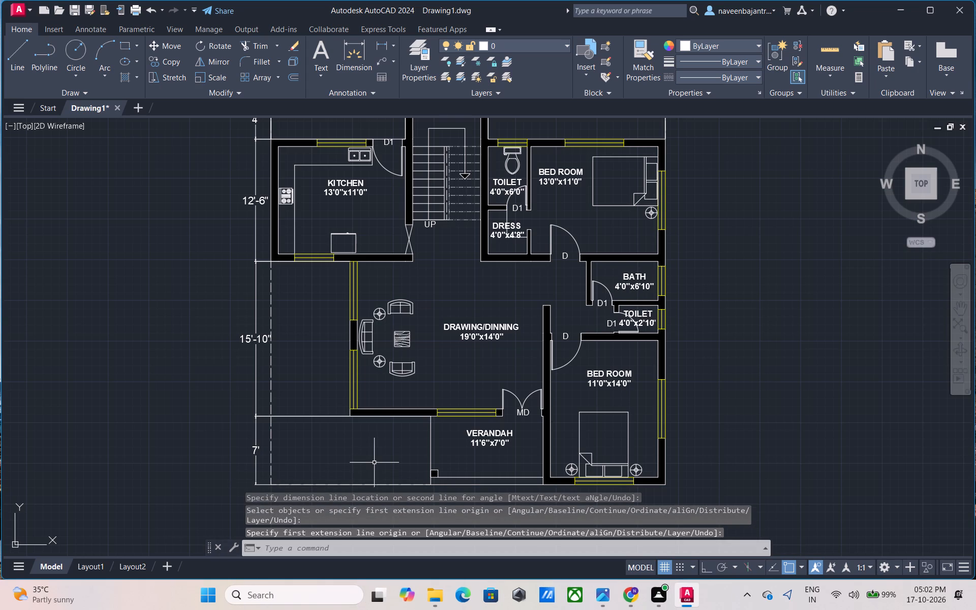
Dimension the horizontal offset from the dashed boundary line to the drawing room's outer corner, placing the dimension line just below the plan.
middle_click_drag(375, 462, 378, 355)
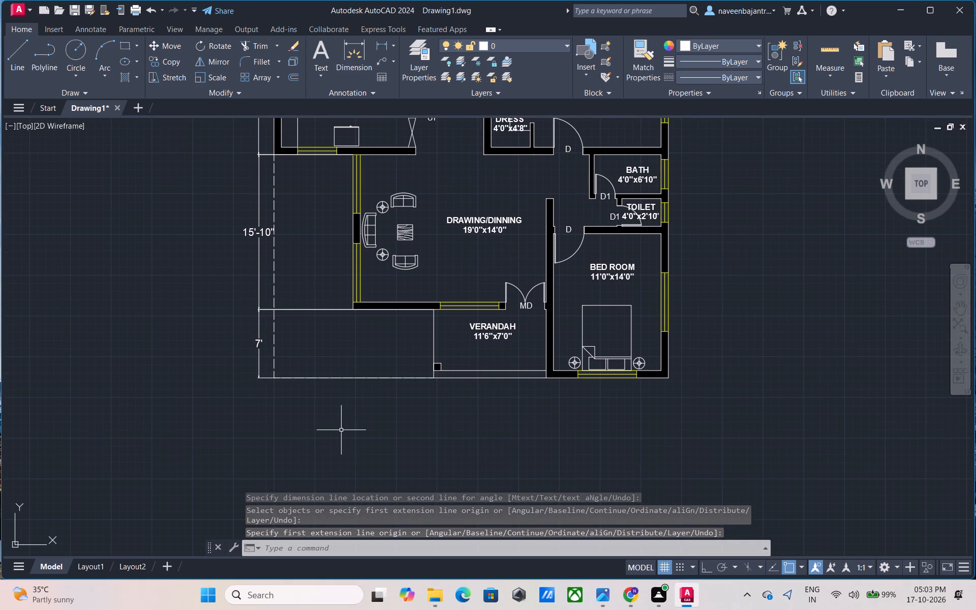
middle_click_drag(341, 430, 346, 407)
scroll(339, 401, "up", 2)
scroll(339, 394, "down", 1)
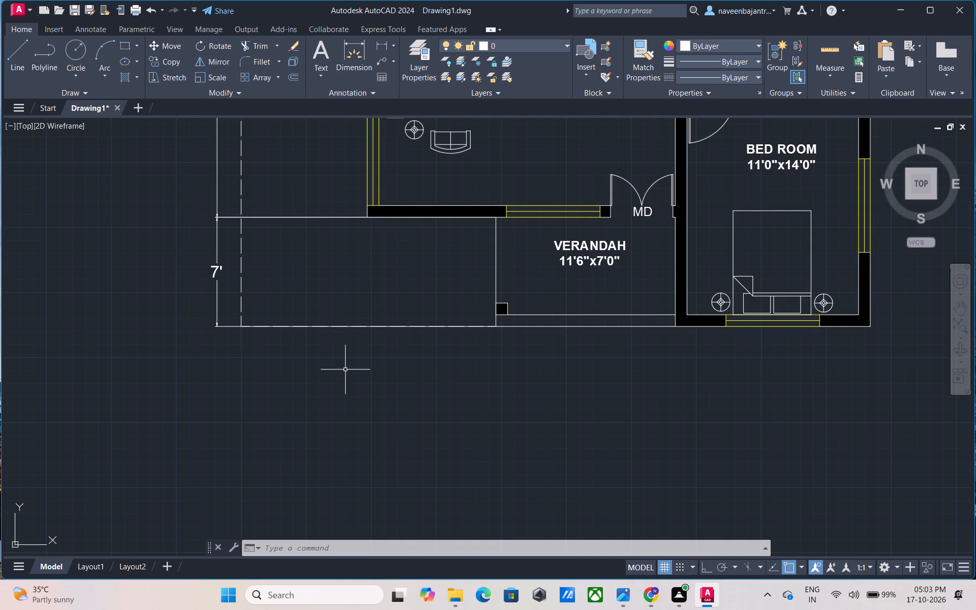
left_click(359, 66)
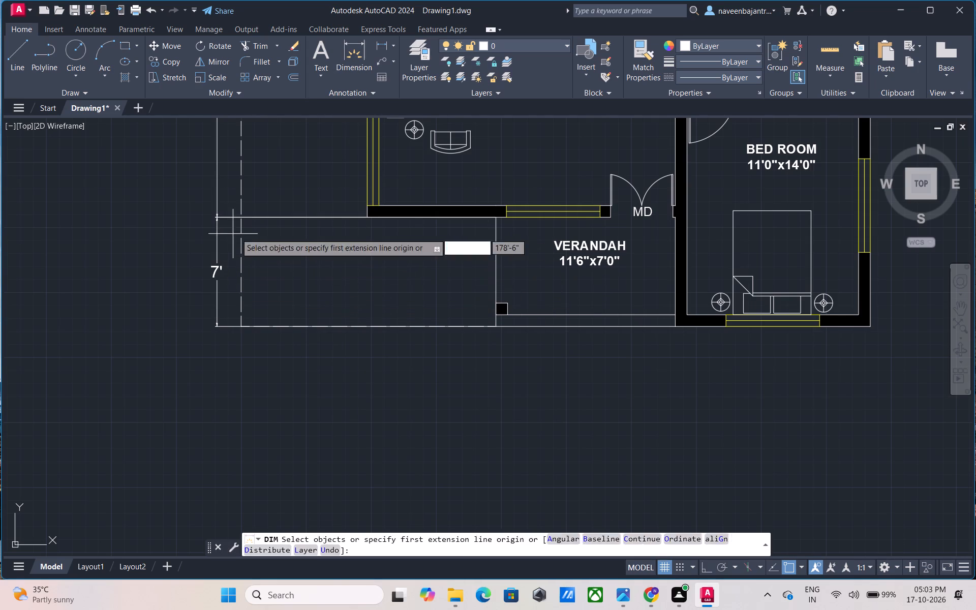
left_click(242, 216)
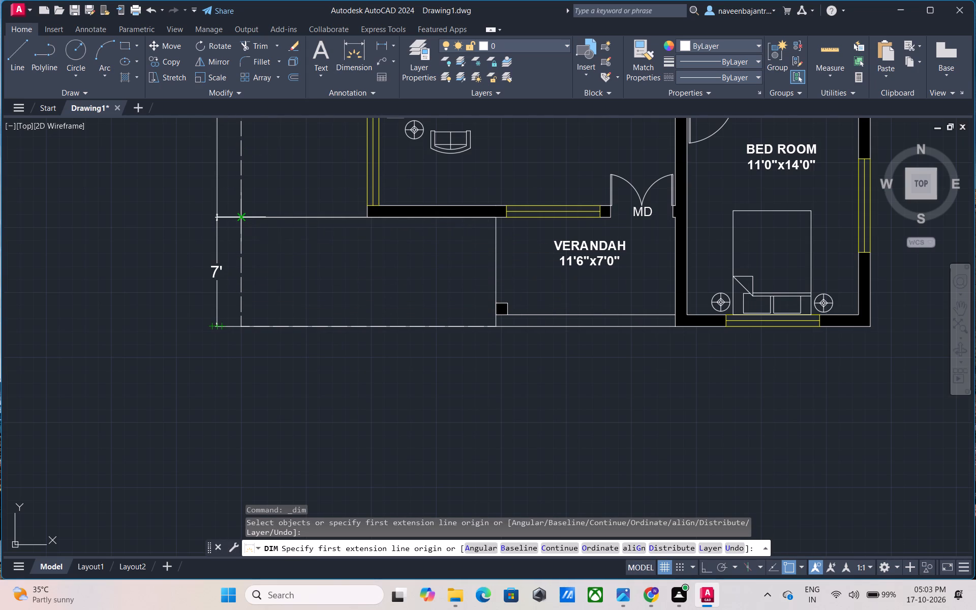
left_click(363, 218)
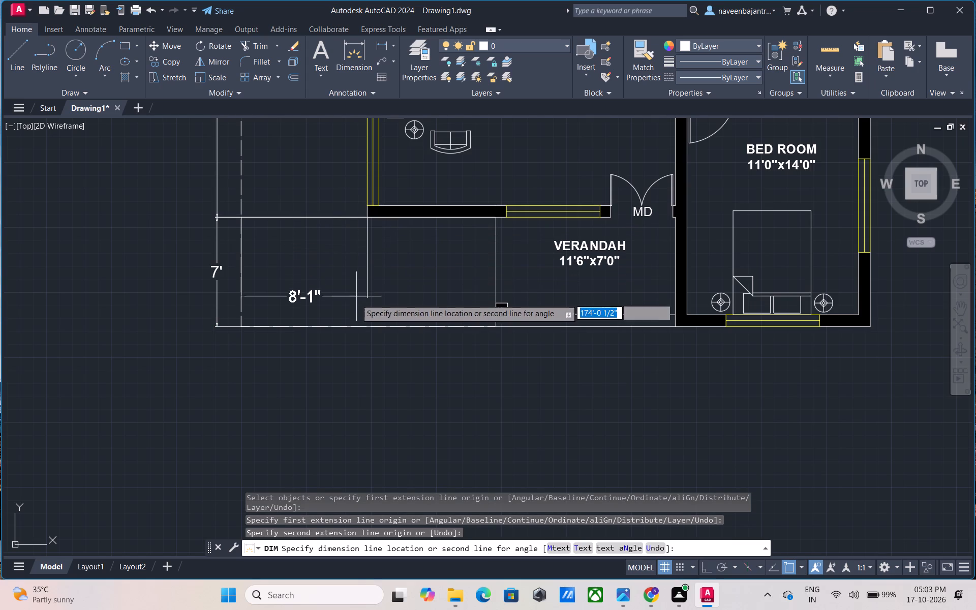
left_click(359, 352)
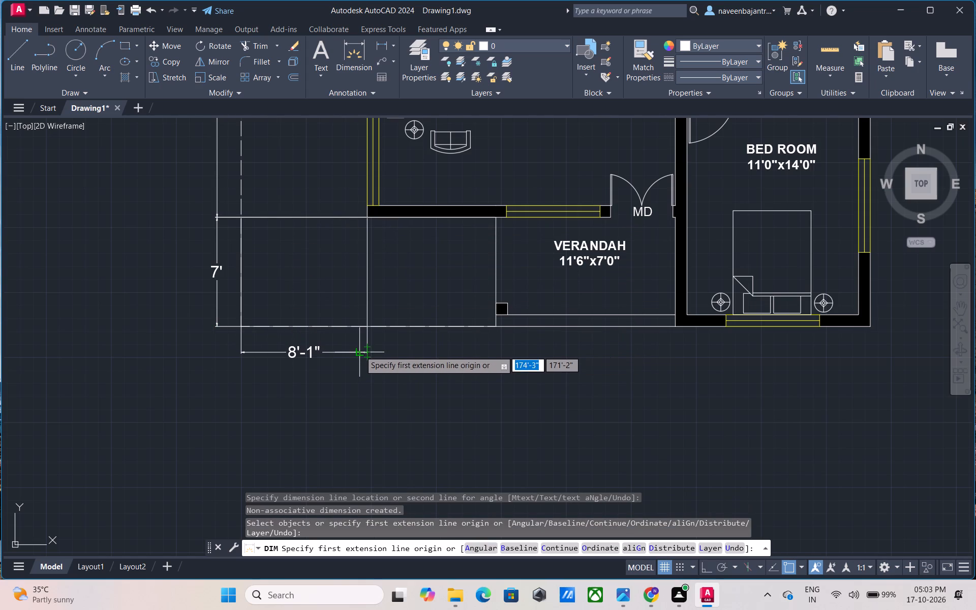
key("Escape")
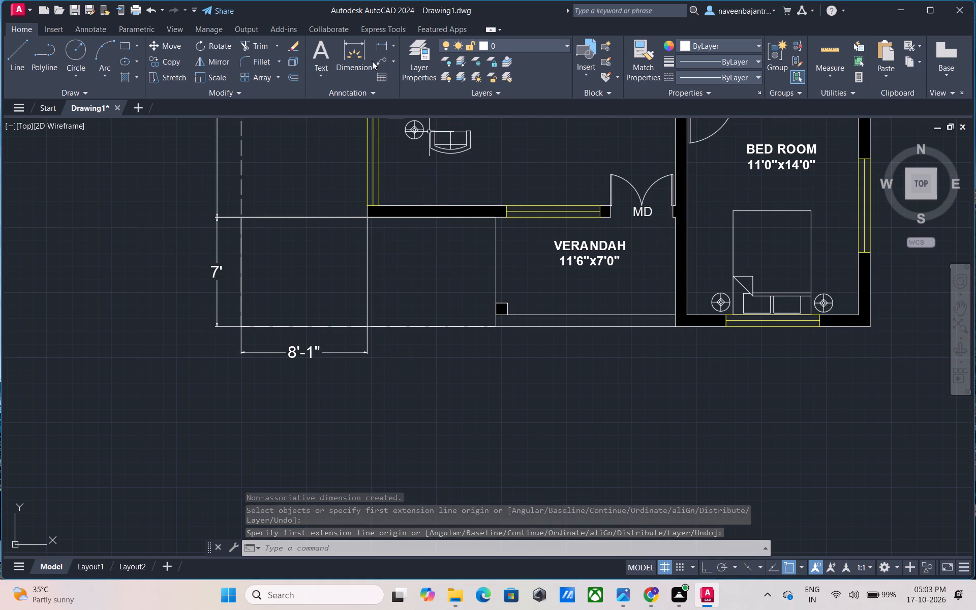
Dimension the horizontal distance from the drawing room's outer wall to the verandah's outer edge, in line with the existing bottom dimension.
left_click(345, 54)
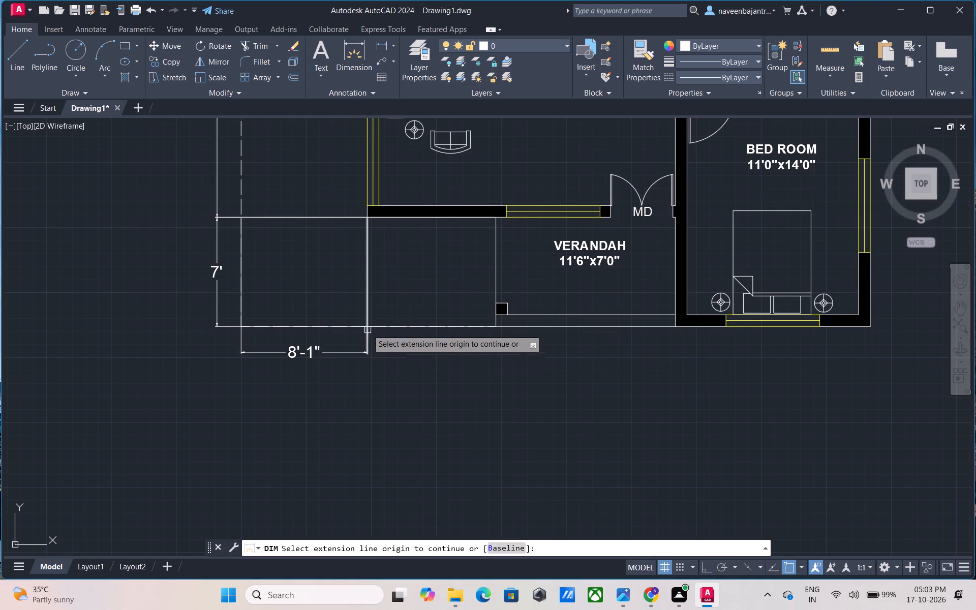
left_click(367, 326)
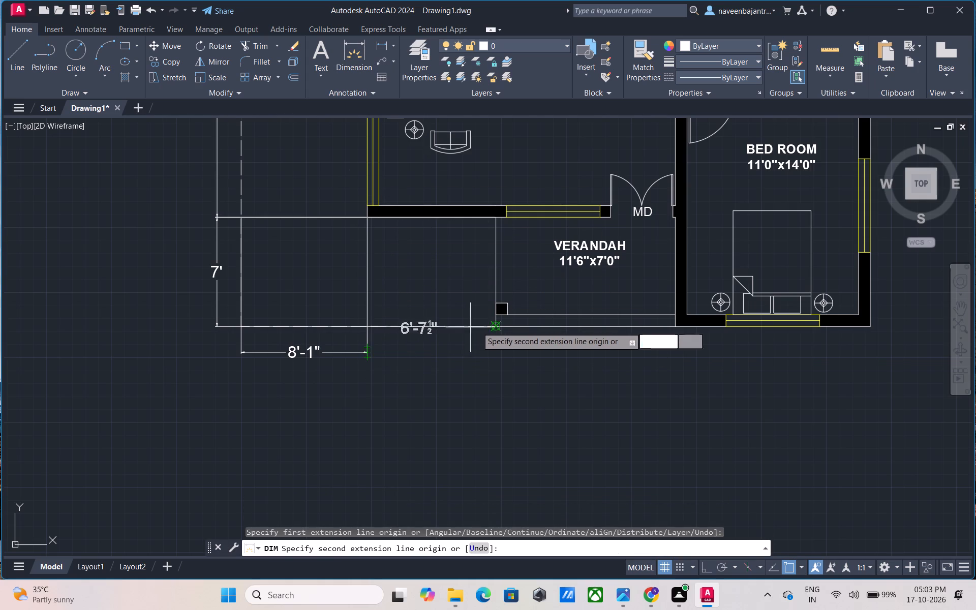
left_click(498, 326)
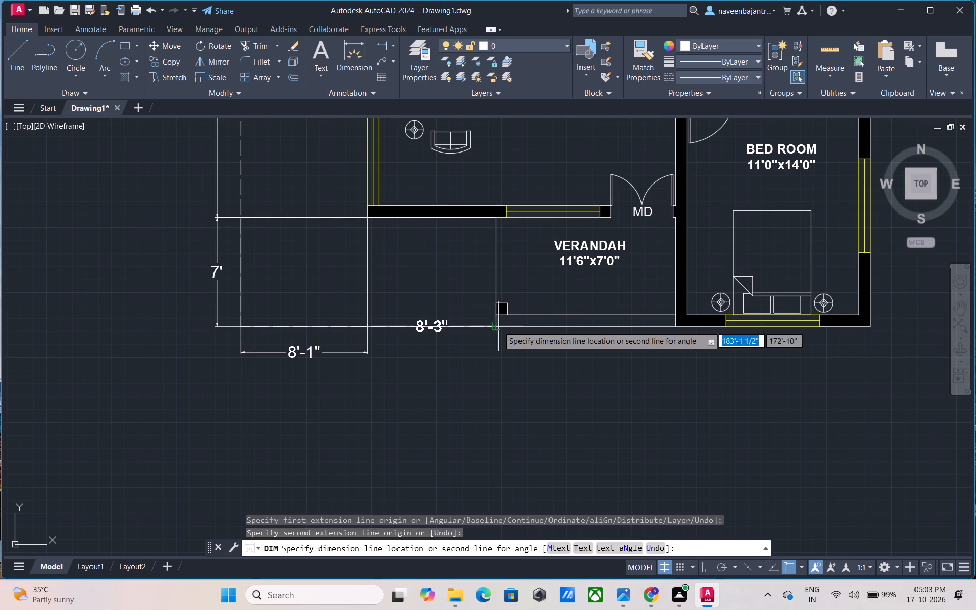
left_click(498, 352)
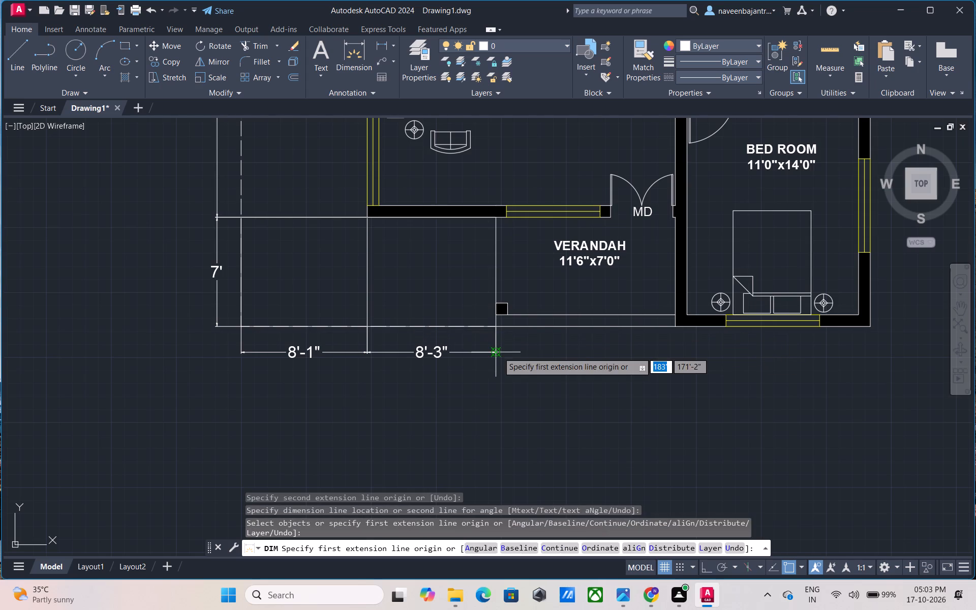
key("Escape")
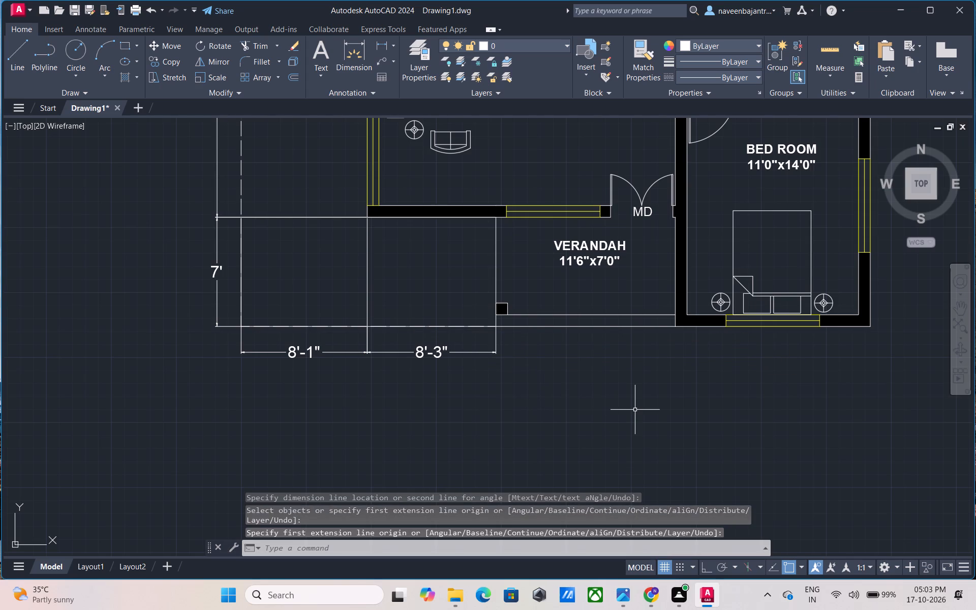
Dimension the verandah's front width from its outer corner to the bedroom wall, continuing the bottom dimension row.
middle_click_drag(635, 410, 452, 381)
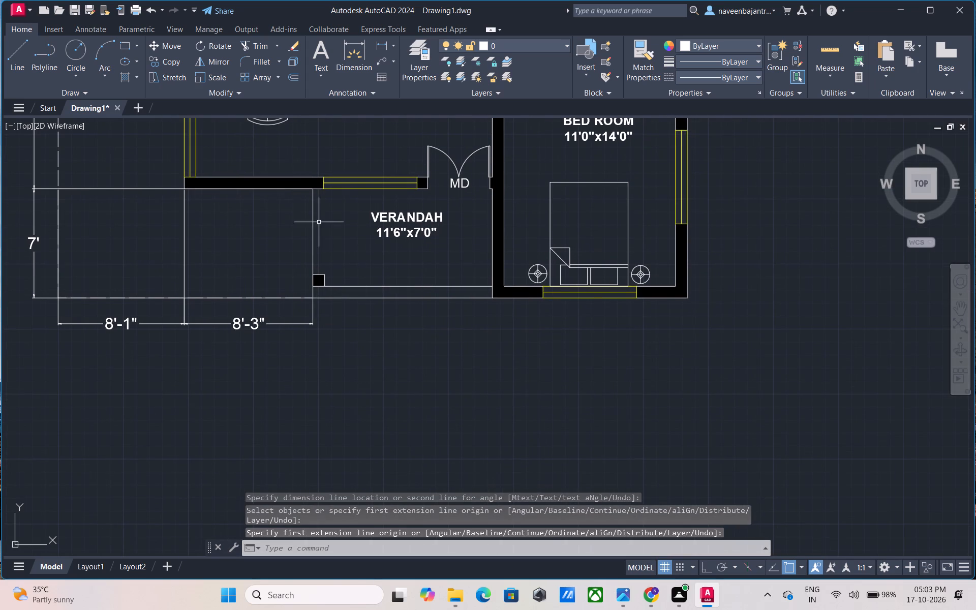
left_click(348, 58)
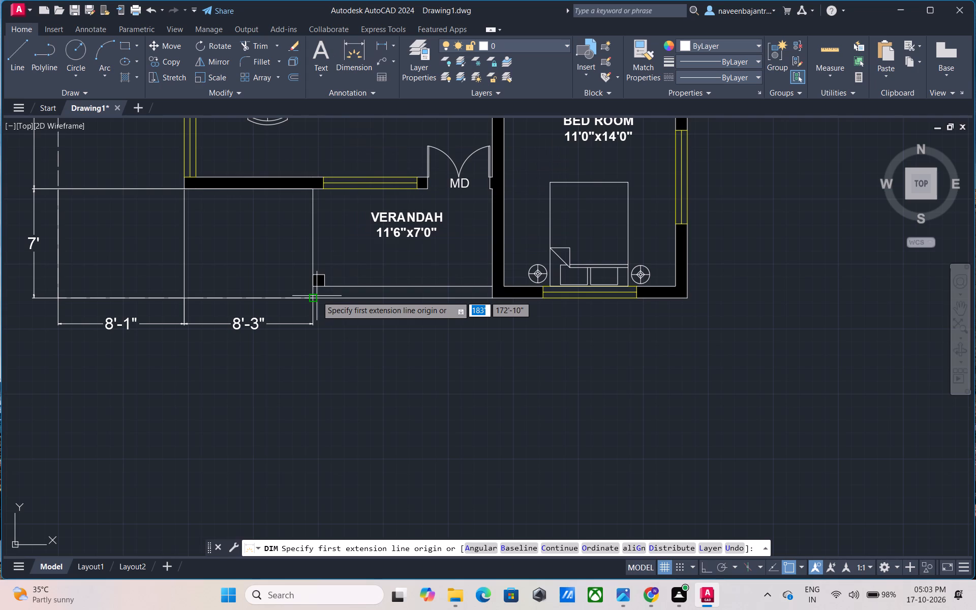
left_click(315, 297)
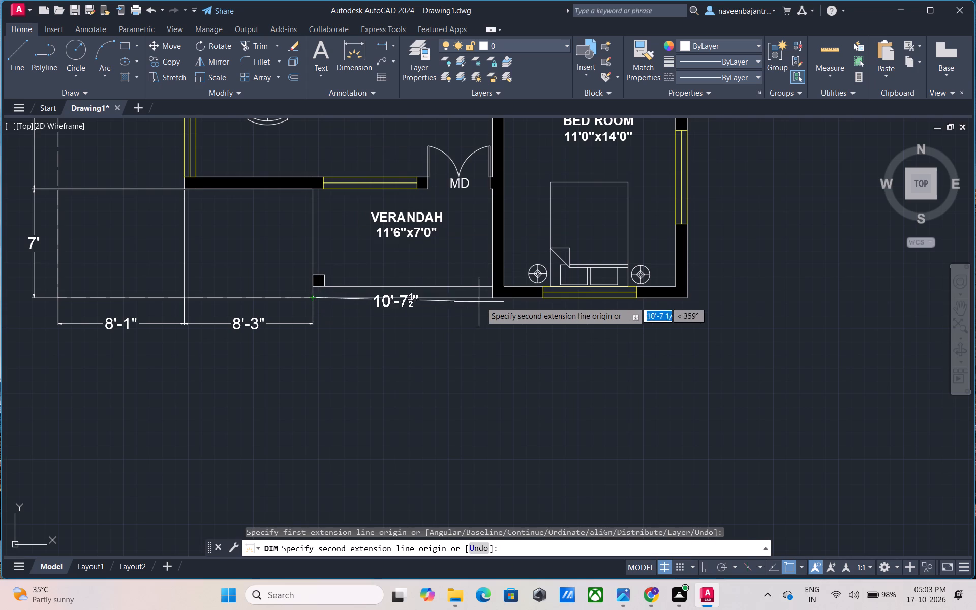
left_click(491, 299)
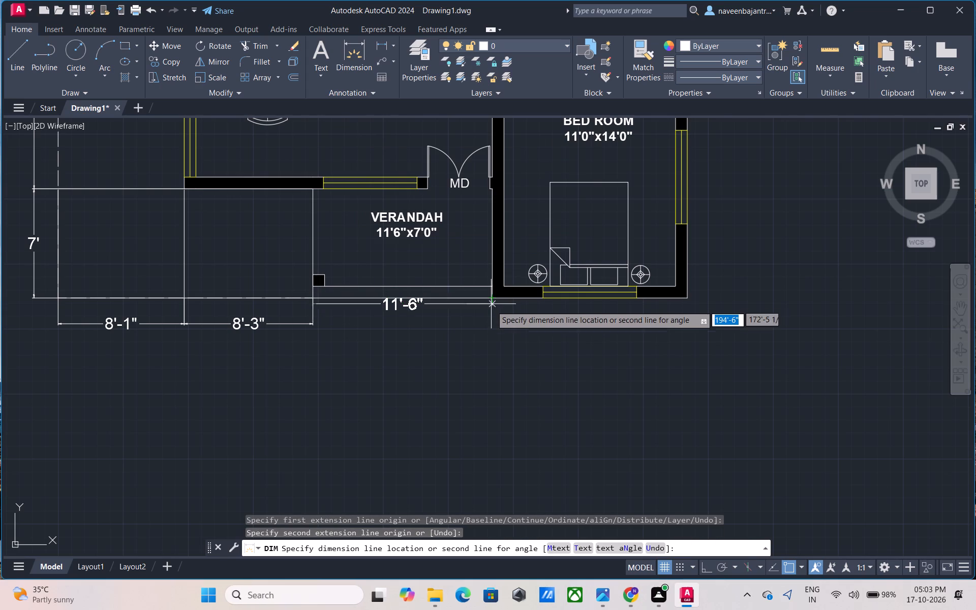
left_click(492, 324)
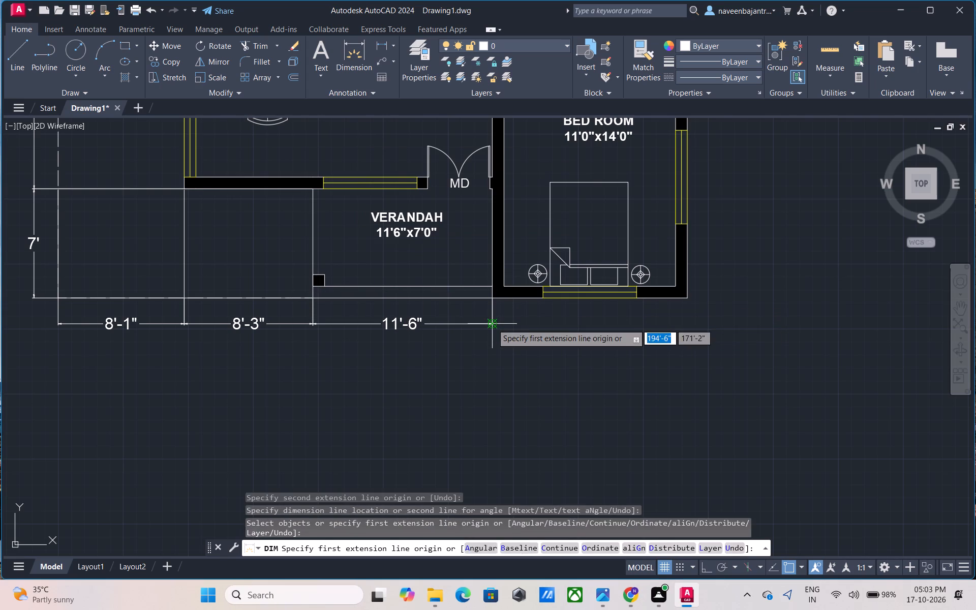
key("Escape")
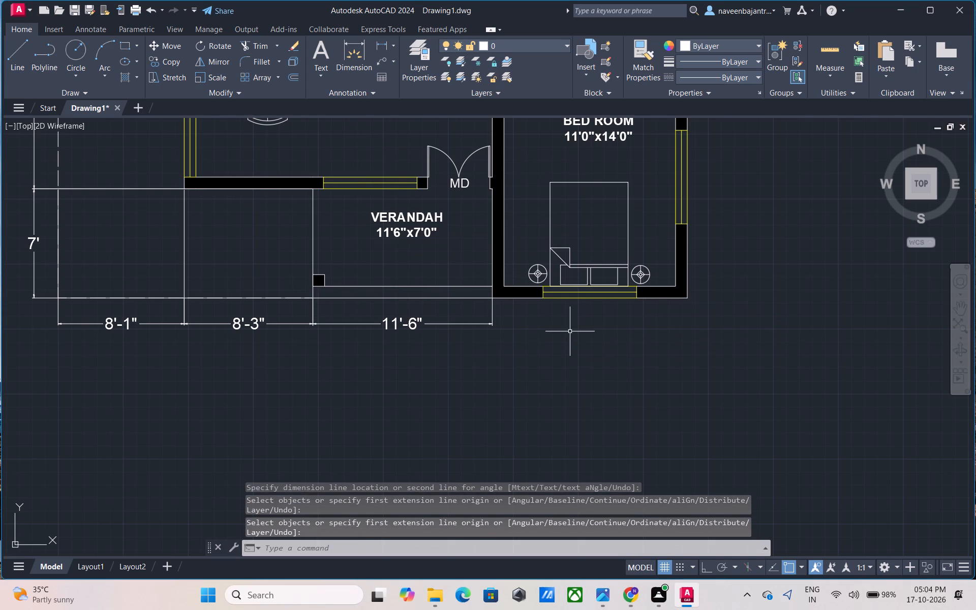
Dimension the front bedroom's outer width between its two outer wall corners, completing the dimension row below the plan.
left_click(357, 60)
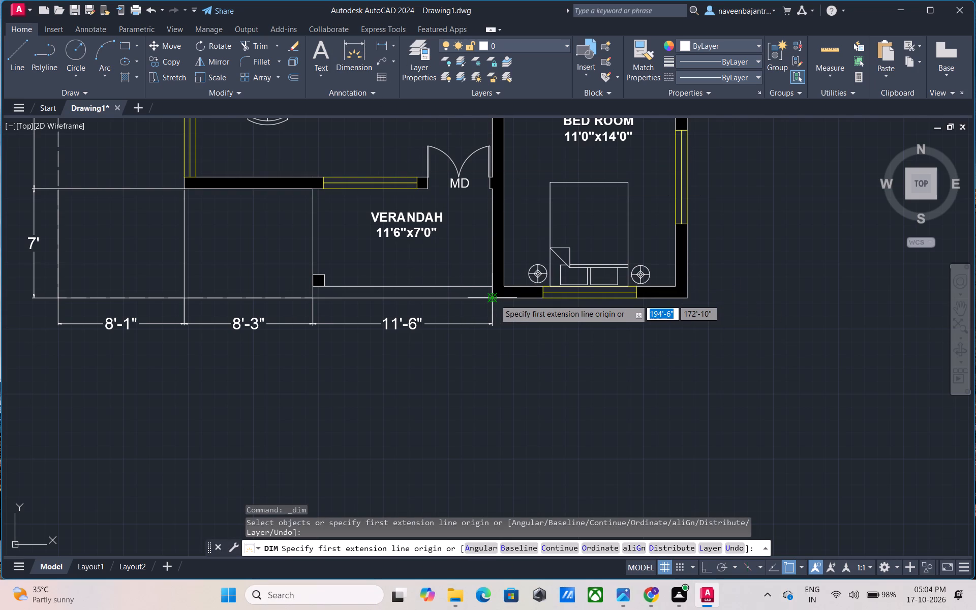
left_click(495, 299)
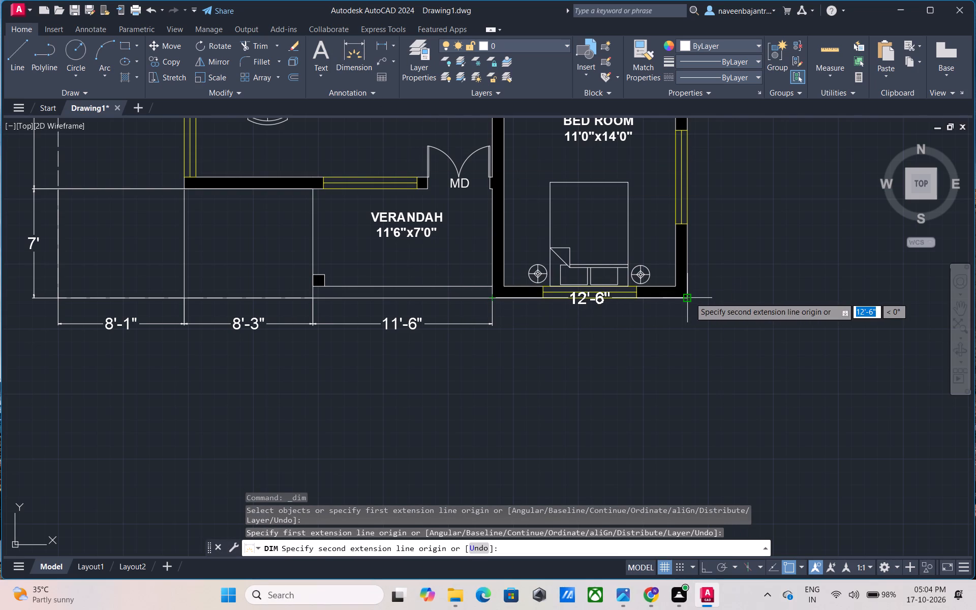
left_click(690, 297)
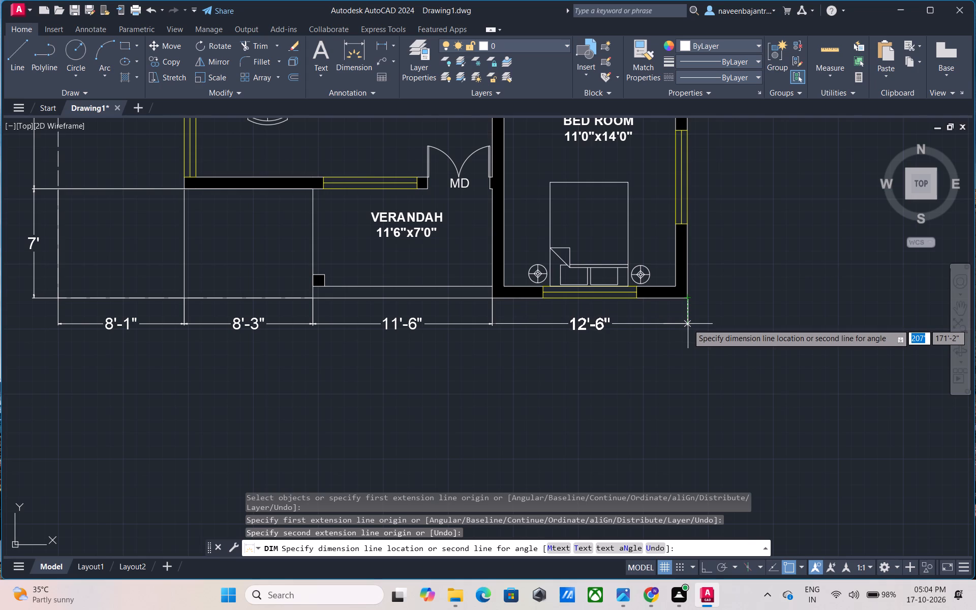
left_click(688, 324)
key("Escape")
Dimension the full length of the east outer wall, from the rear bedroom's corner to the front bedroom's corner, just outside the wall.
scroll(740, 315, "down", 2)
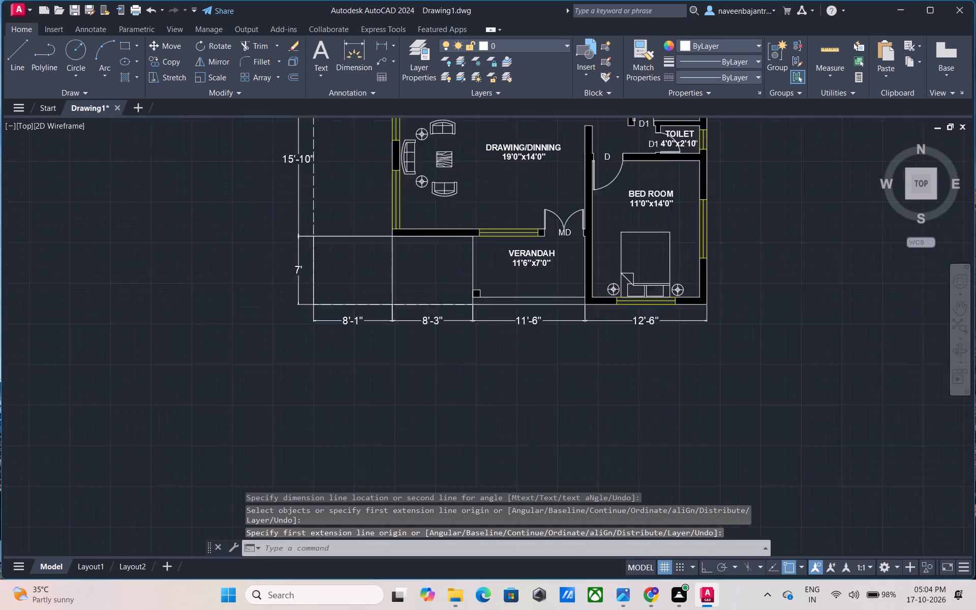
middle_click_drag(755, 283, 728, 298)
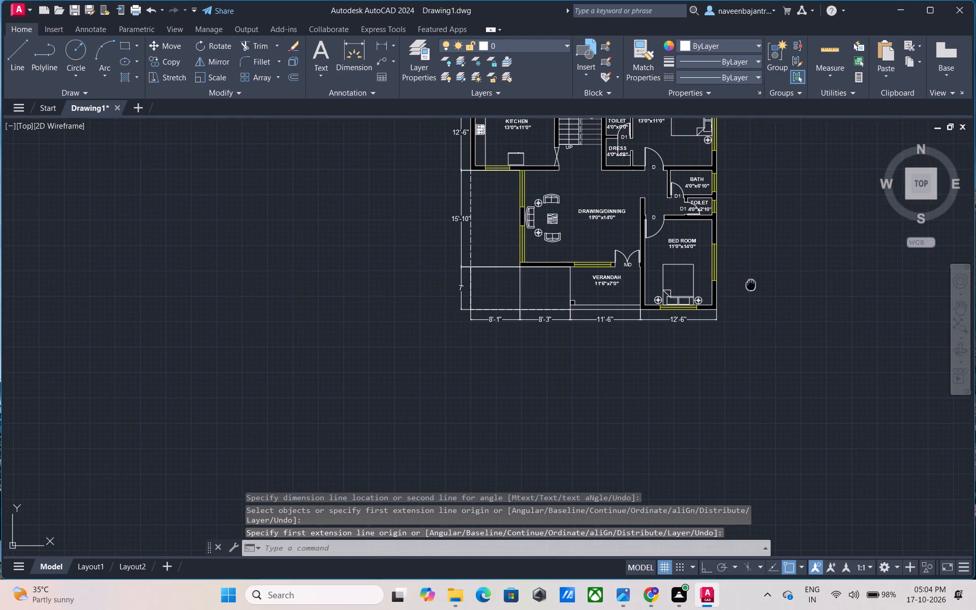
middle_click_drag(728, 298, 709, 308)
middle_click(709, 308)
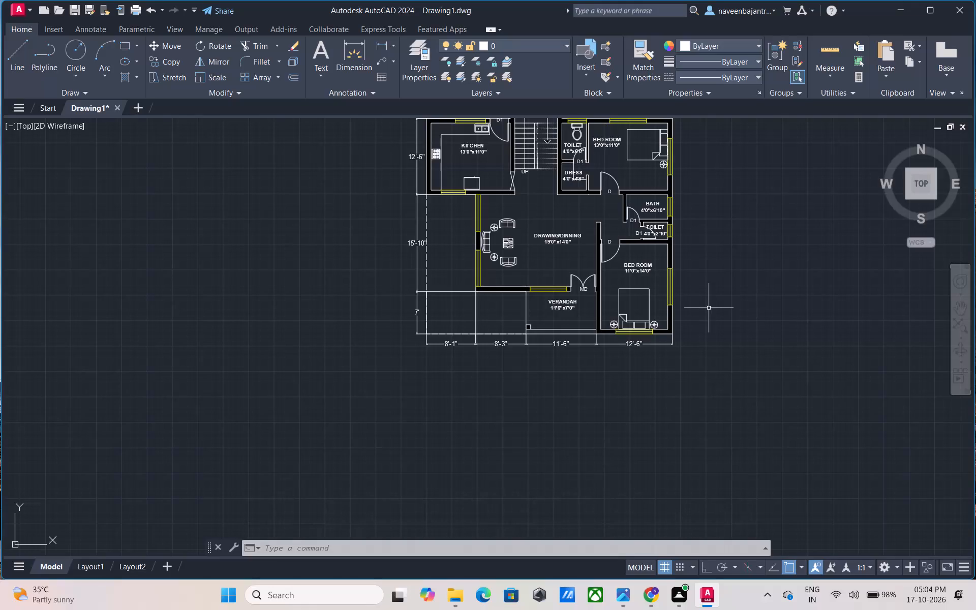
middle_click_drag(726, 267, 650, 310)
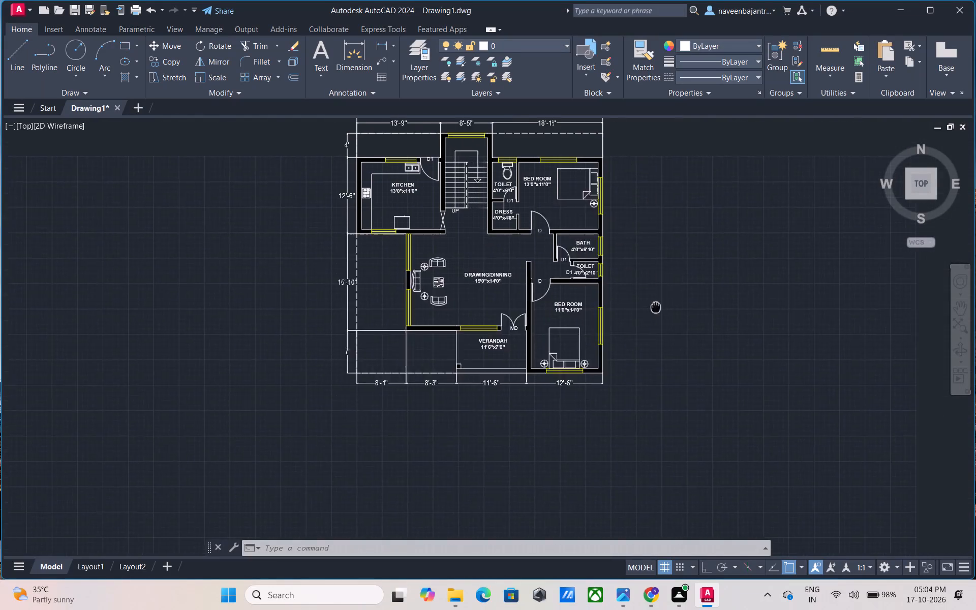
middle_click_drag(650, 310, 562, 346)
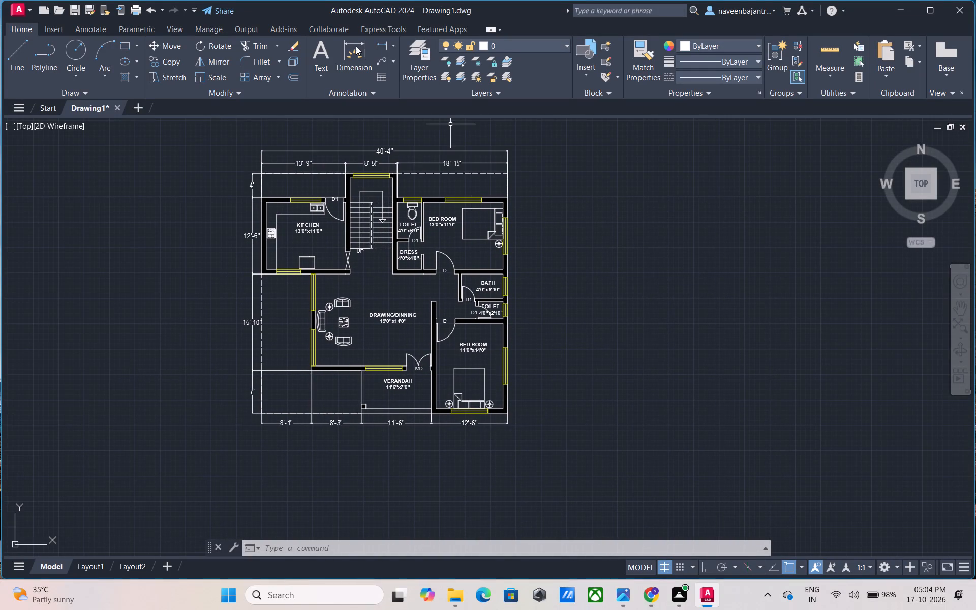
left_click(356, 46)
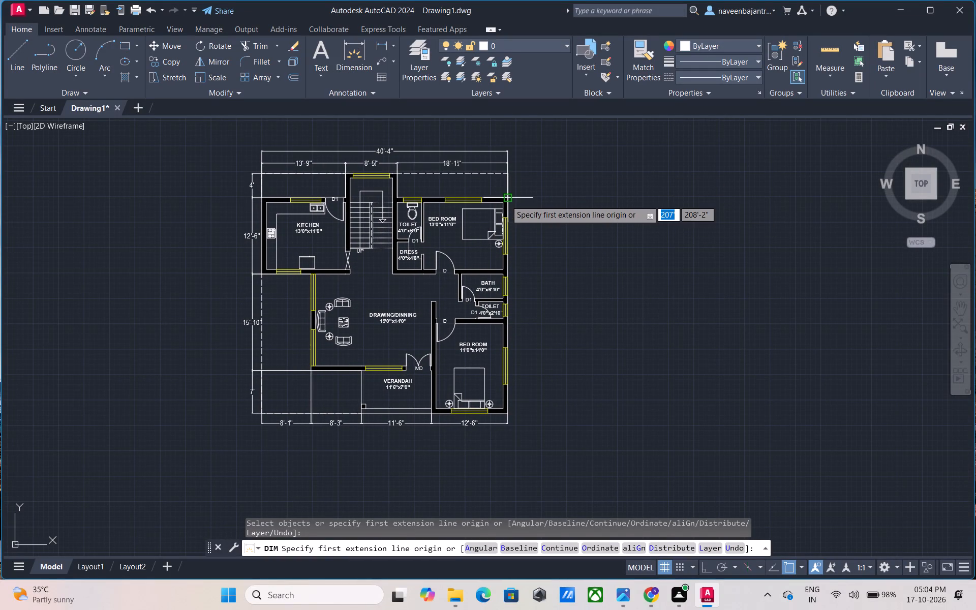
left_click(506, 200)
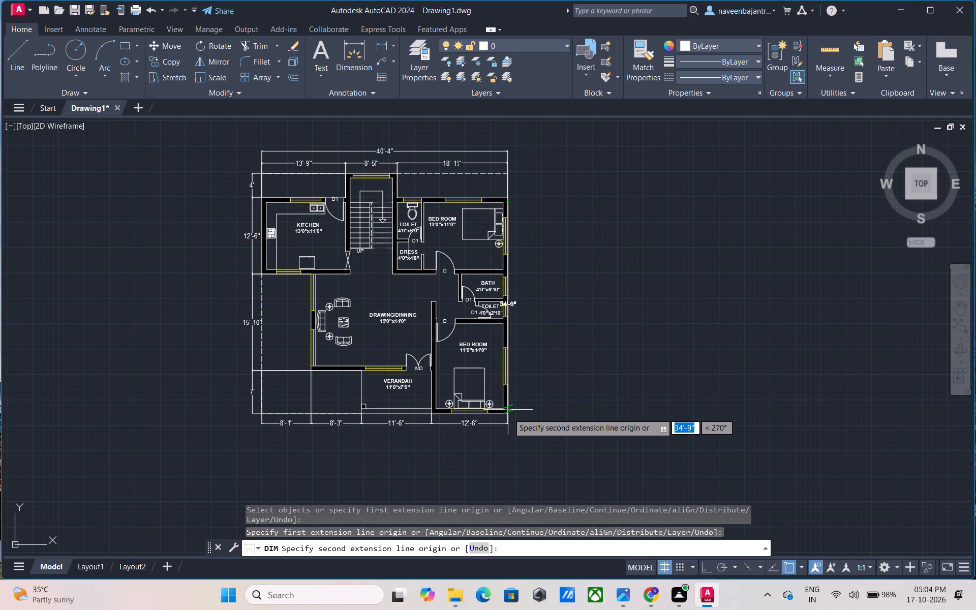
scroll(508, 413, "up", 4)
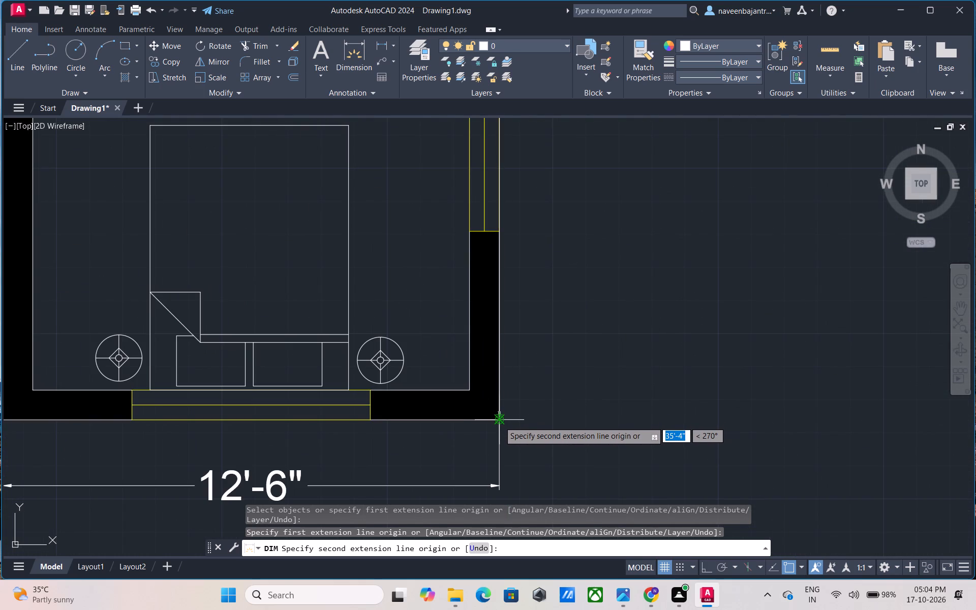
left_click(499, 421)
scroll(499, 421, "down", 3)
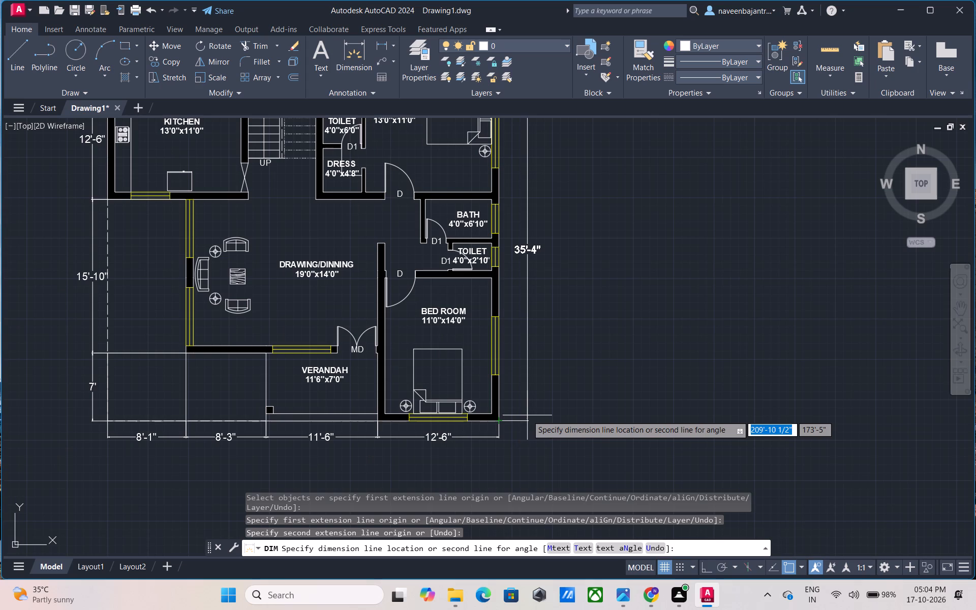
left_click(531, 415)
key("Escape")
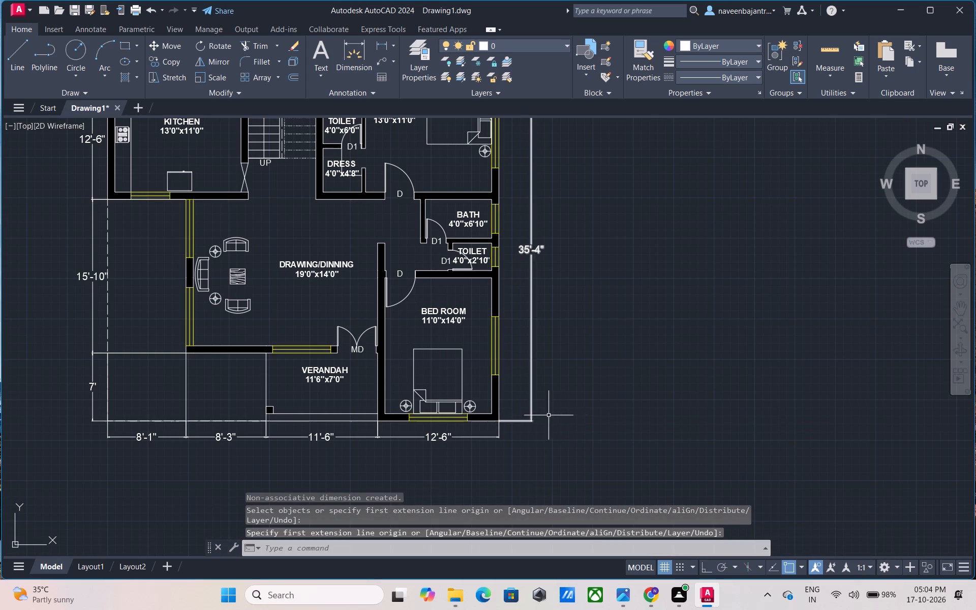
Dimension the plan's overall depth on the east side, from the dashed boundary's rear corner to the front bedroom's corner, outside the wall-length dimension.
scroll(622, 419, "down", 2)
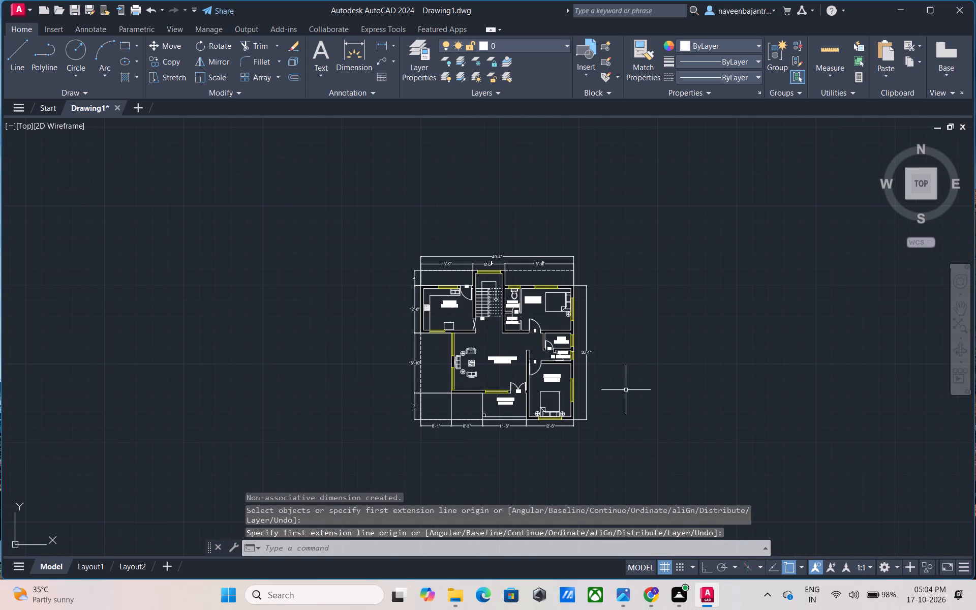
middle_click_drag(626, 388, 611, 342)
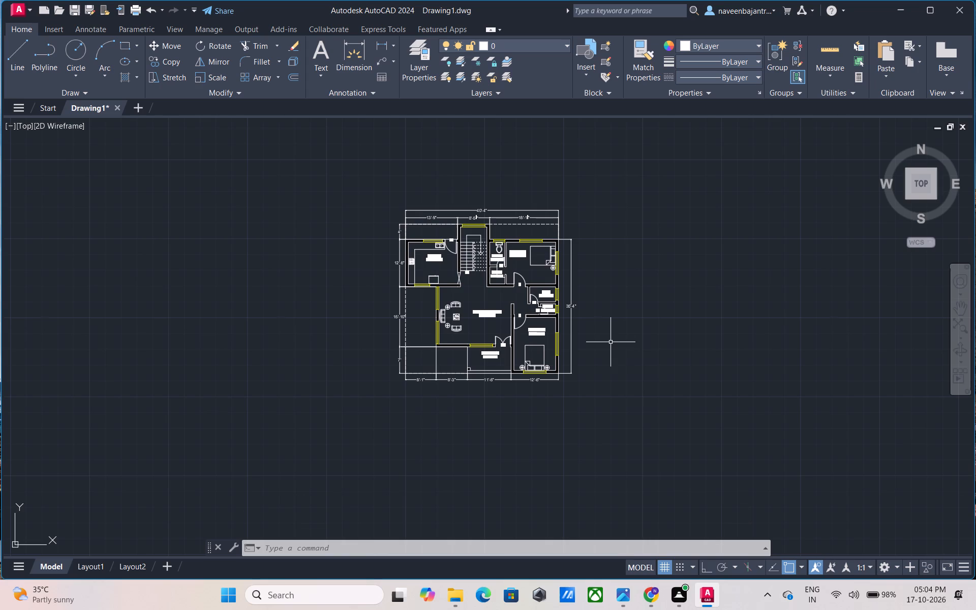
scroll(611, 342, "up", 1)
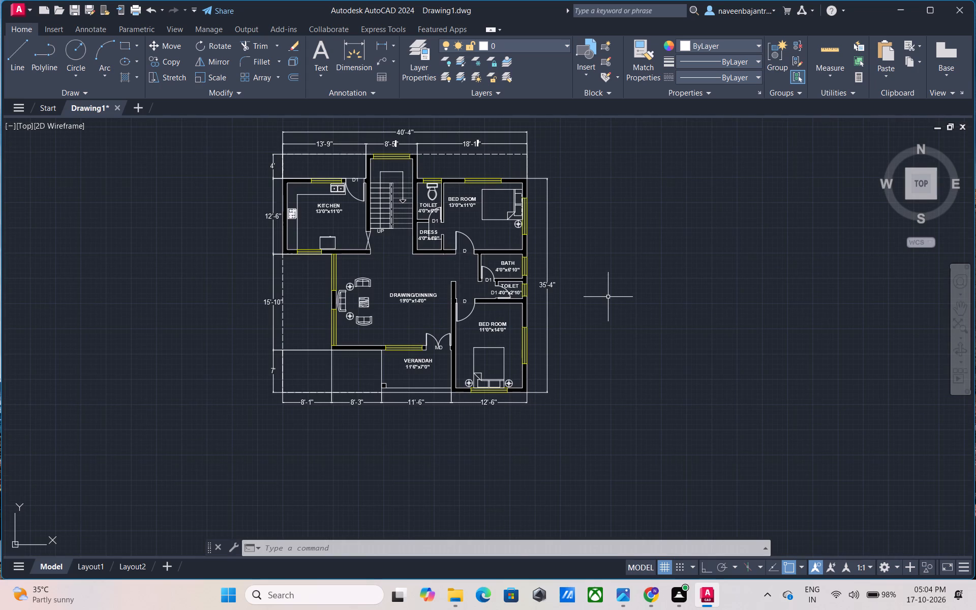
middle_click_drag(608, 297, 619, 364)
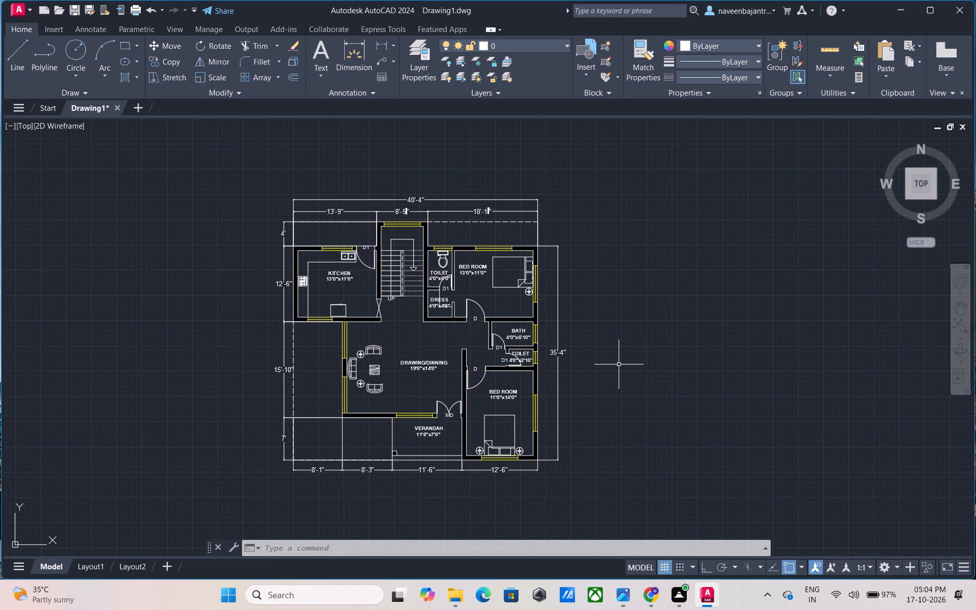
middle_click_drag(619, 364, 502, 322)
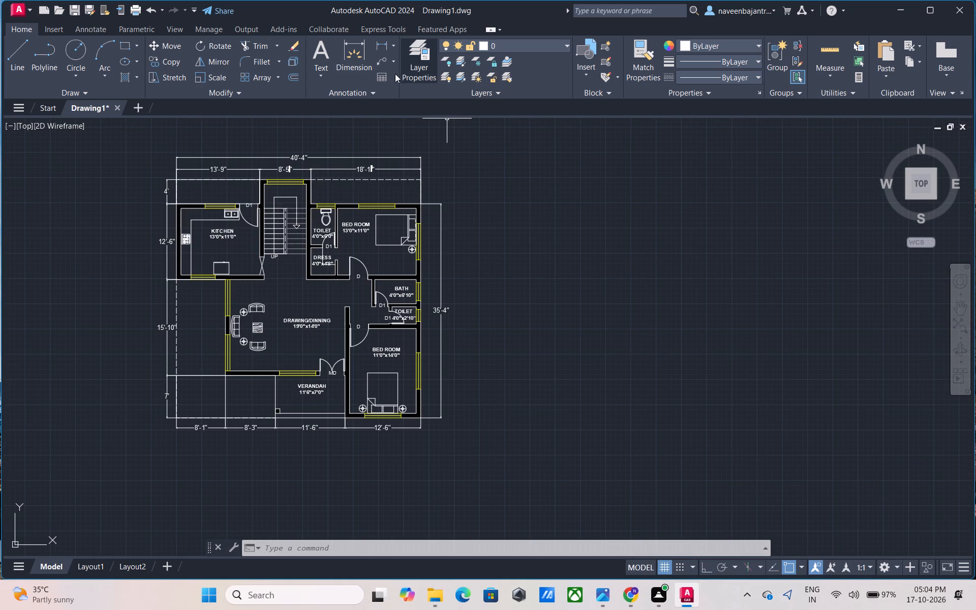
left_click(353, 59)
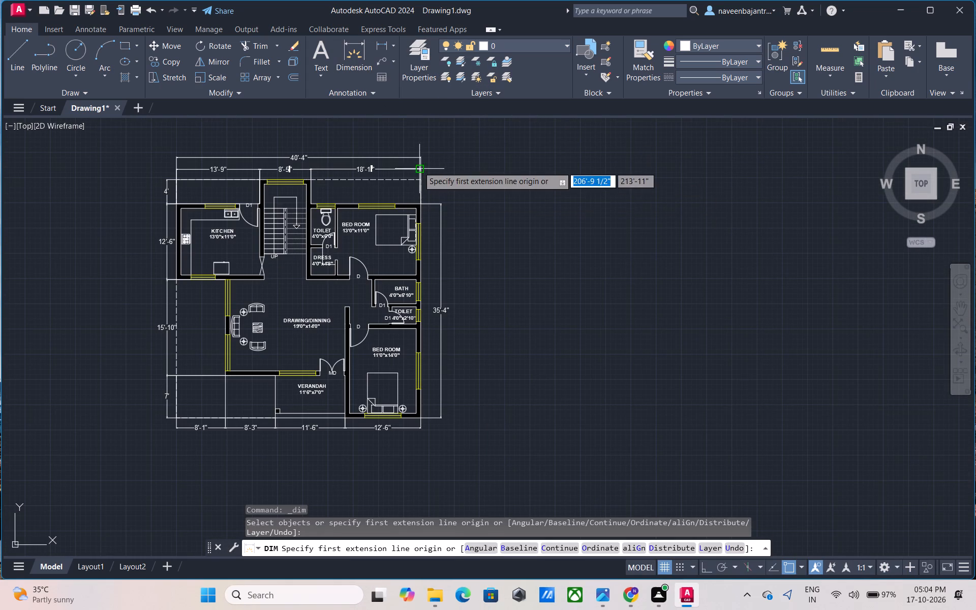
scroll(419, 179, "up", 5)
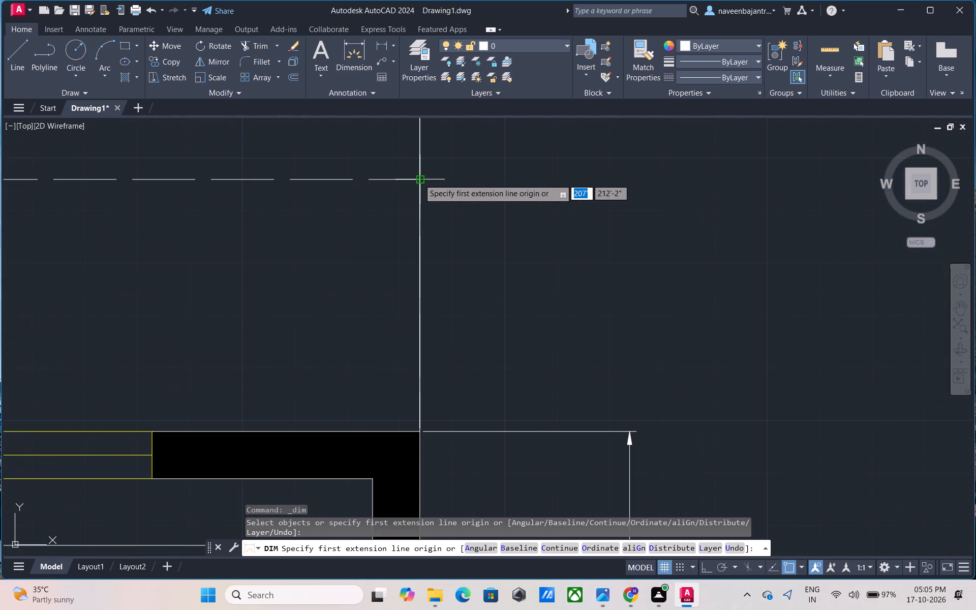
left_click(419, 179)
scroll(419, 179, "down", 4)
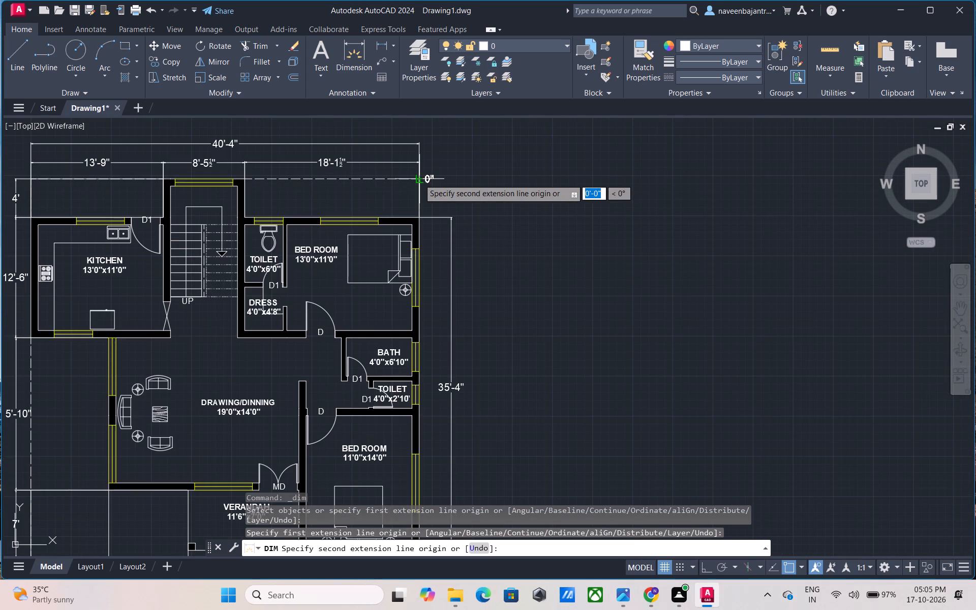
middle_click_drag(415, 370, 436, 233)
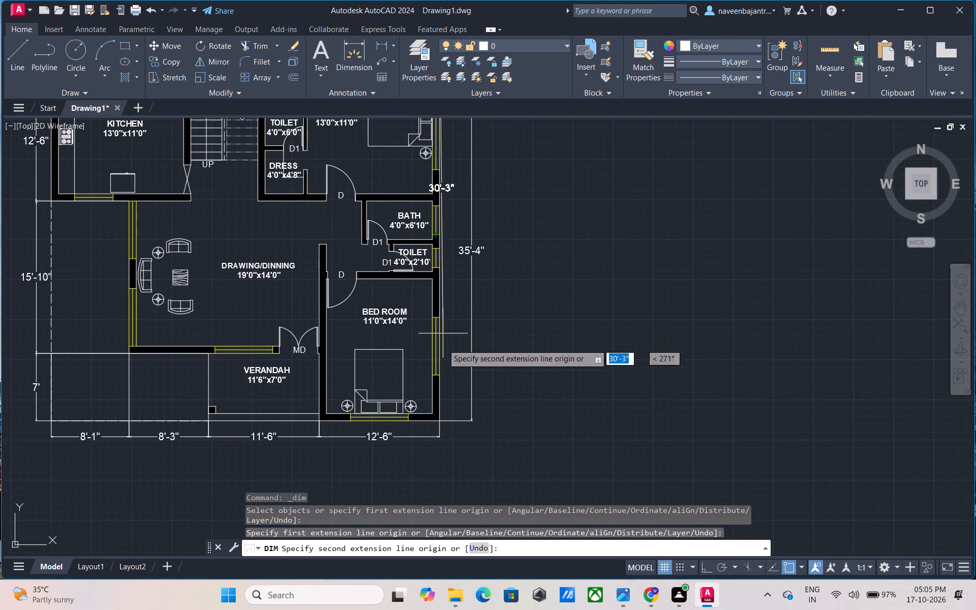
scroll(436, 419, "up", 3)
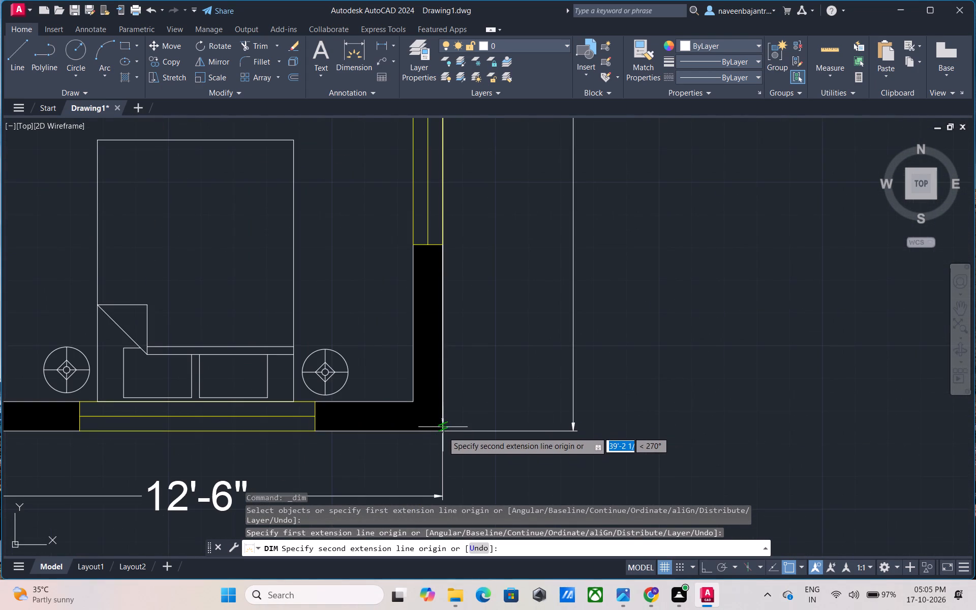
left_click(443, 433)
scroll(443, 433, "down", 3)
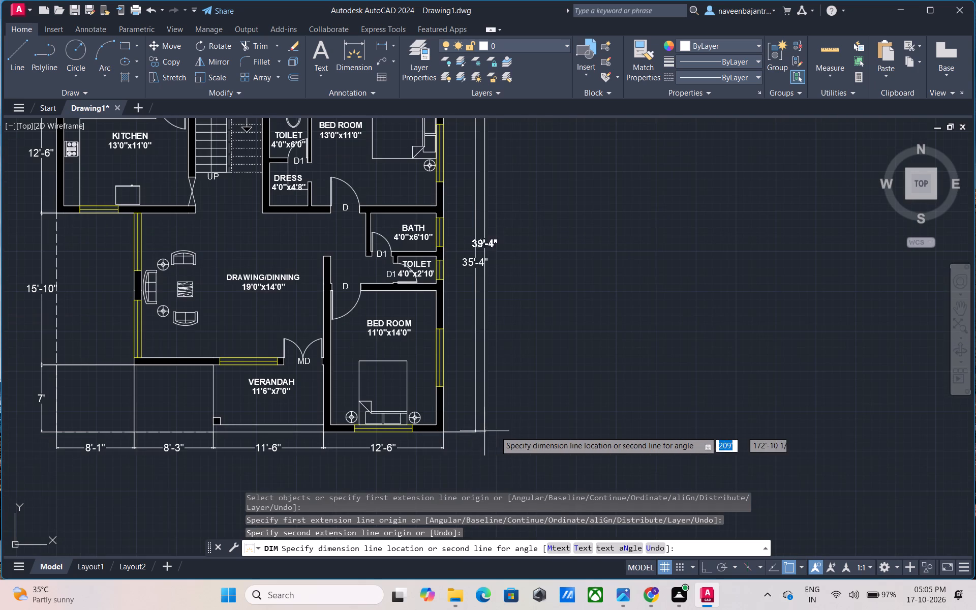
scroll(502, 431, "down", 1)
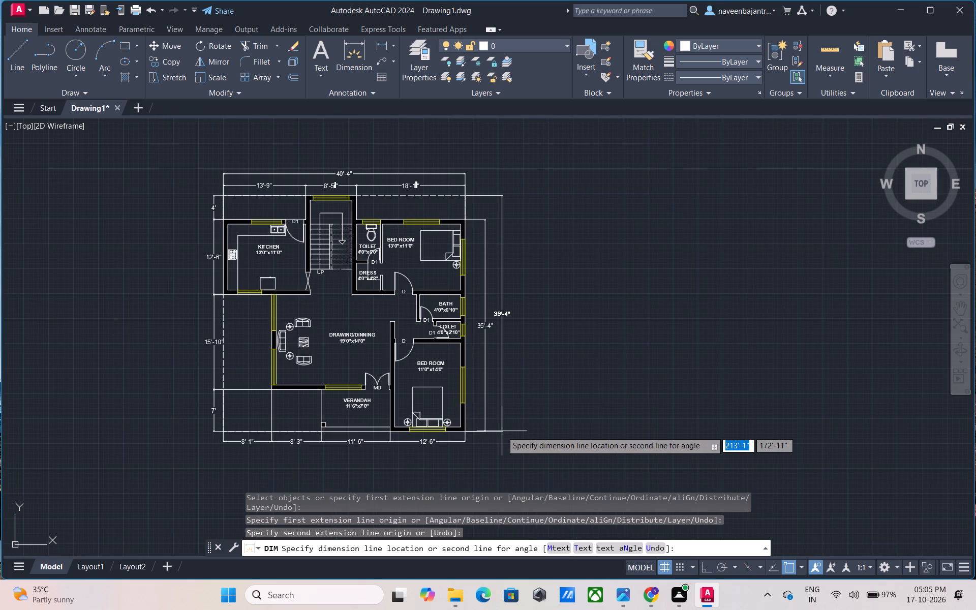
left_click(507, 433)
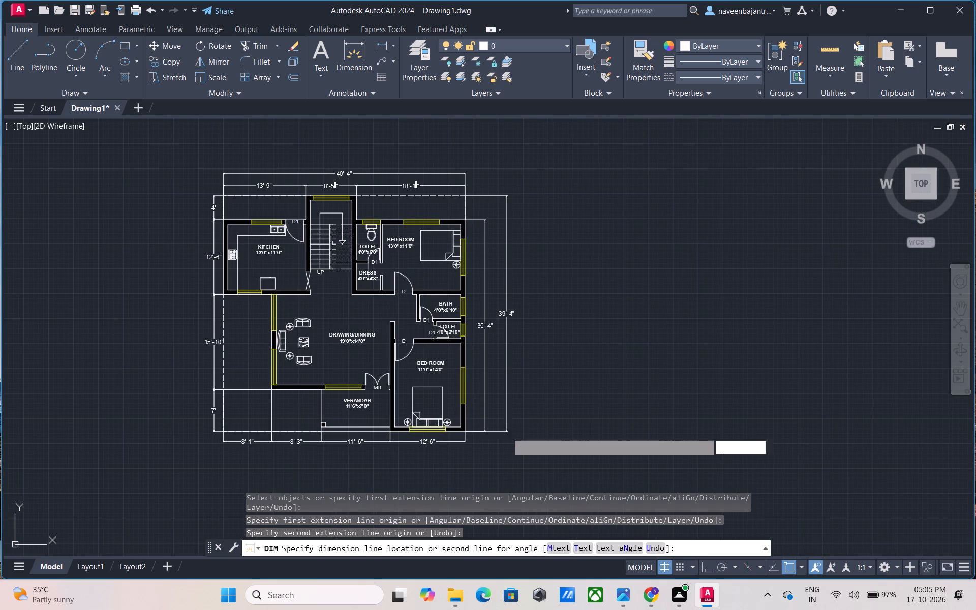
key("Escape")
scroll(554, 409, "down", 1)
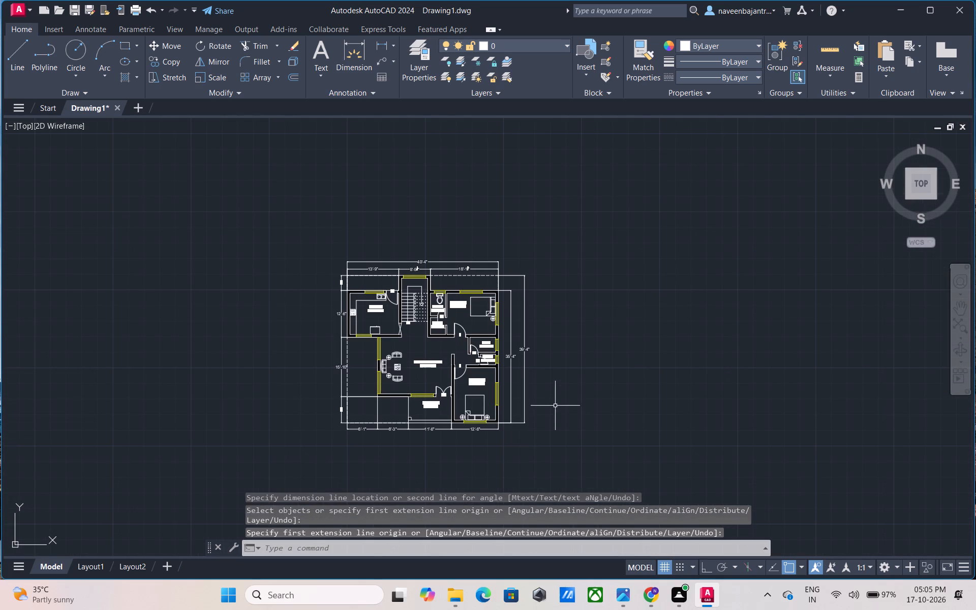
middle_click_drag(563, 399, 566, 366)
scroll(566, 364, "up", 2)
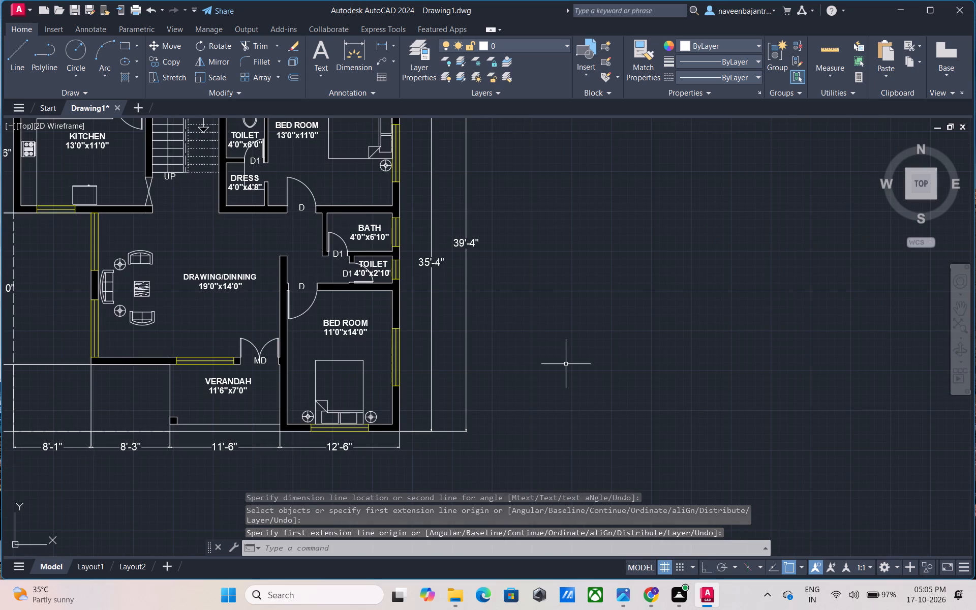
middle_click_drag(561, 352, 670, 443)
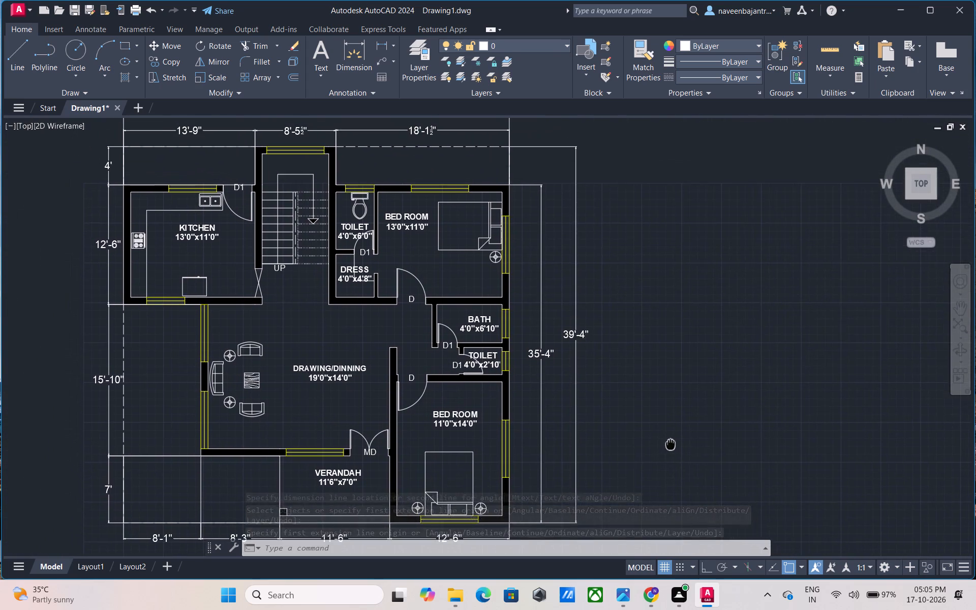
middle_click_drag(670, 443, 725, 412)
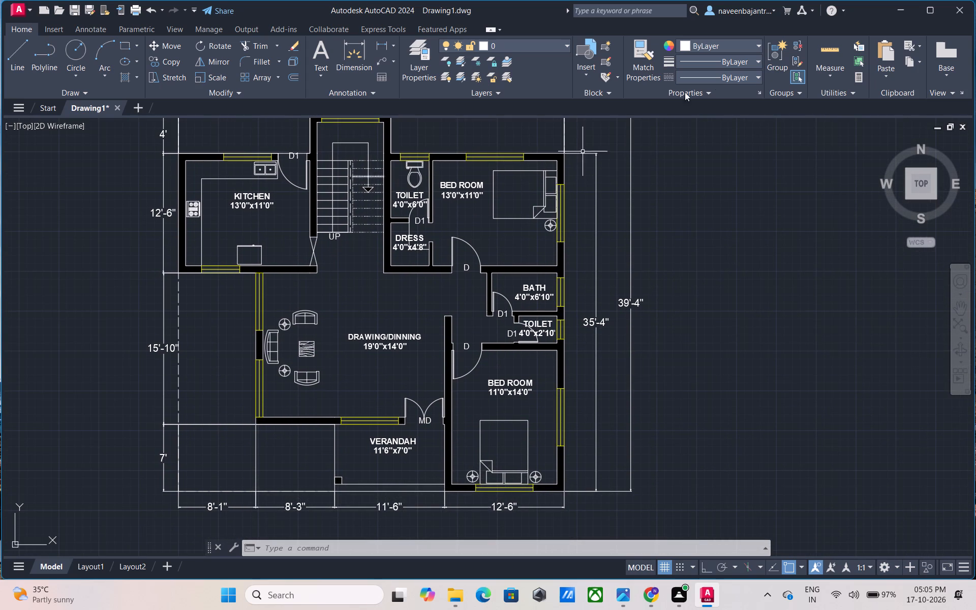
Browse the DIC COLOR GUIDE(R) color book from DIC 1 through the DIC 260 shades for a new current object color.
left_click(752, 42)
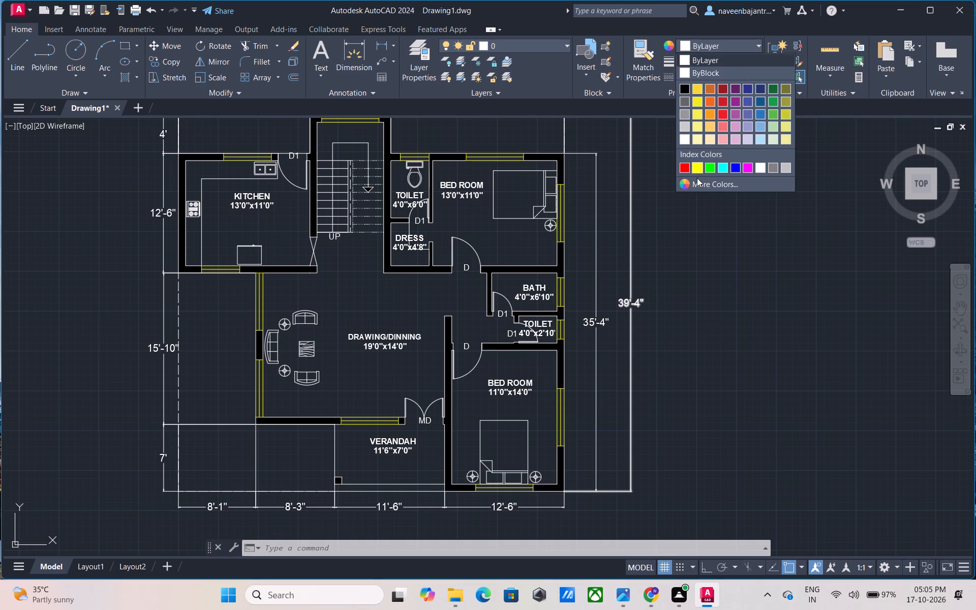
left_click(697, 188)
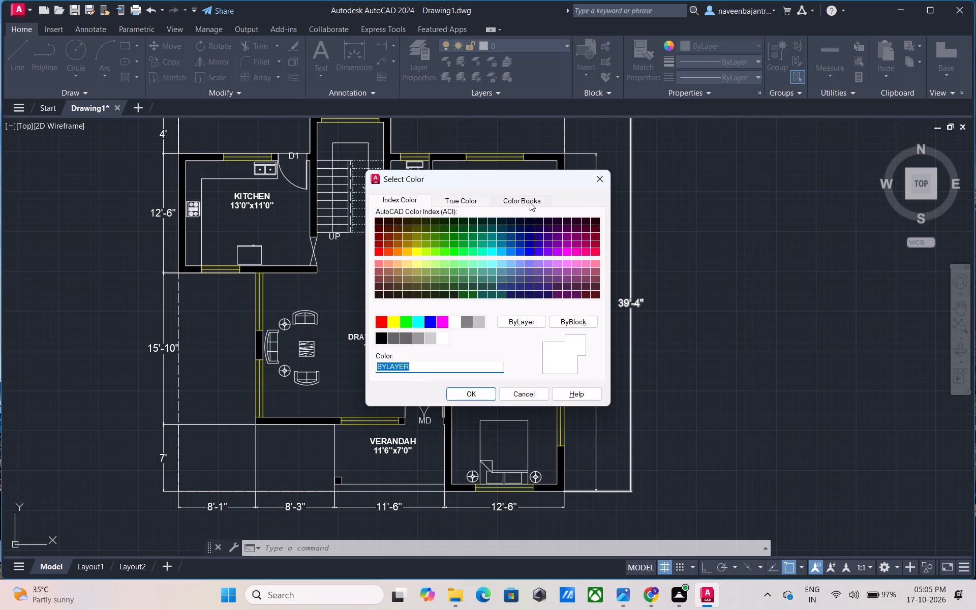
left_click(530, 202)
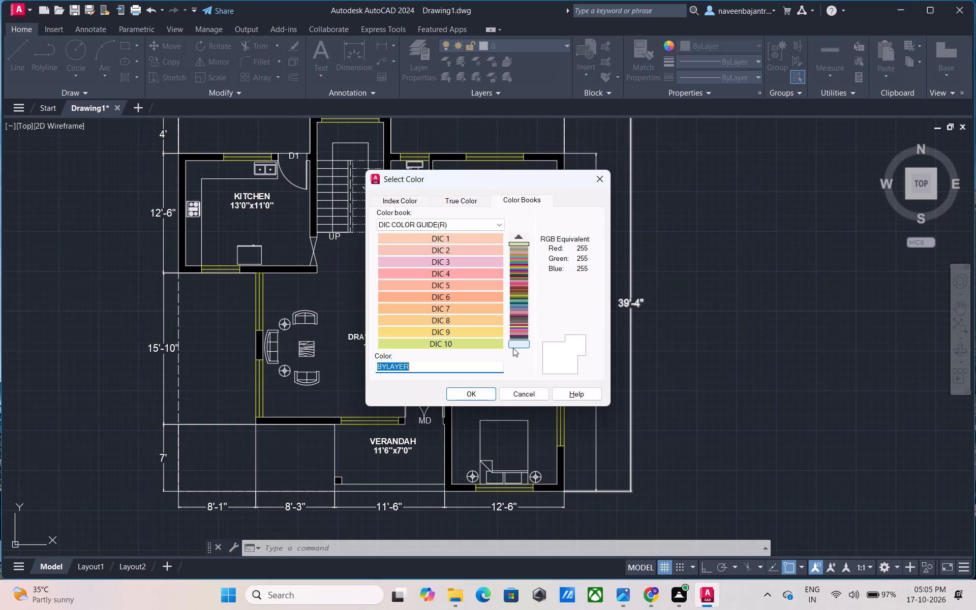
left_click(516, 346)
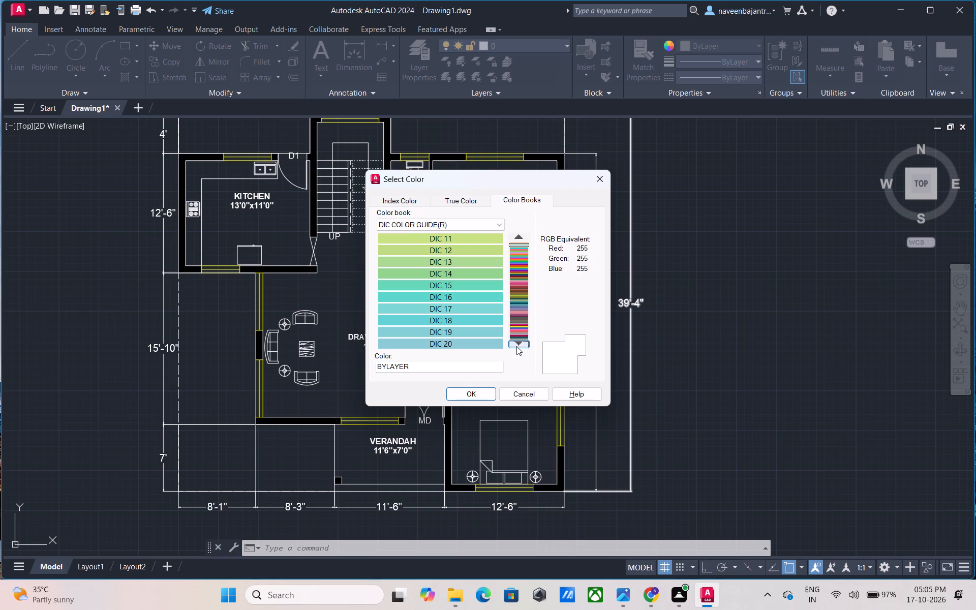
left_click(516, 346)
scroll(516, 346, "down", 5)
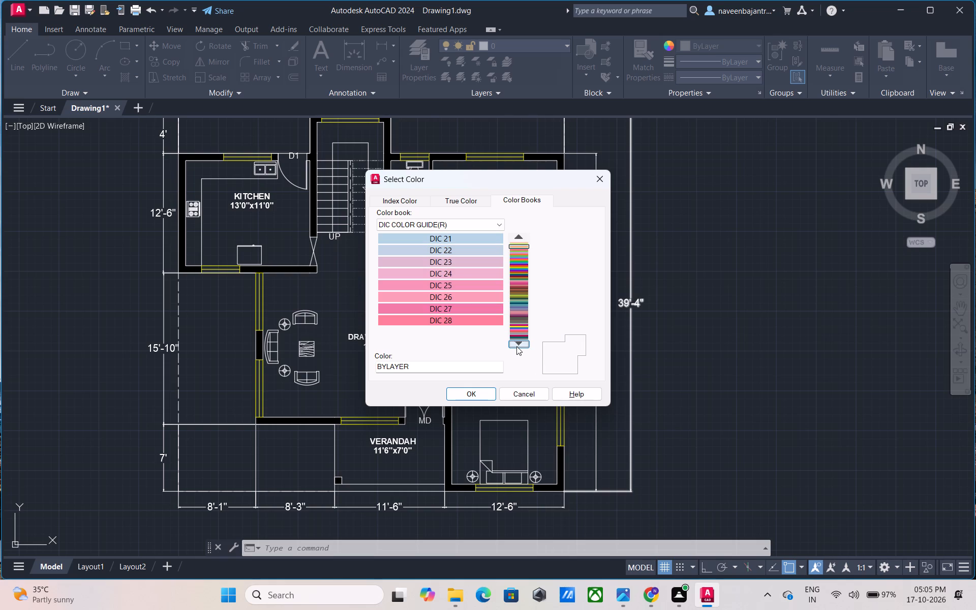
scroll(516, 346, "up", 3)
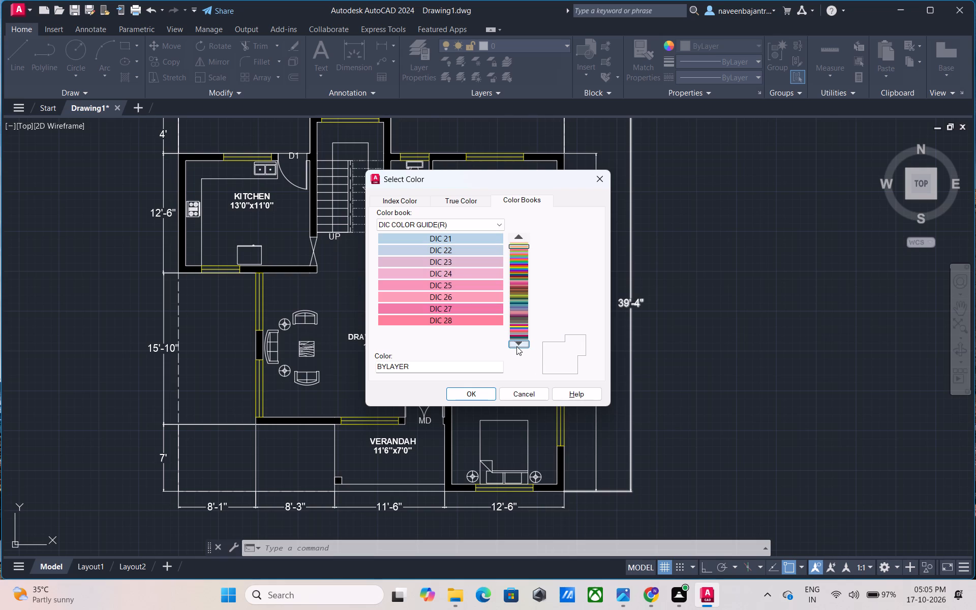
left_click(516, 346)
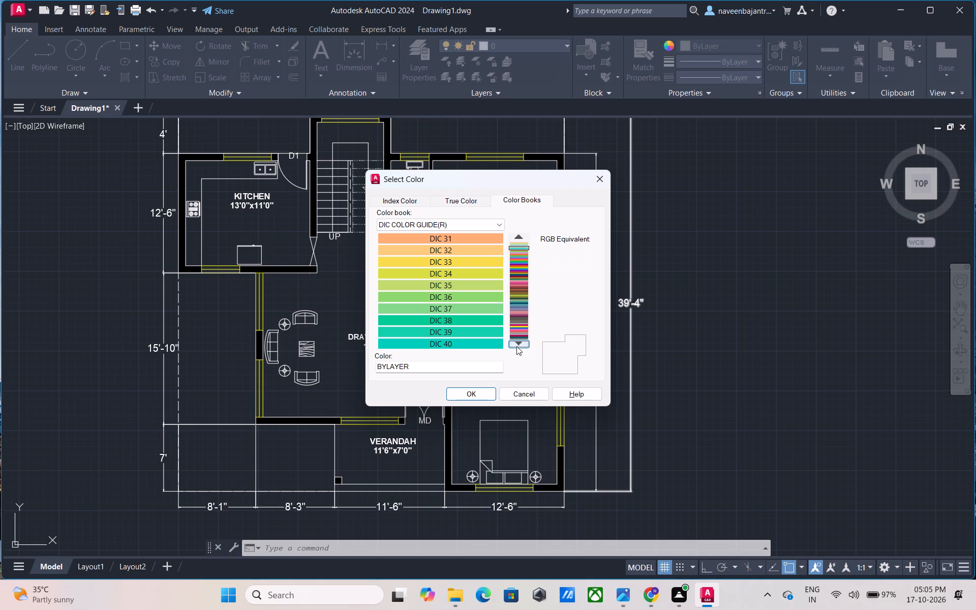
left_click(520, 343)
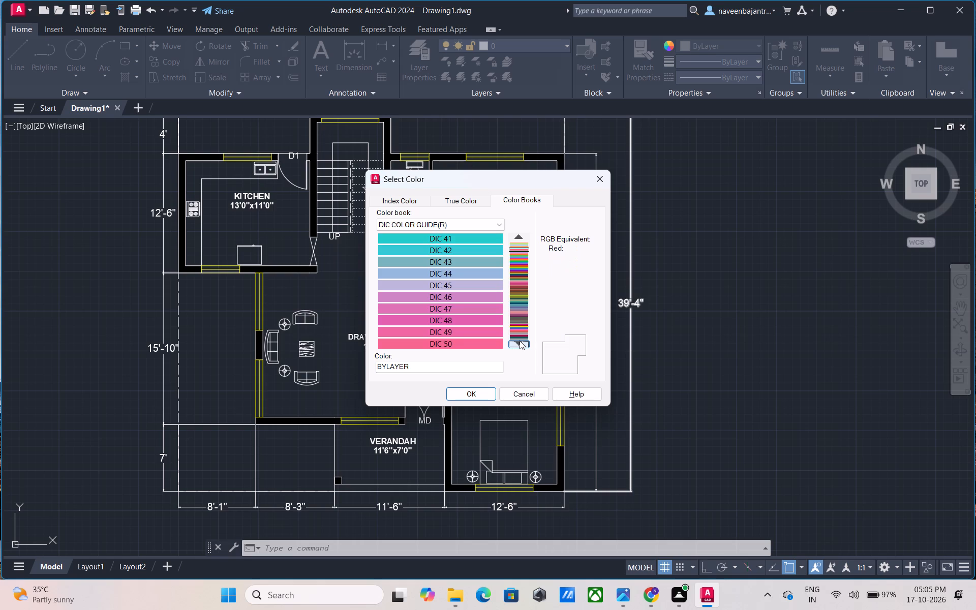
left_click(520, 341)
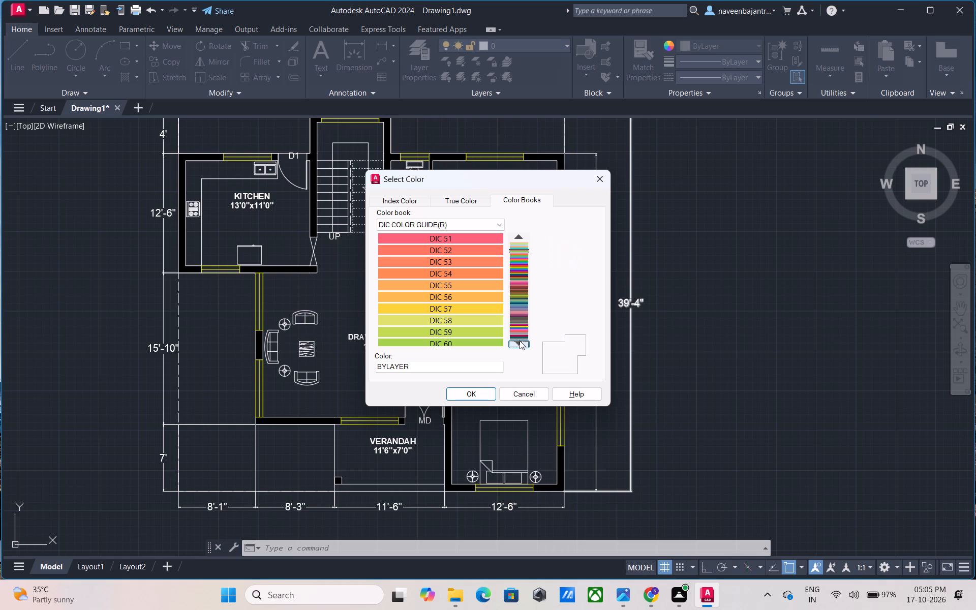
left_click(520, 341)
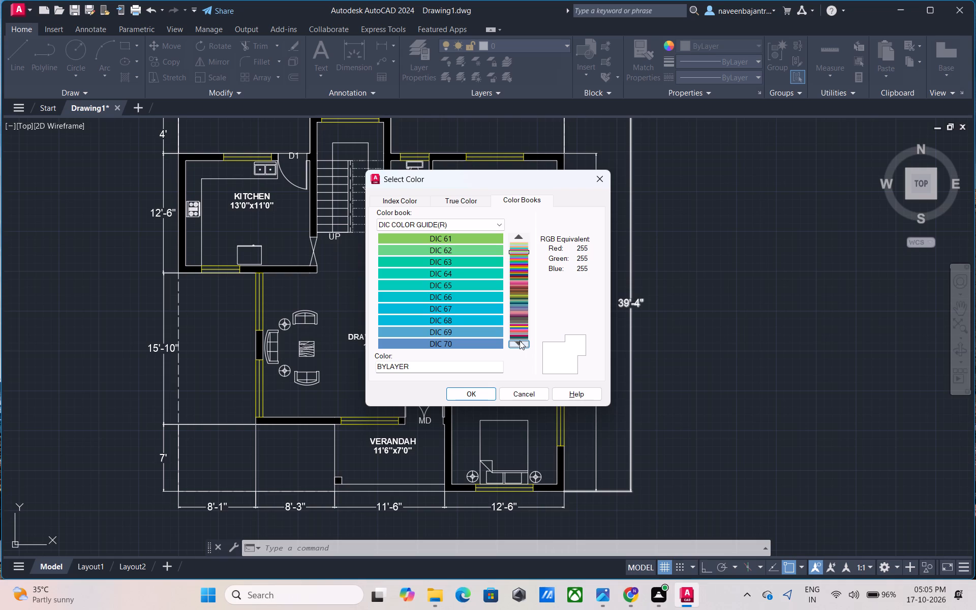
left_click(520, 341)
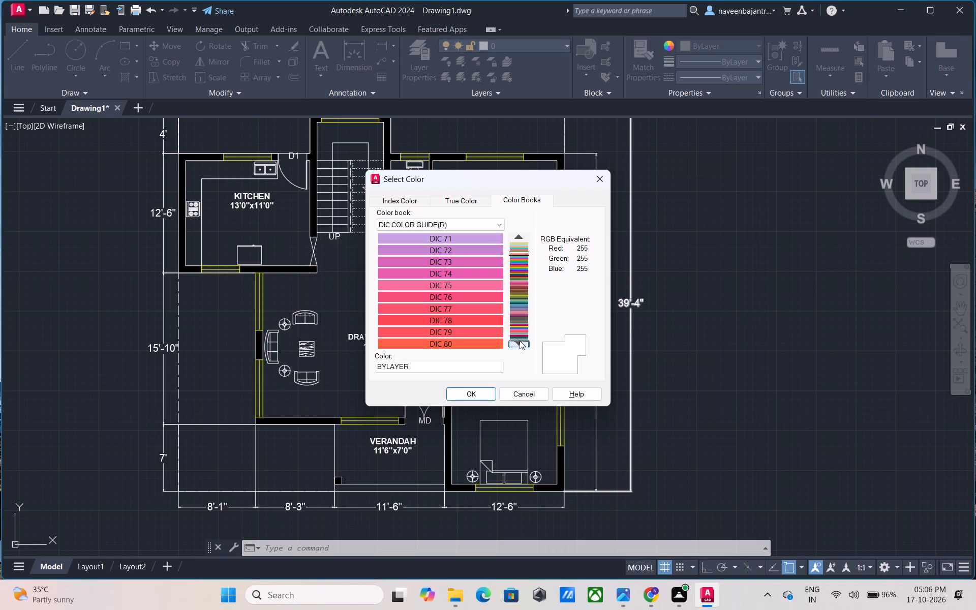
left_click(520, 341)
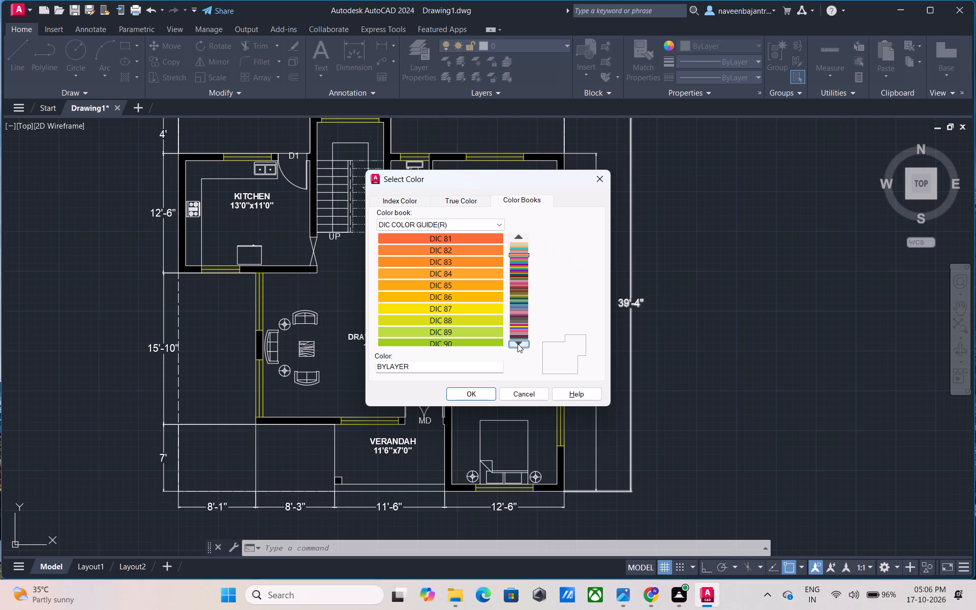
left_click(517, 344)
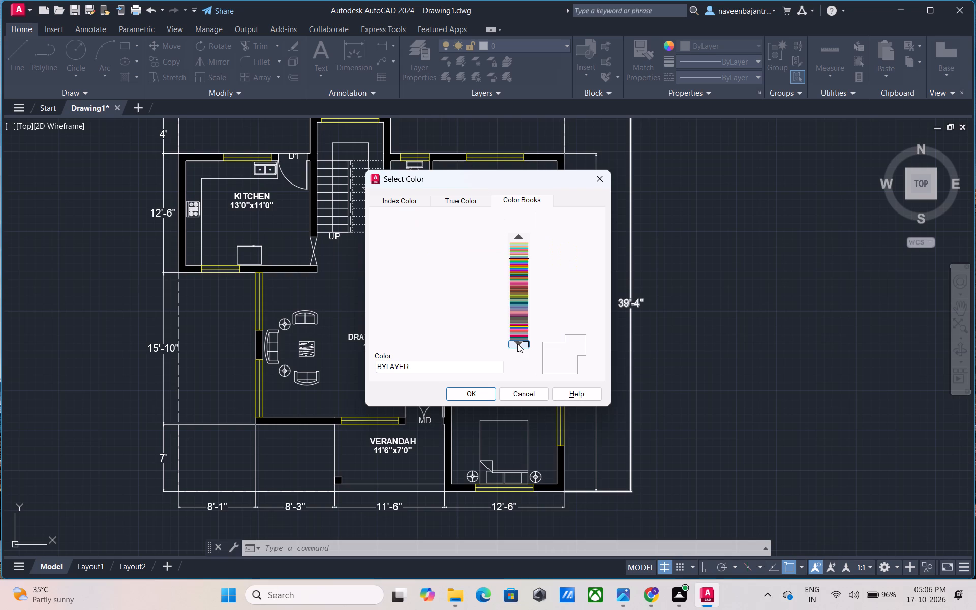
left_click(517, 344)
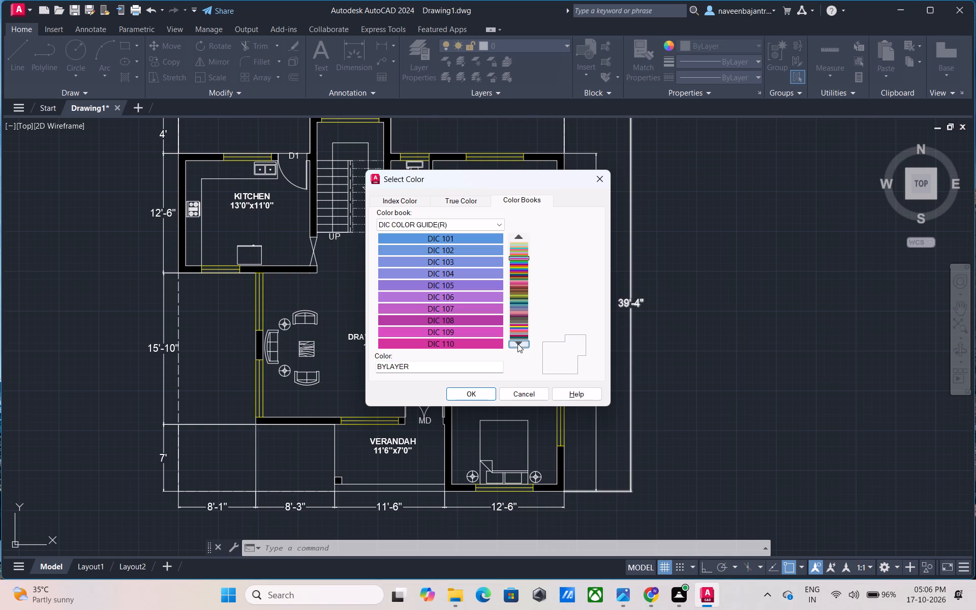
left_click(517, 344)
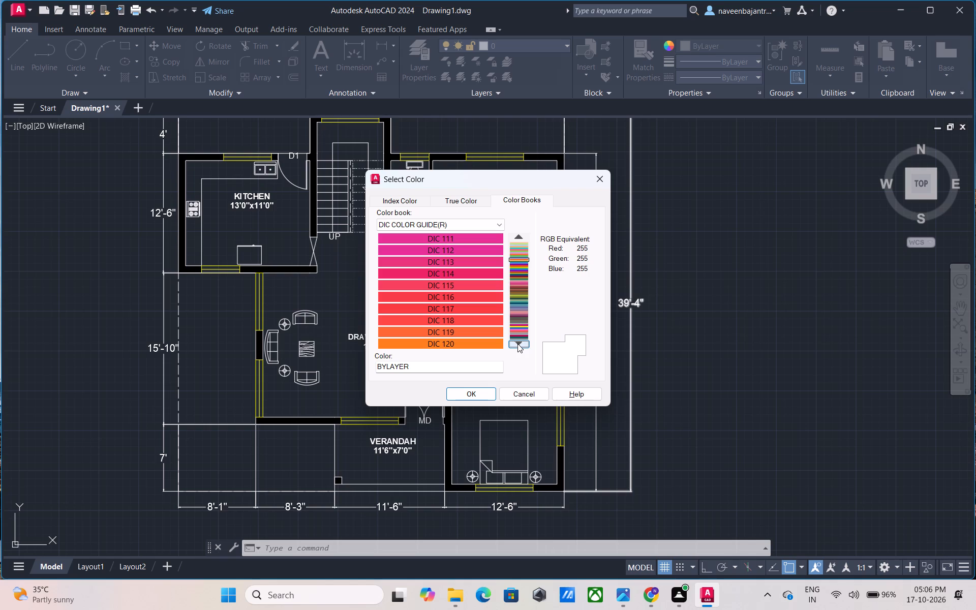
left_click(517, 344)
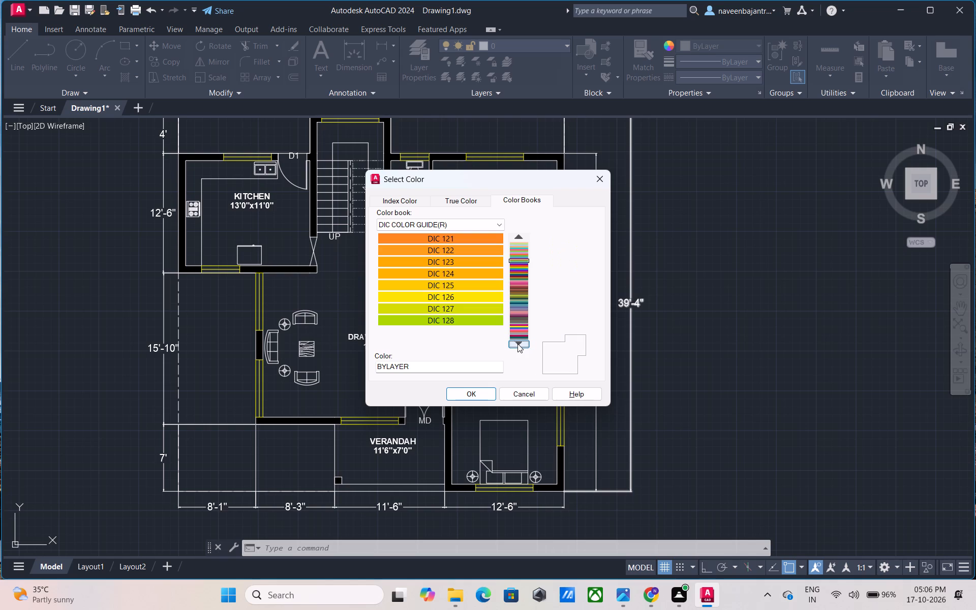
left_click(517, 344)
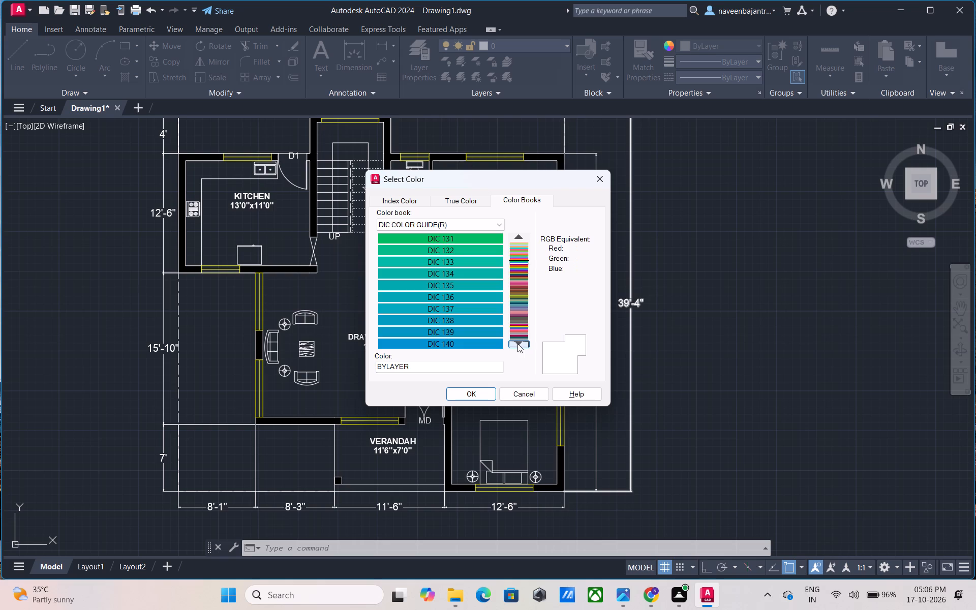
left_click(517, 344)
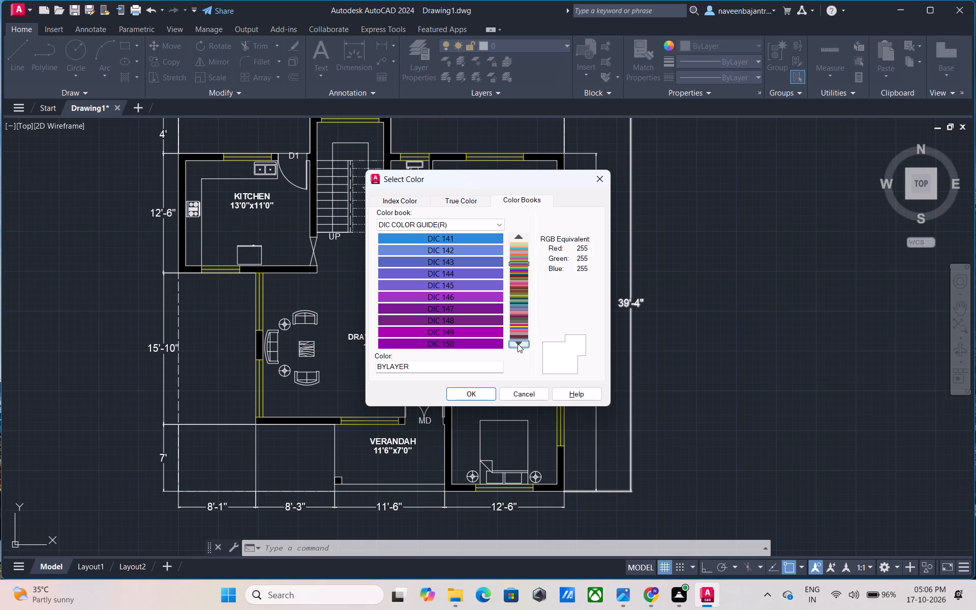
left_click(517, 344)
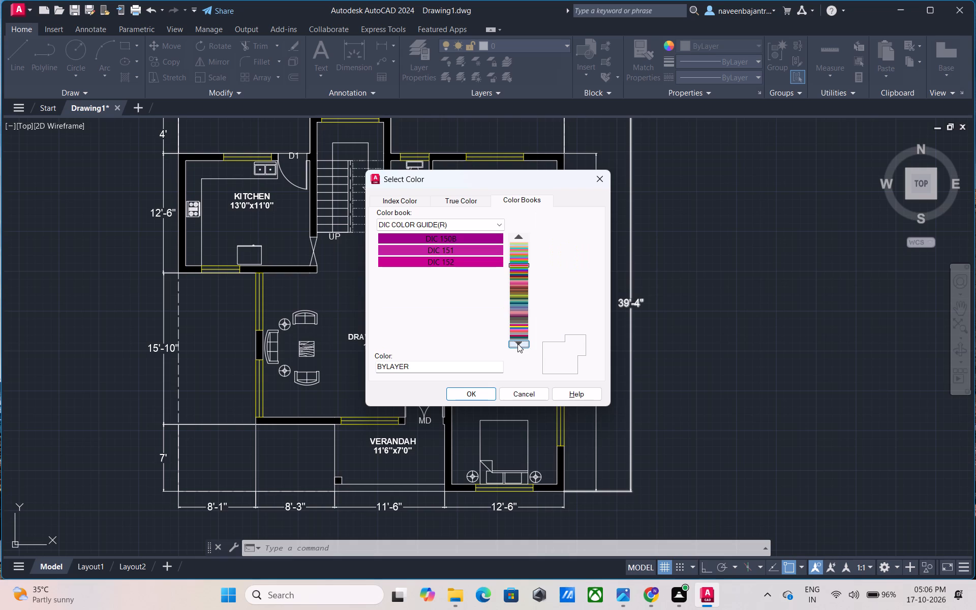
left_click(517, 344)
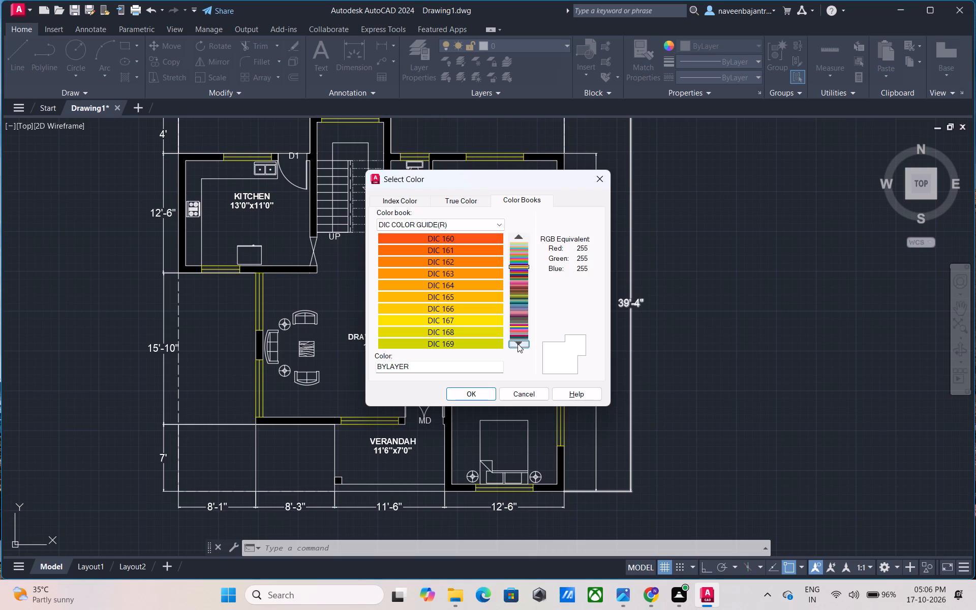
left_click(517, 344)
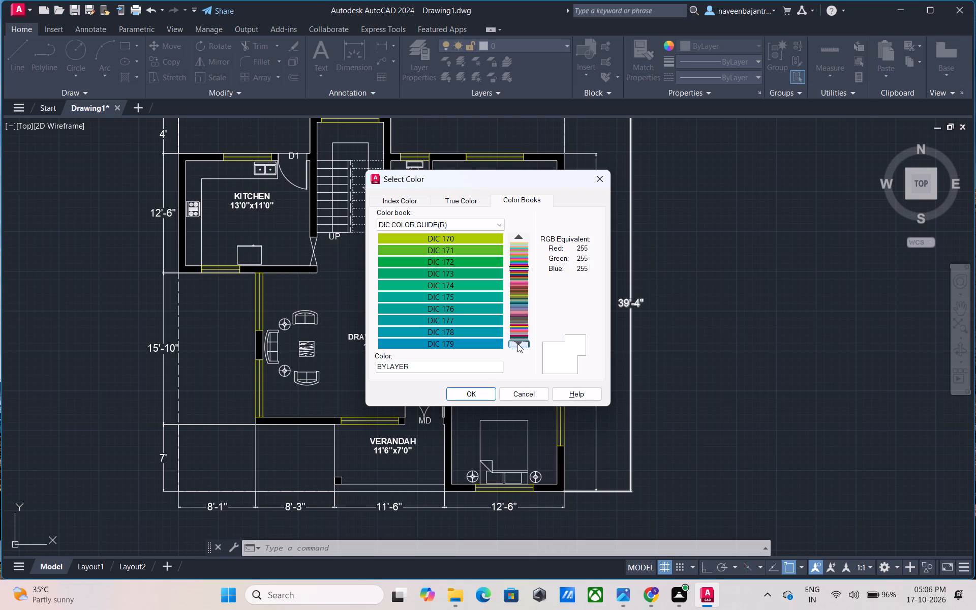
left_click(517, 344)
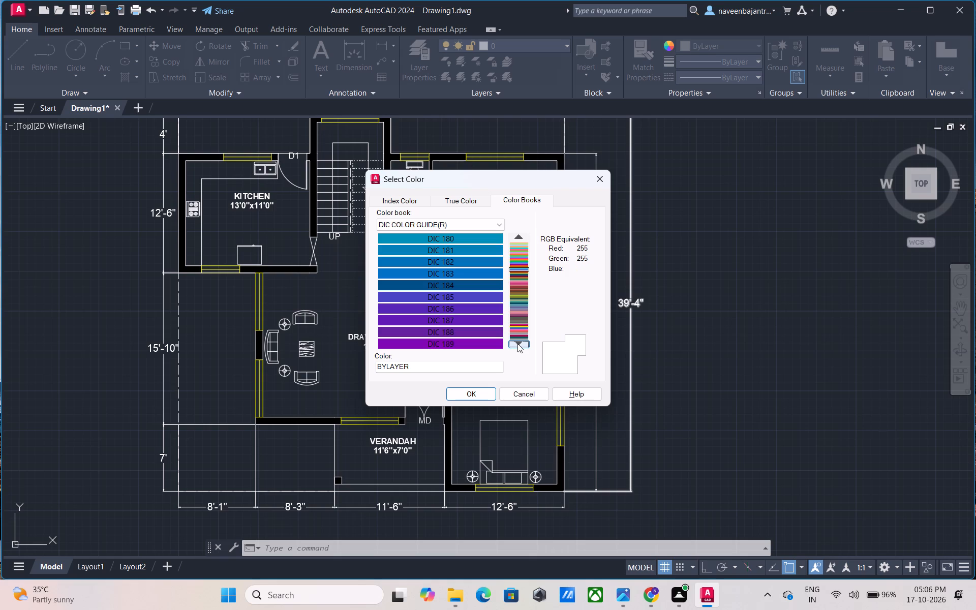
left_click(517, 344)
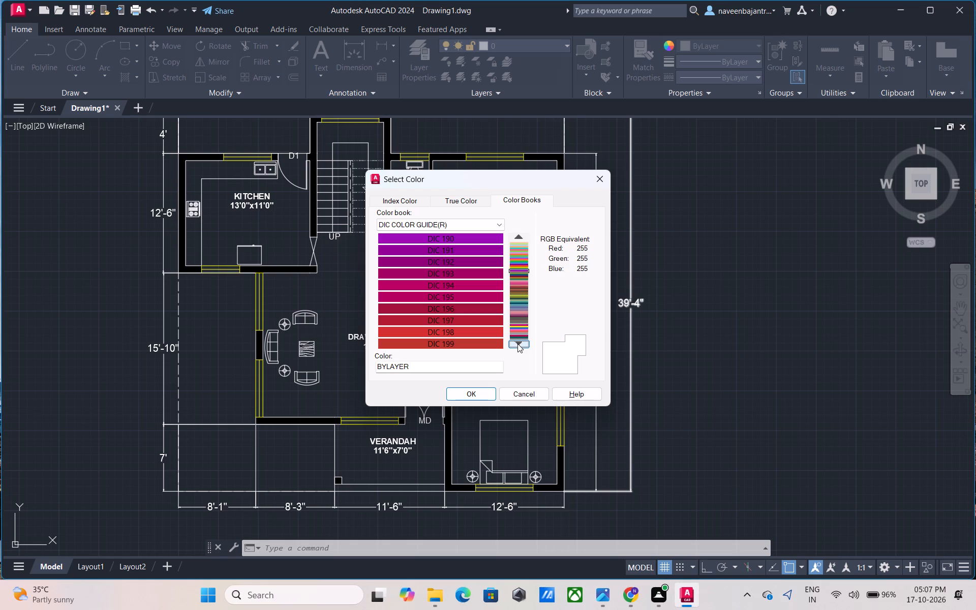
left_click(517, 344)
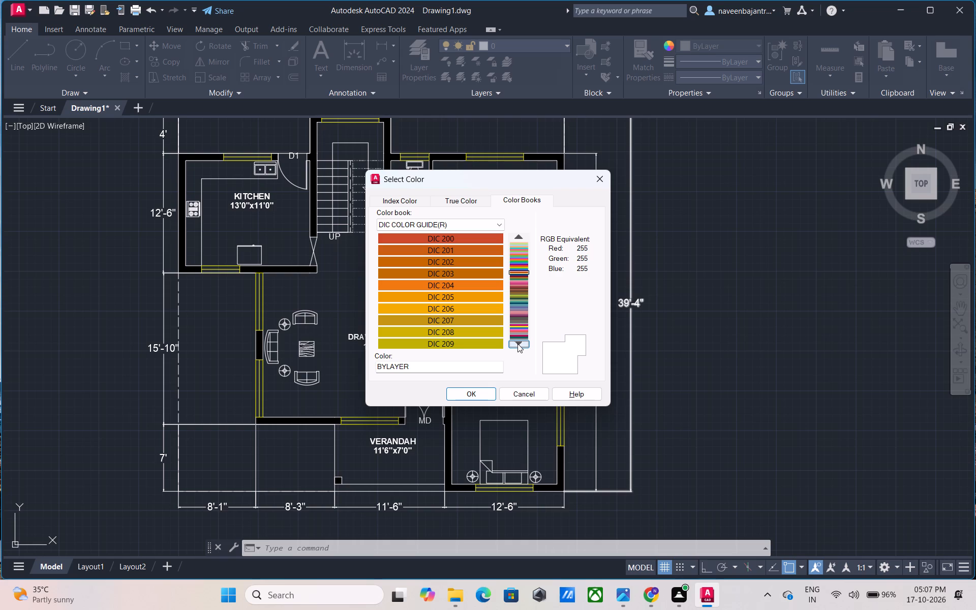
left_click(517, 344)
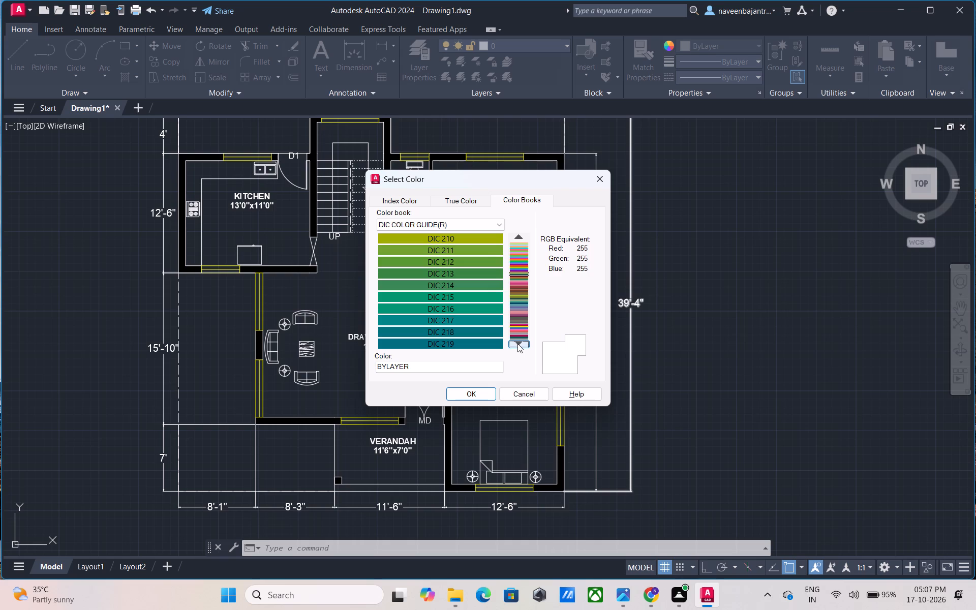
left_click(517, 344)
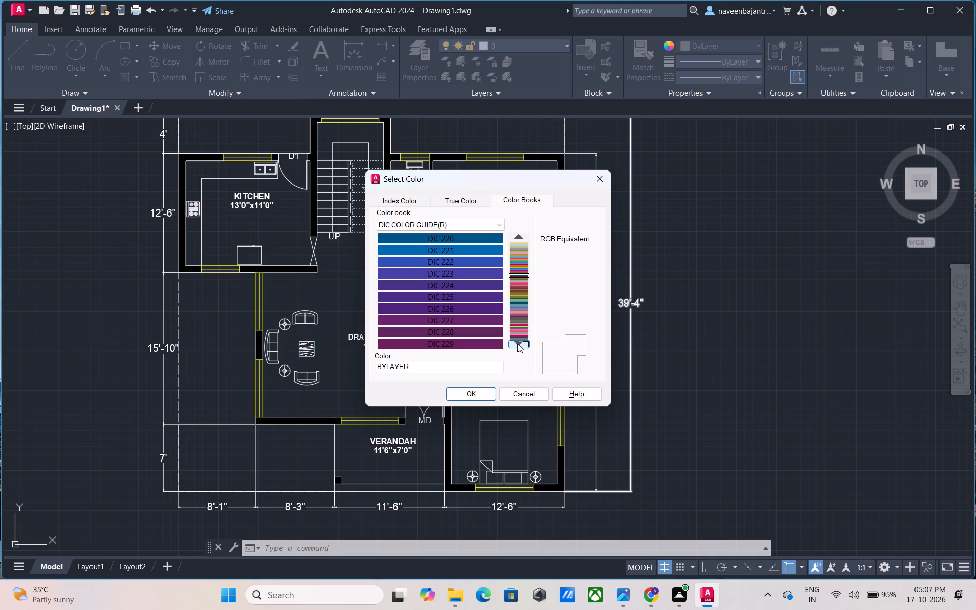
left_click(517, 344)
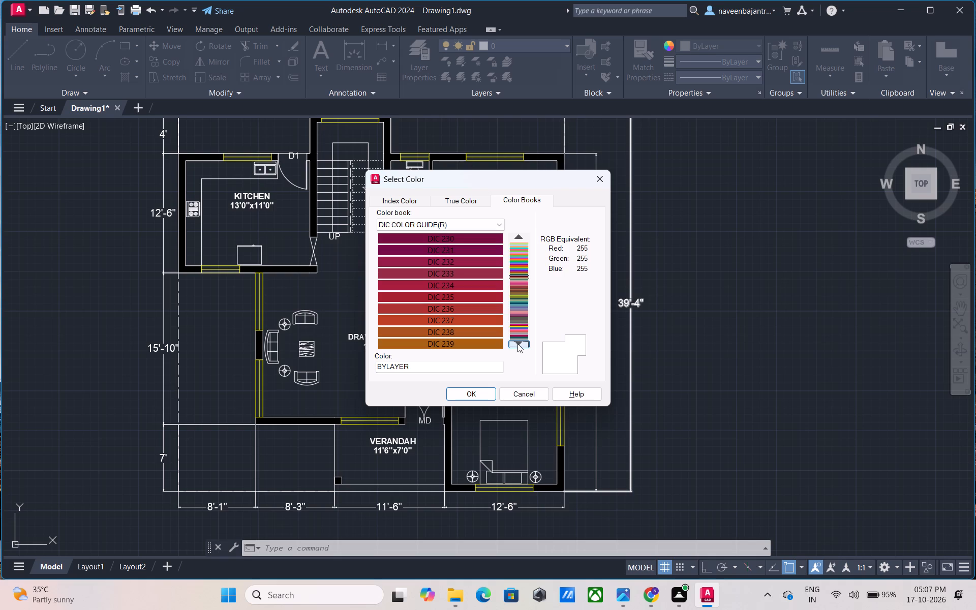
left_click(517, 344)
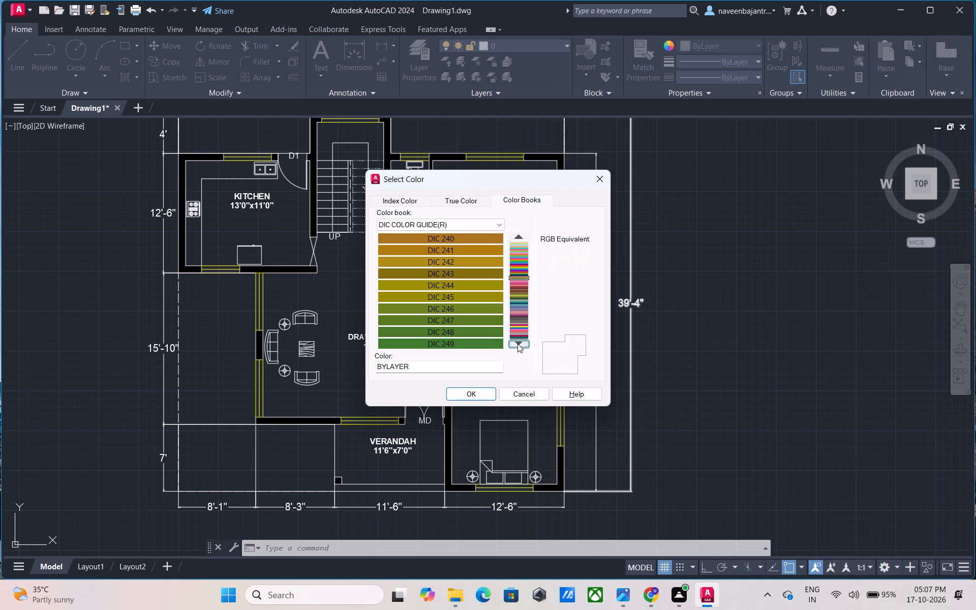
left_click(517, 344)
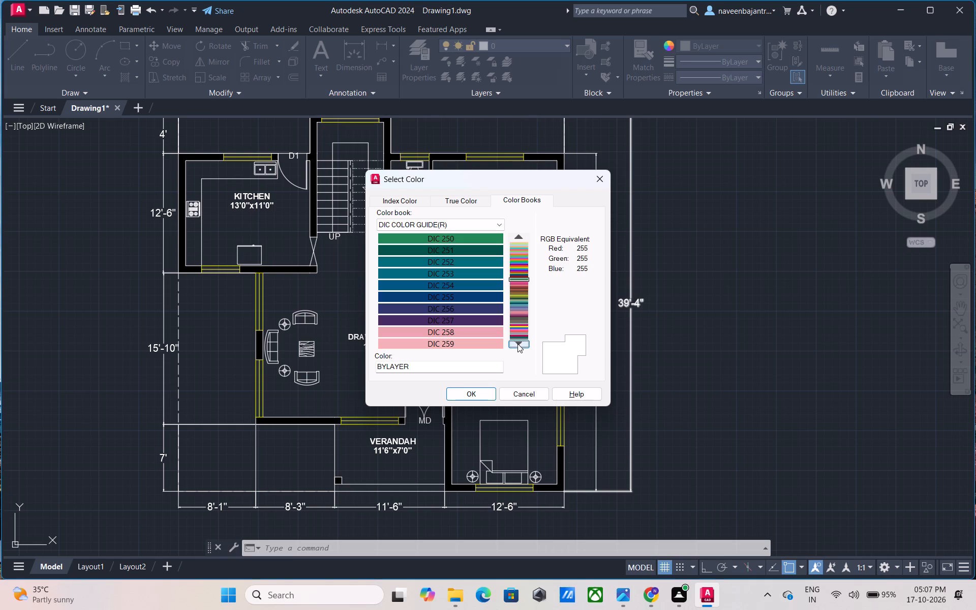
left_click(517, 344)
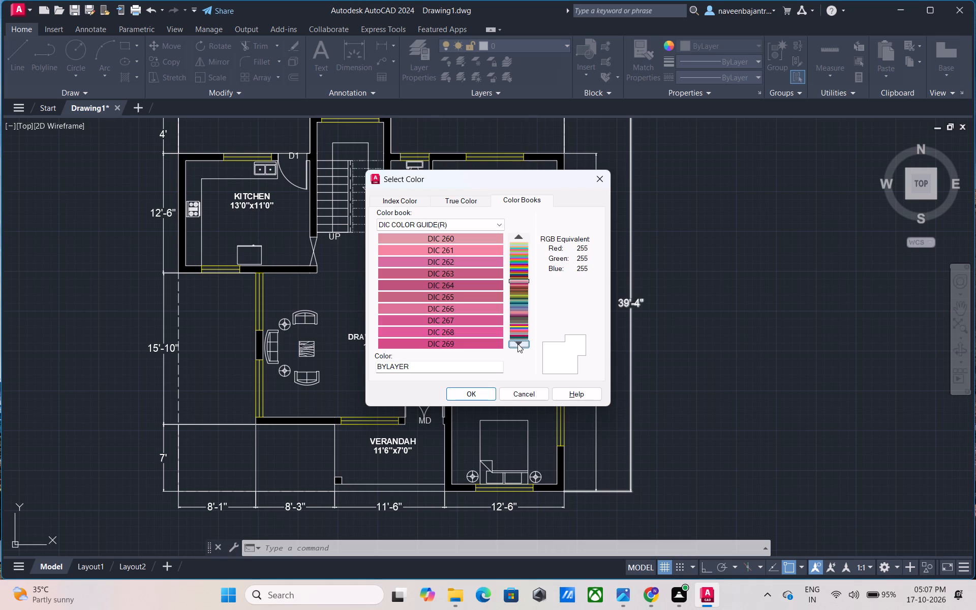
Browse the DIC COLOR GUIDE(R) color book from DIC 270 through the DIC 349 shades, and leave it without choosing a color.
left_click(517, 344)
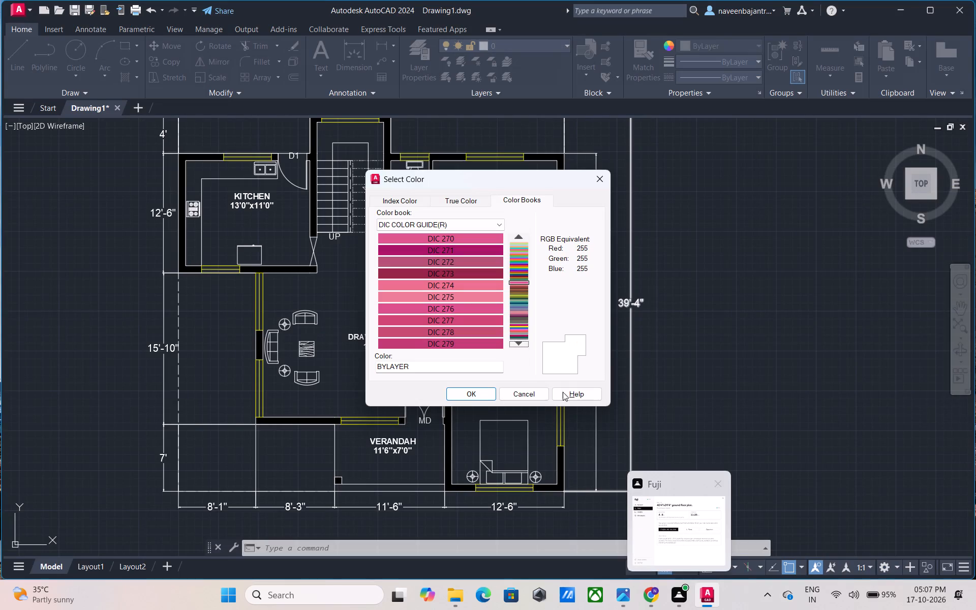
left_click(514, 346)
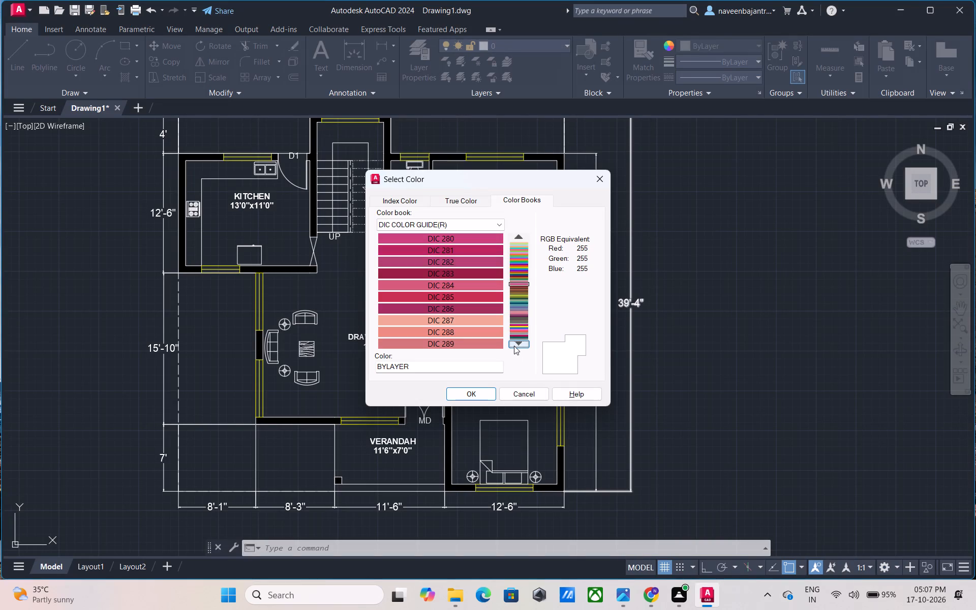
left_click(514, 346)
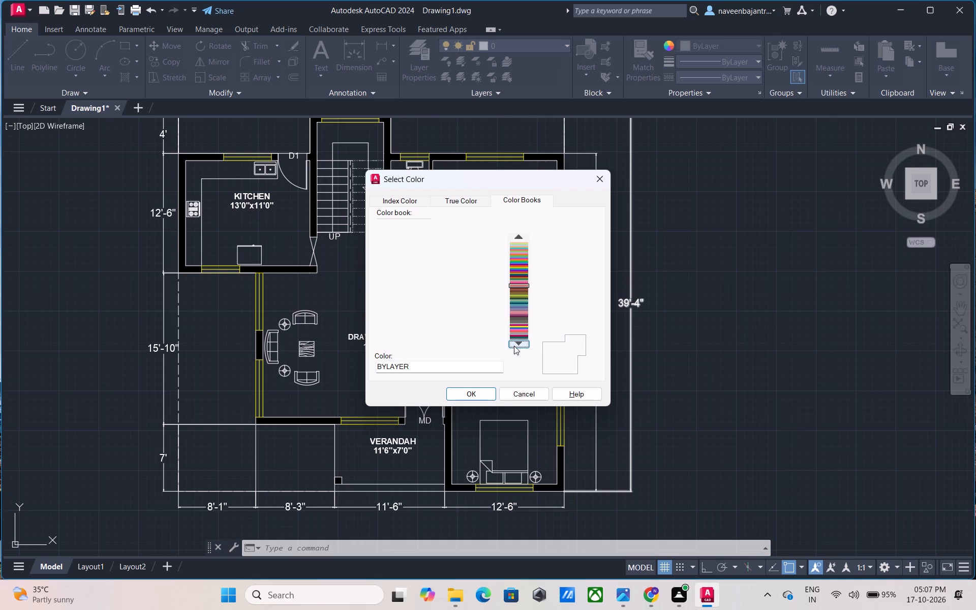
left_click(514, 346)
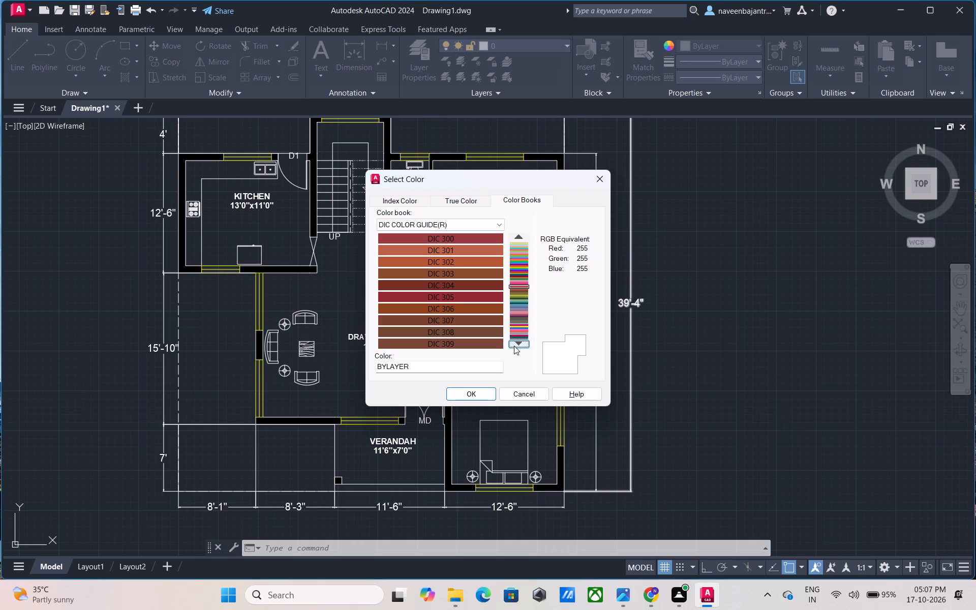
left_click(514, 346)
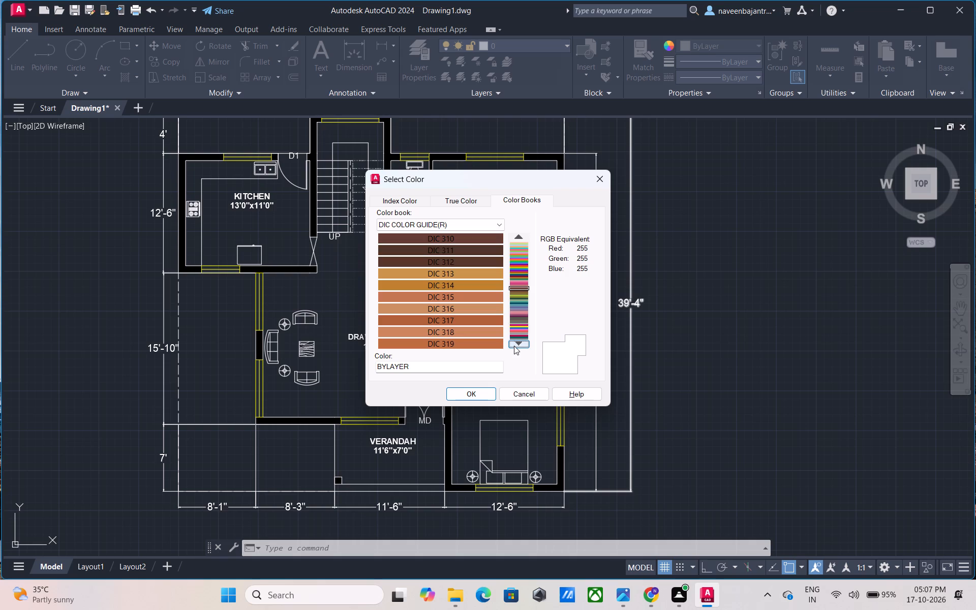
left_click(514, 346)
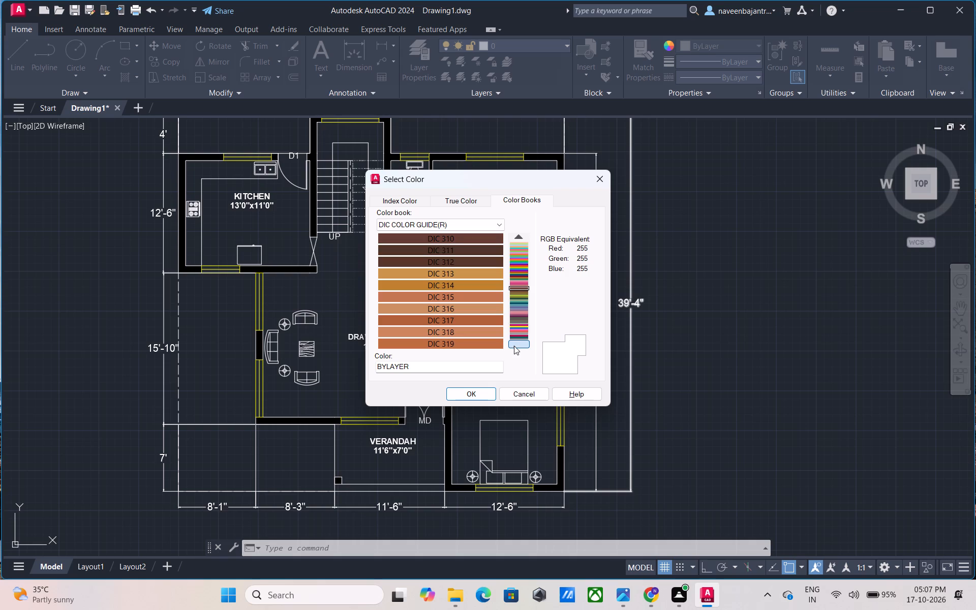
left_click(514, 346)
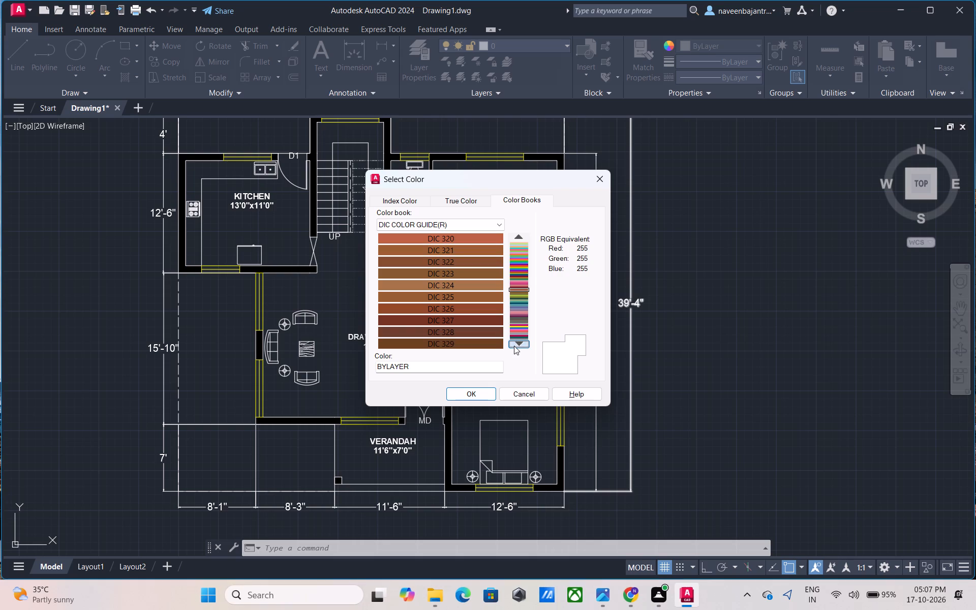
left_click(514, 346)
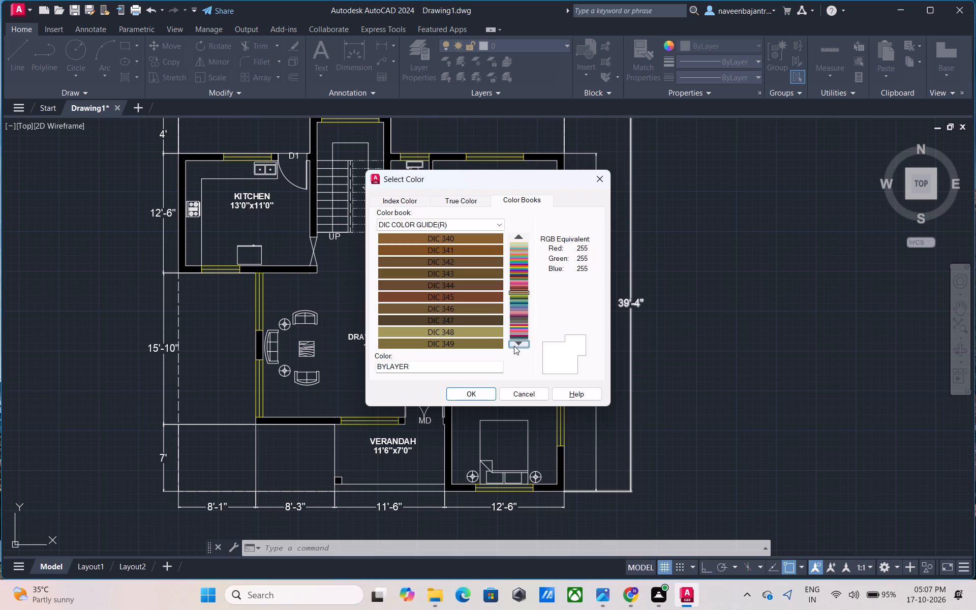
left_click(515, 395)
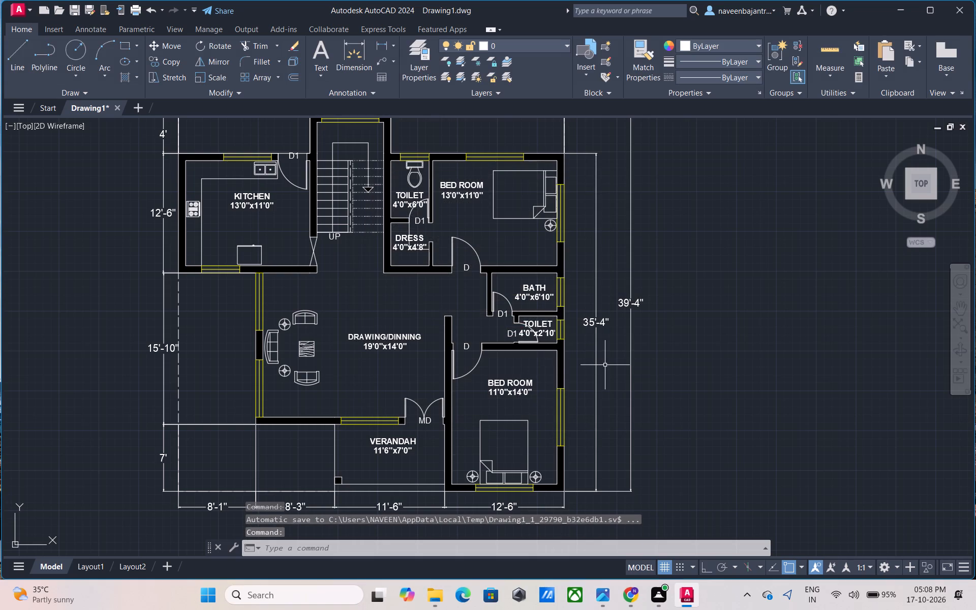
Draw a rectangular border about 54'-11 1/2" by 49'-9" around the whole floor plan and its dimensions.
scroll(607, 365, "down", 1)
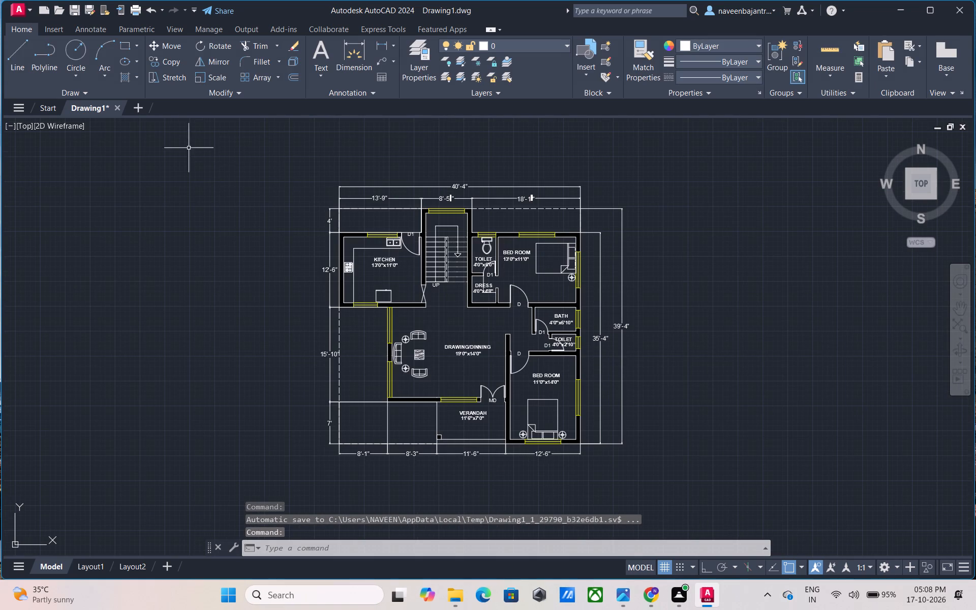
left_click(124, 49)
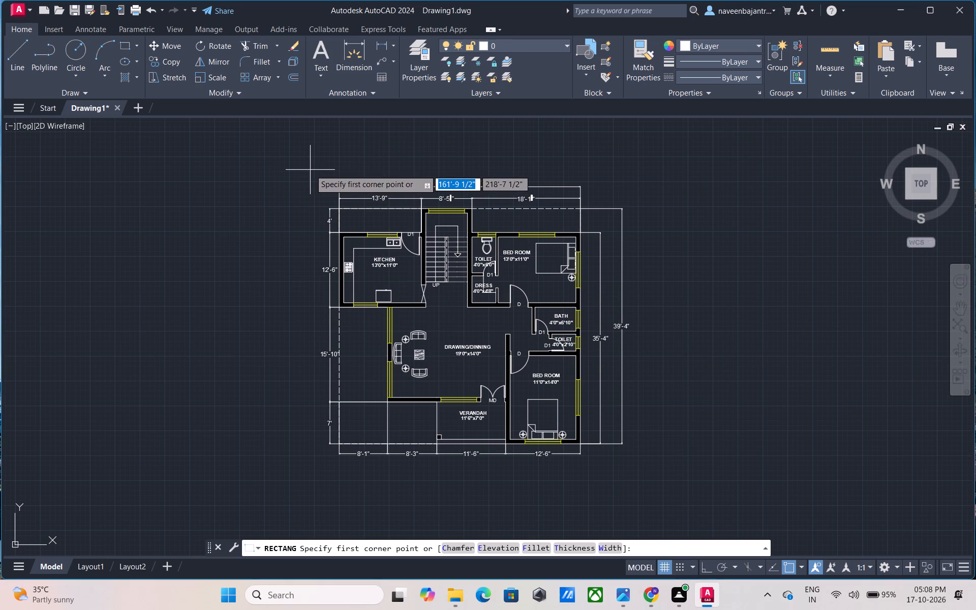
left_click(310, 170)
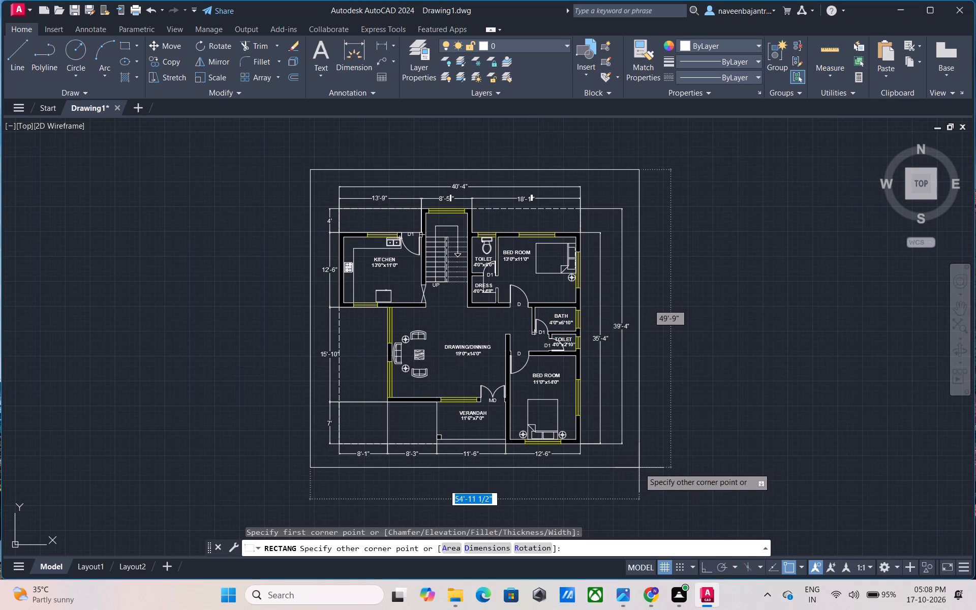
left_click(639, 468)
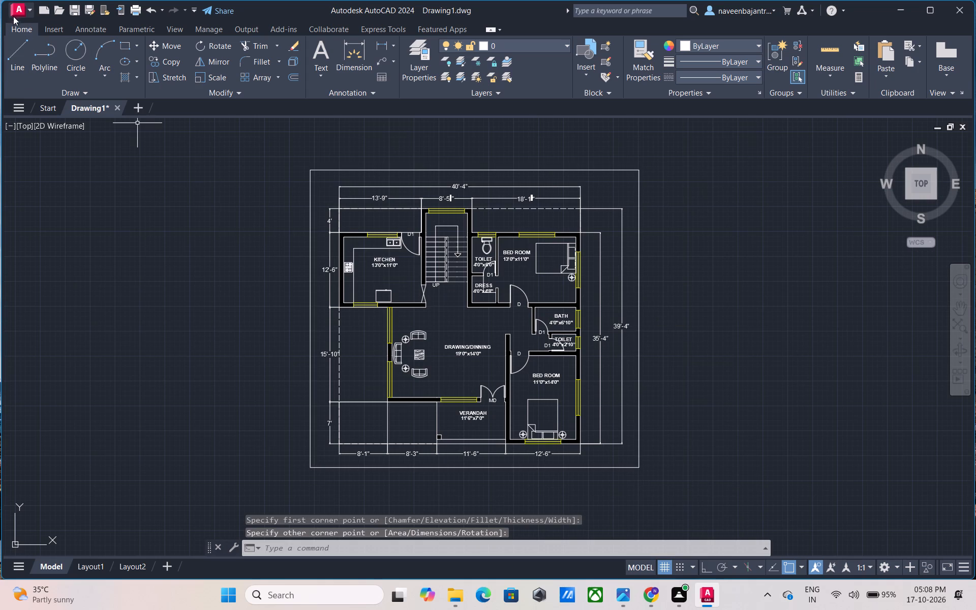
Save the drawing as "Drawing1.dwg 40.40.40" in the ddddd folder on the Desktop, checking the existing file names for numbering.
left_click(16, 13)
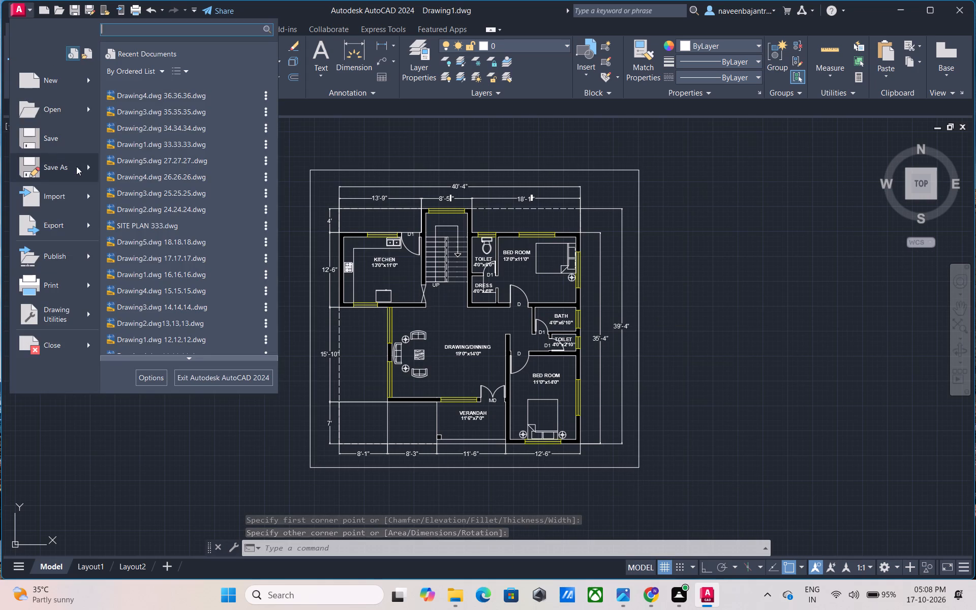
left_click(162, 102)
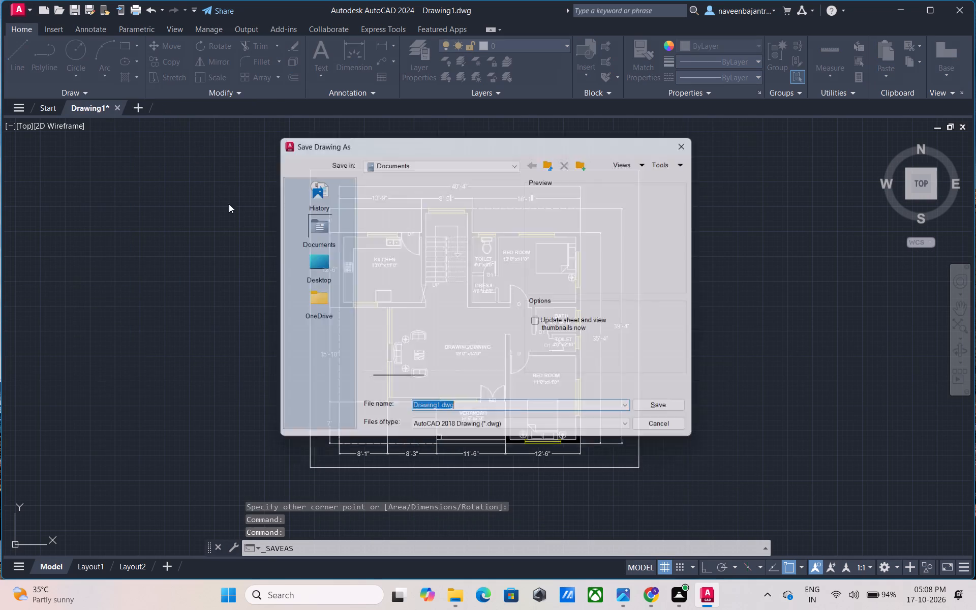
left_click(322, 262)
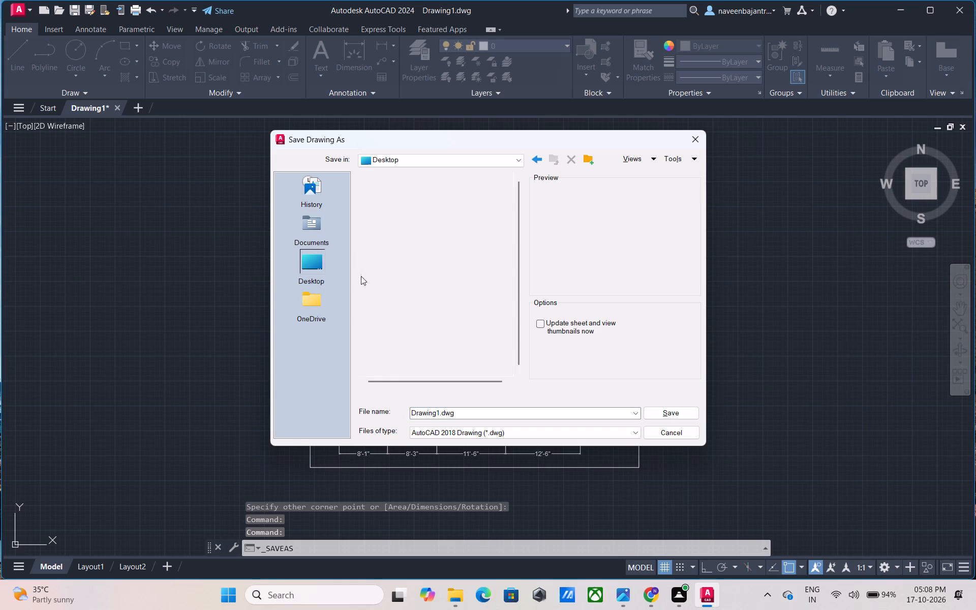
double_click(392, 371)
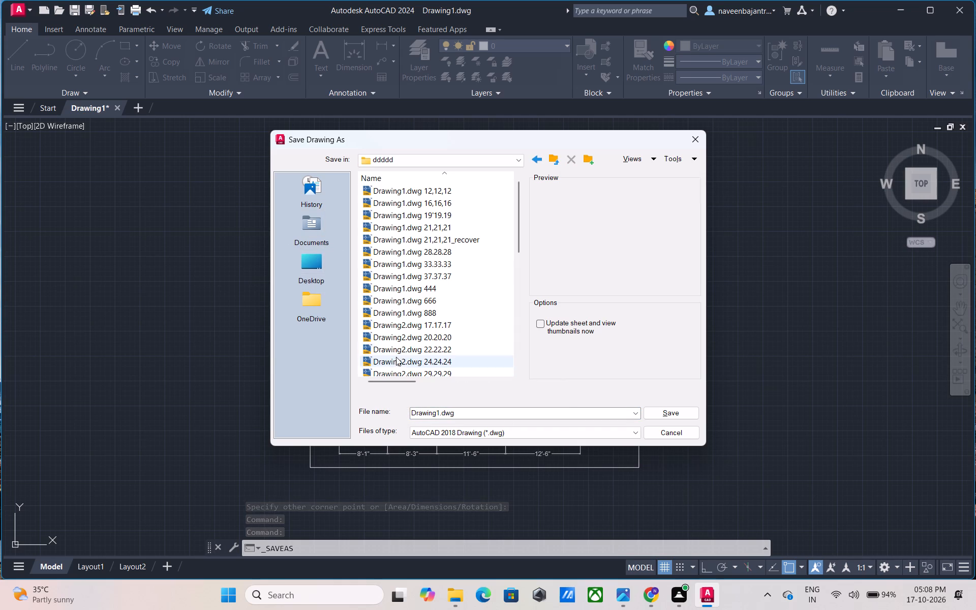
scroll(415, 323, "down", 6)
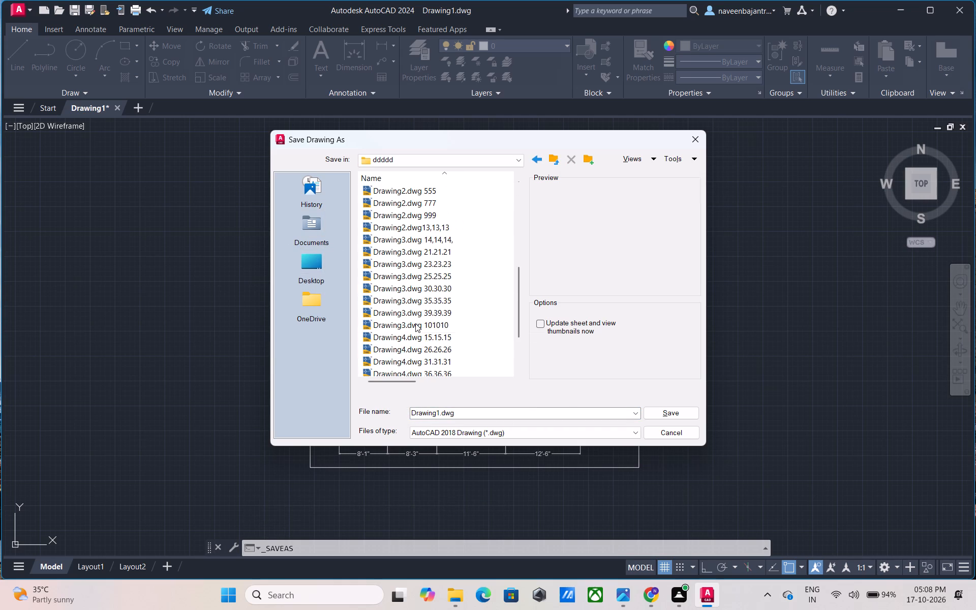
scroll(415, 323, "down", 4)
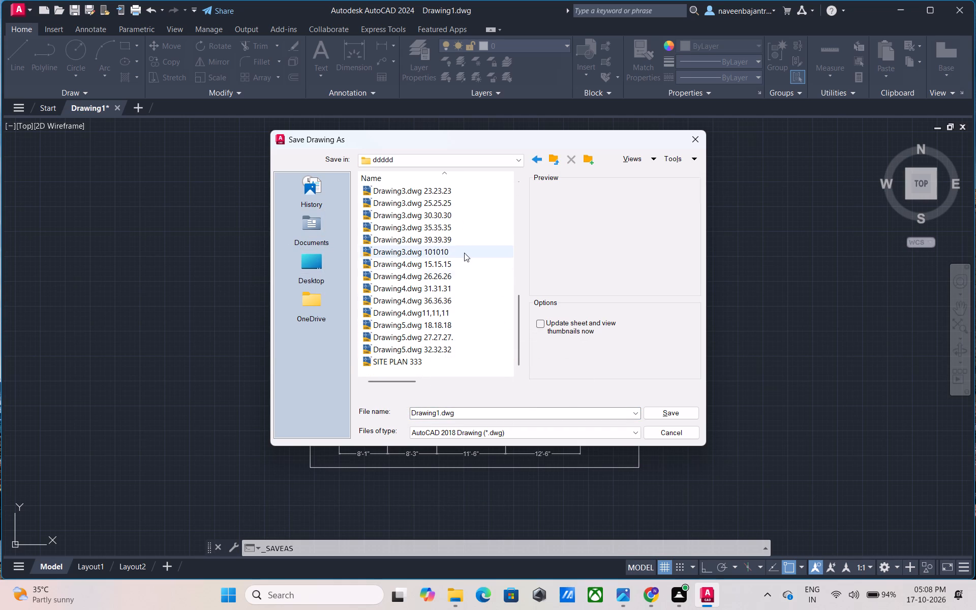
scroll(466, 240, "up", 1)
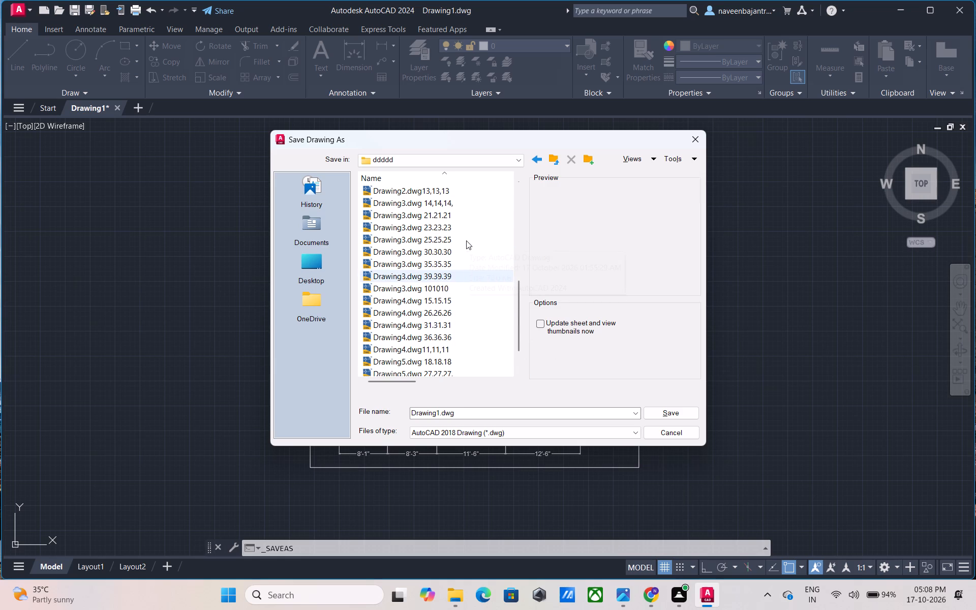
scroll(466, 240, "up", 3)
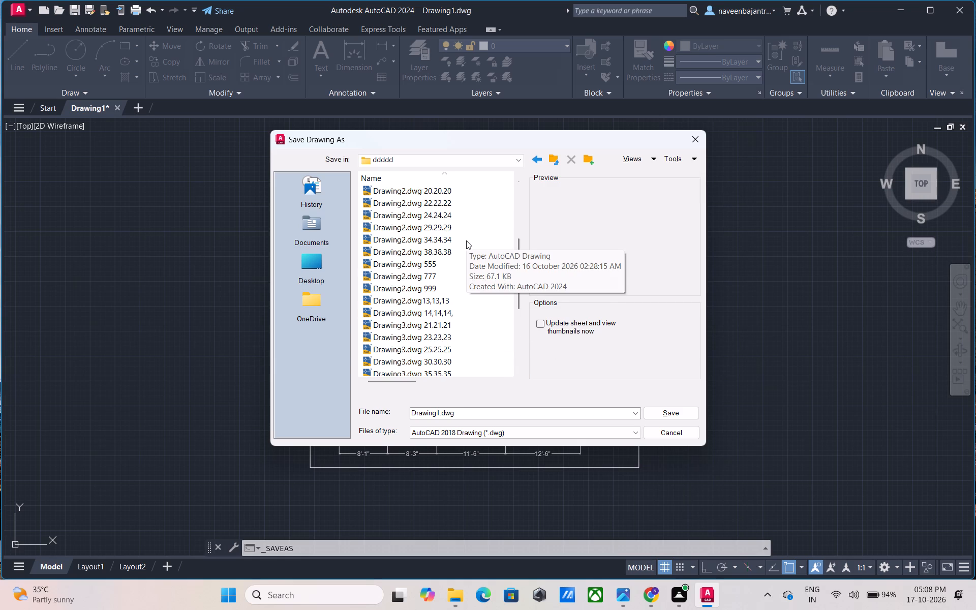
scroll(466, 240, "up", 1)
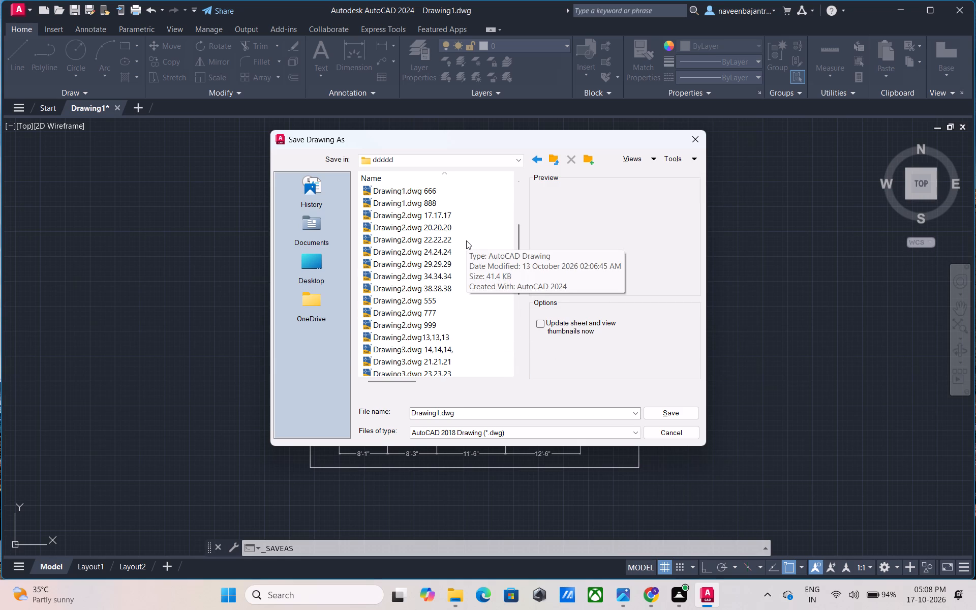
scroll(466, 240, "up", 6)
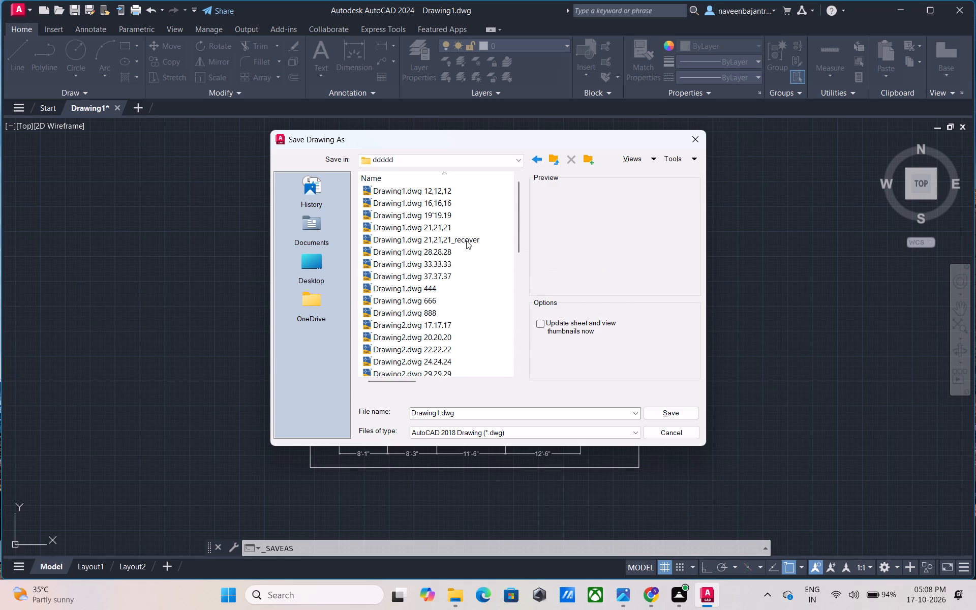
scroll(466, 240, "up", 1)
left_click(474, 408)
left_click(474, 411)
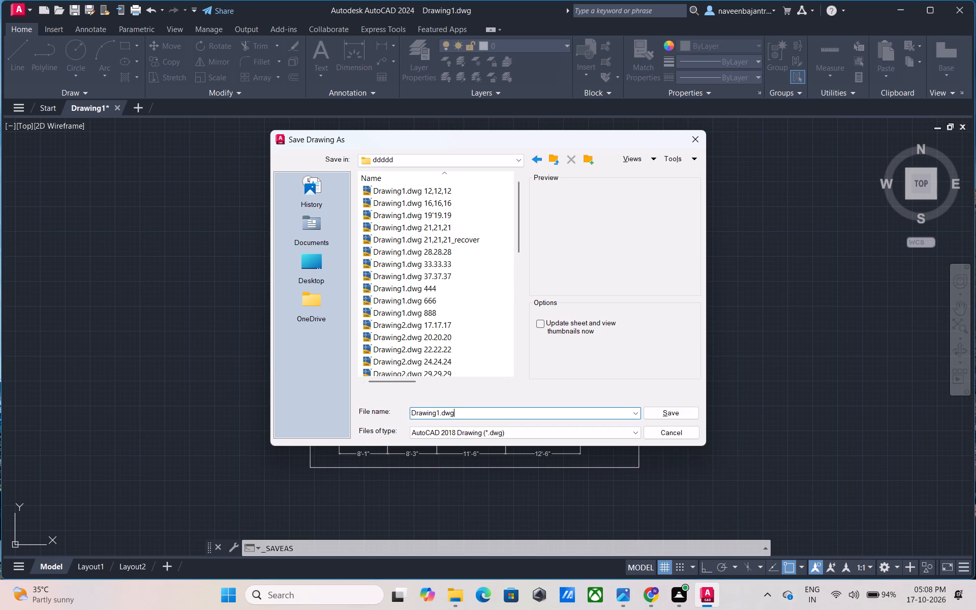
key("space")
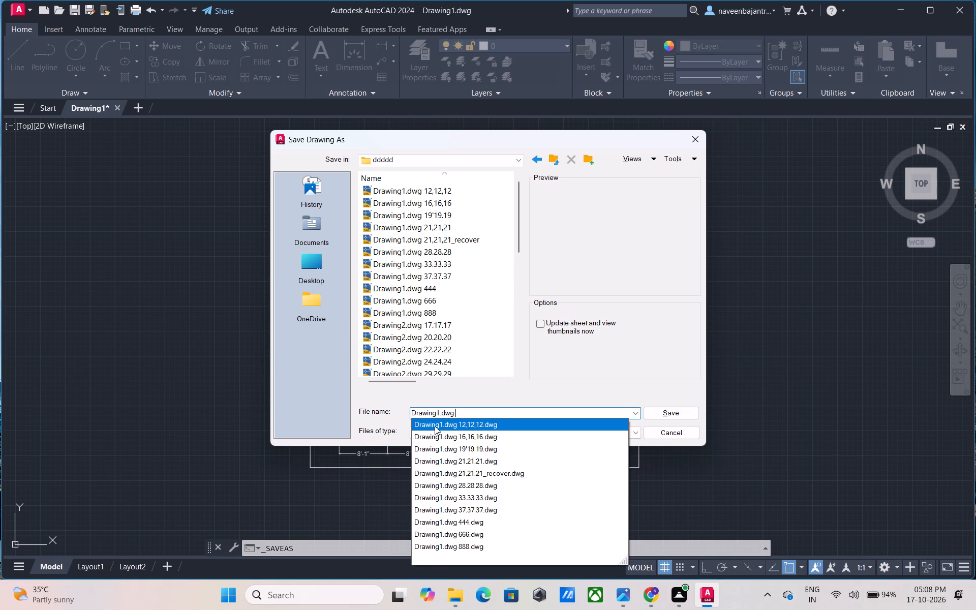
key("4")
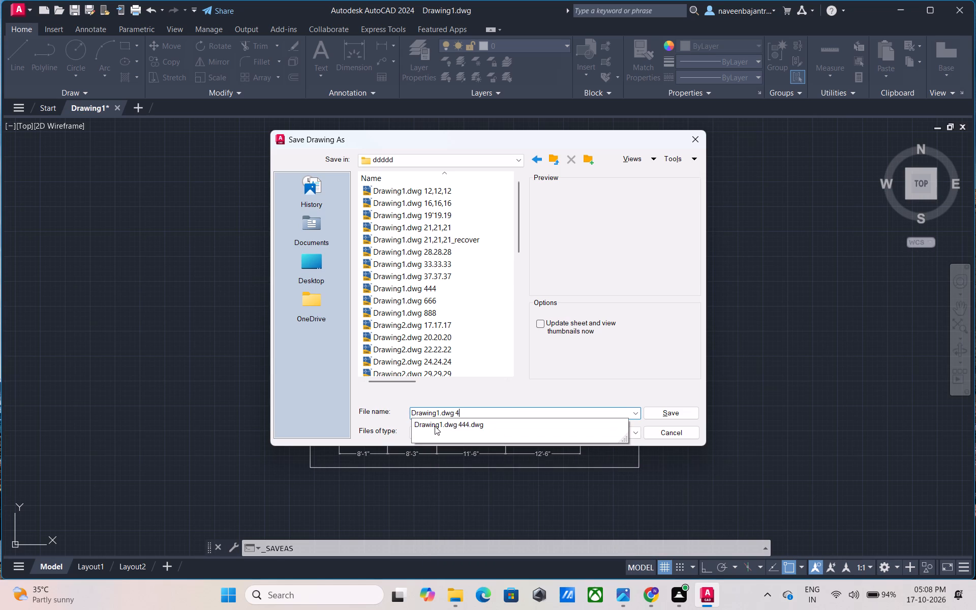
type("0.40.40")
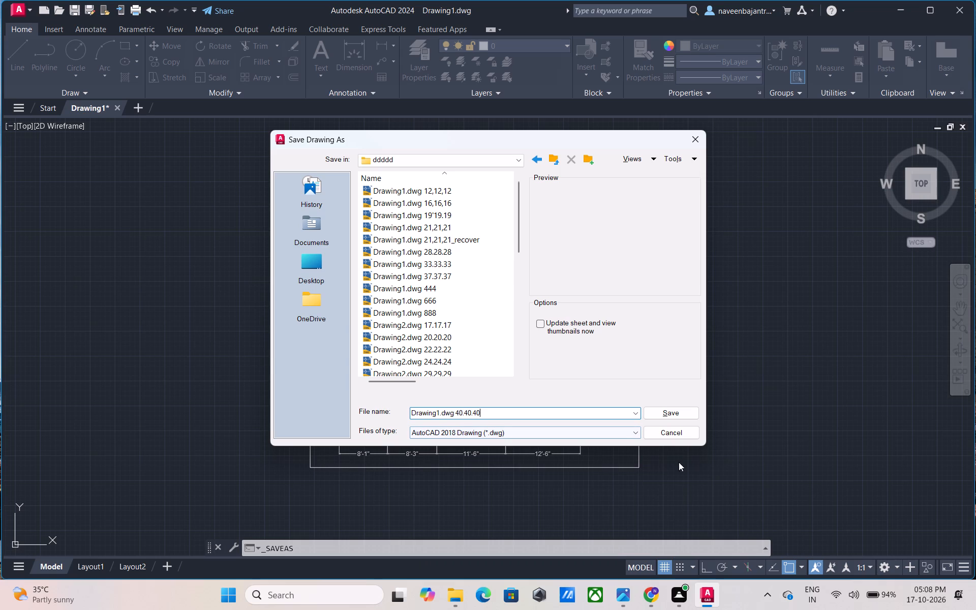
left_click(663, 413)
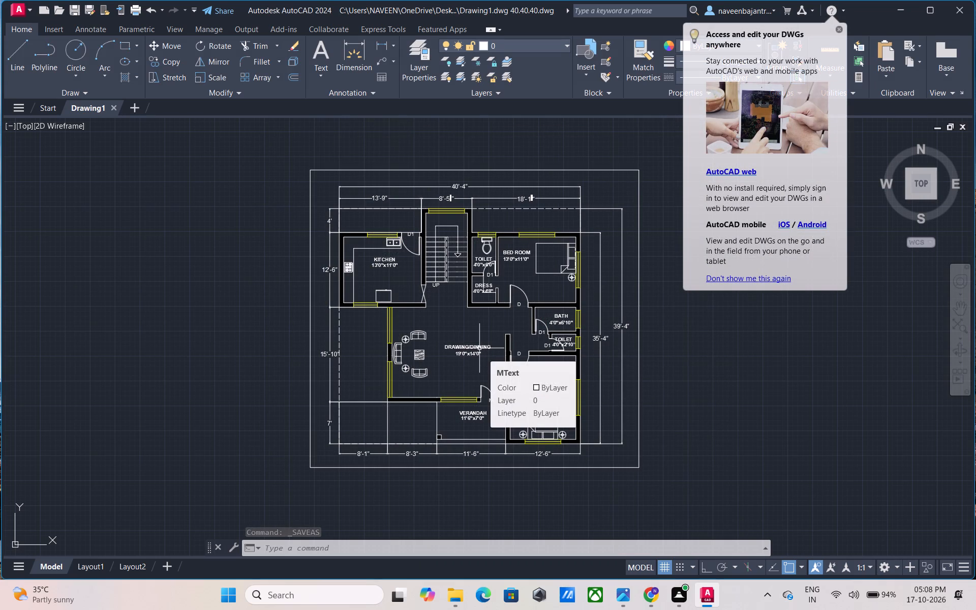
Set up a plot using DWG To PDF.pc3, with a window plot area around the outer border and the plot centered.
key("ctrl+p")
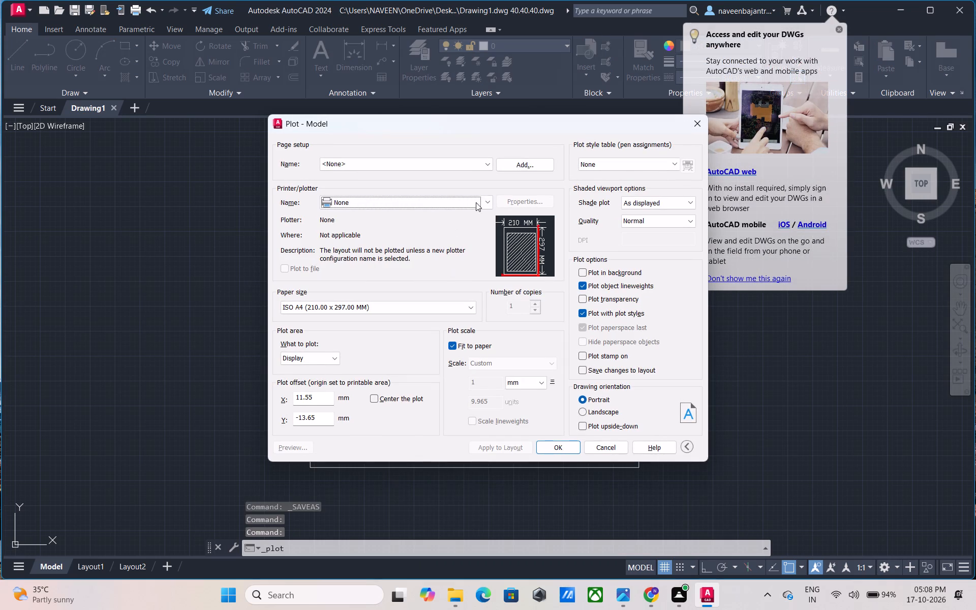
left_click(486, 200)
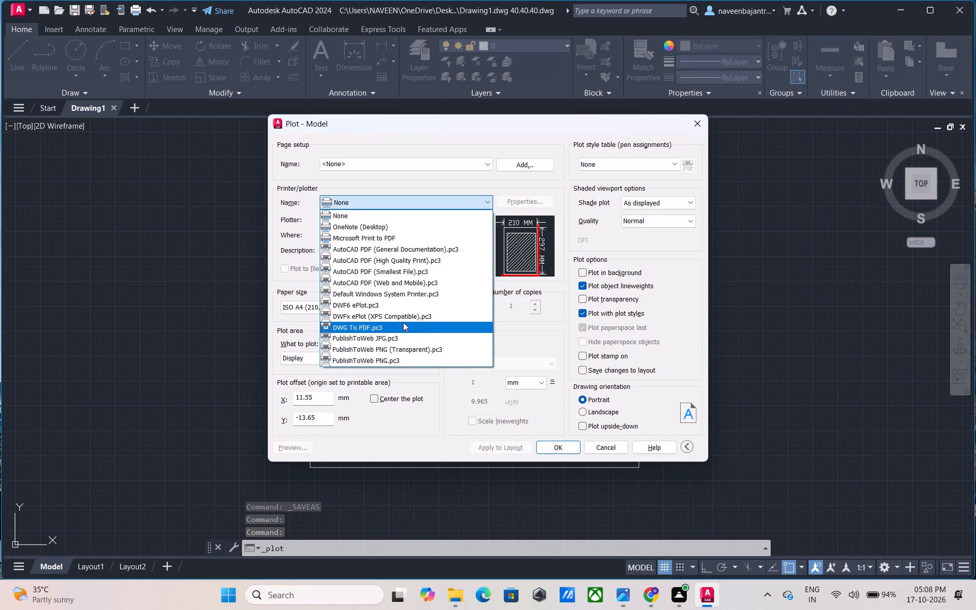
left_click(401, 325)
left_click(321, 362)
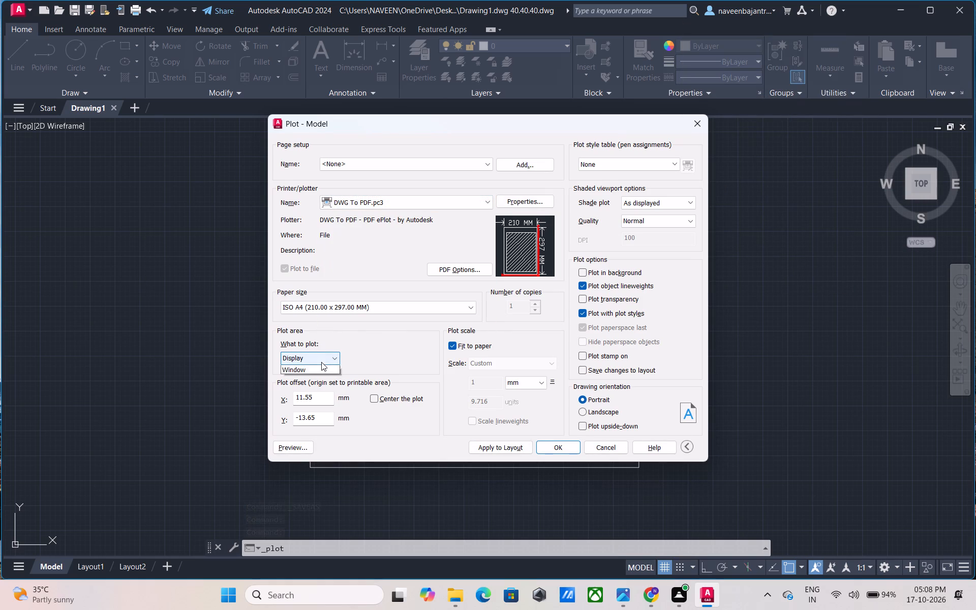
left_click(317, 391)
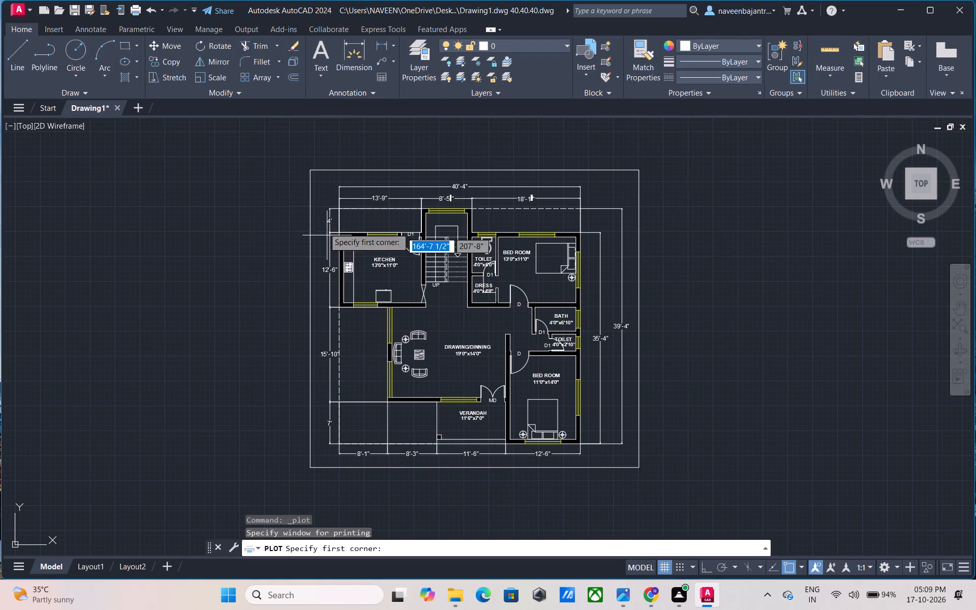
left_click(310, 172)
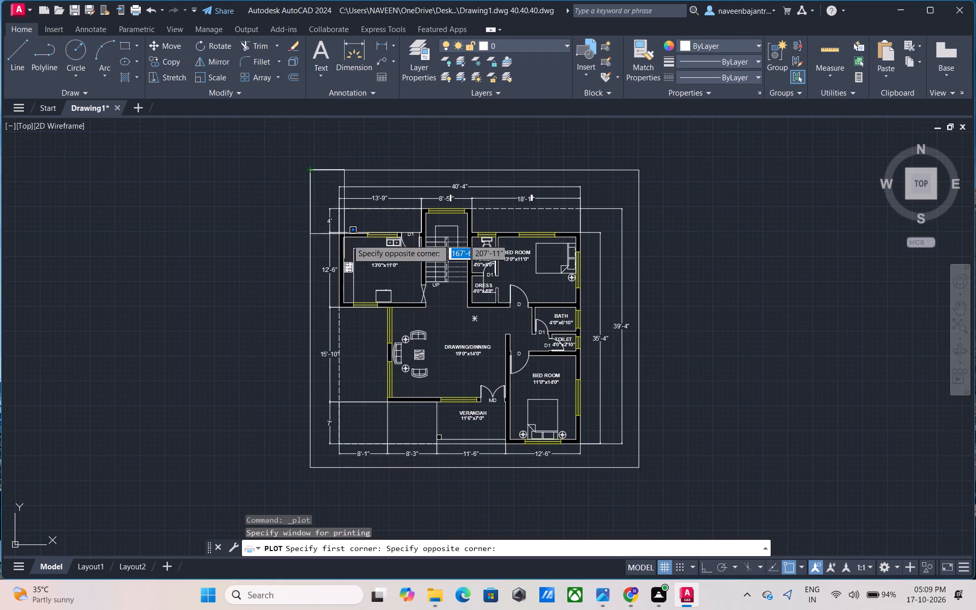
left_click(636, 468)
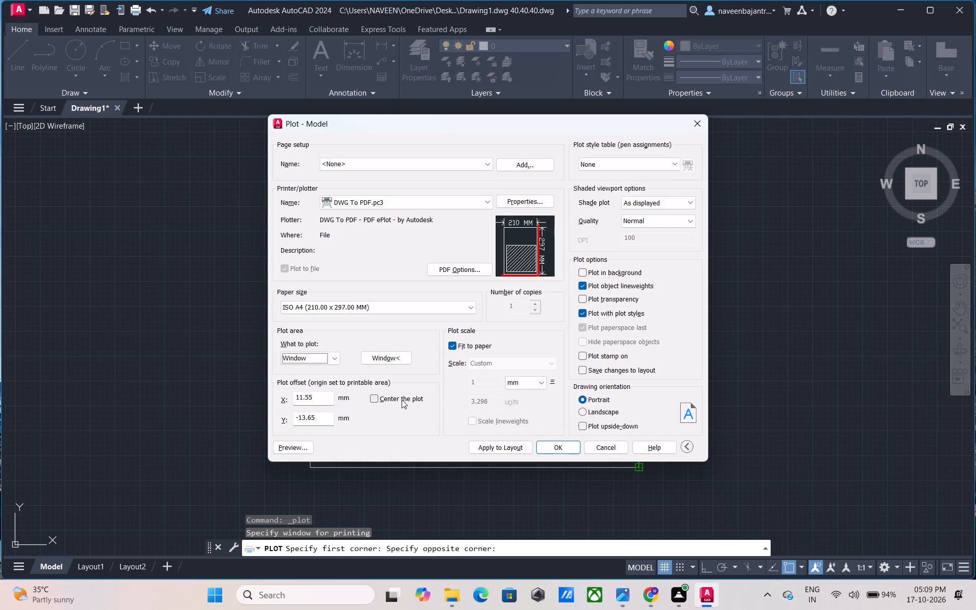
left_click(373, 397)
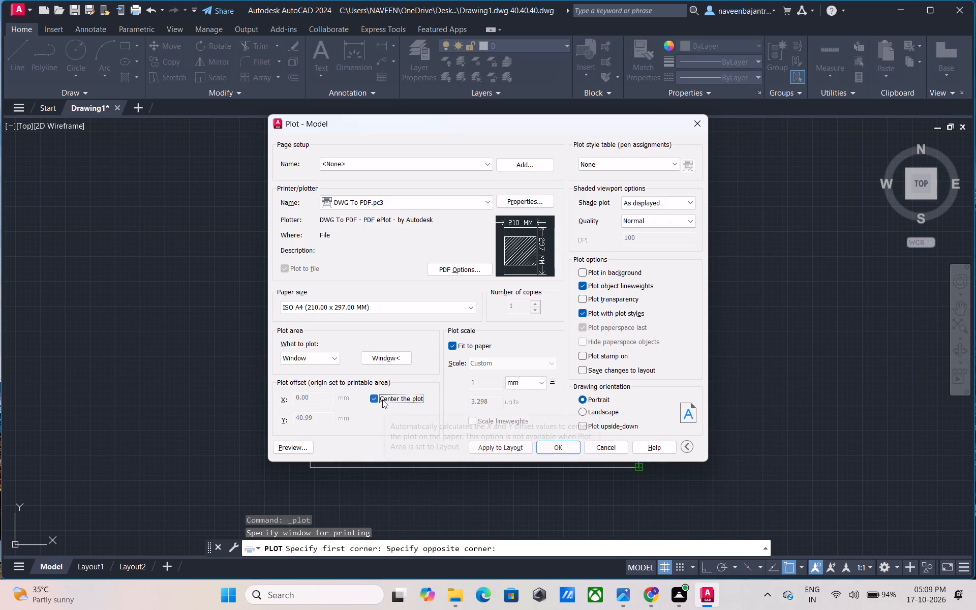
Preview the centered plot of the floor plan, and apply the plot settings to the layout.
left_click(300, 444)
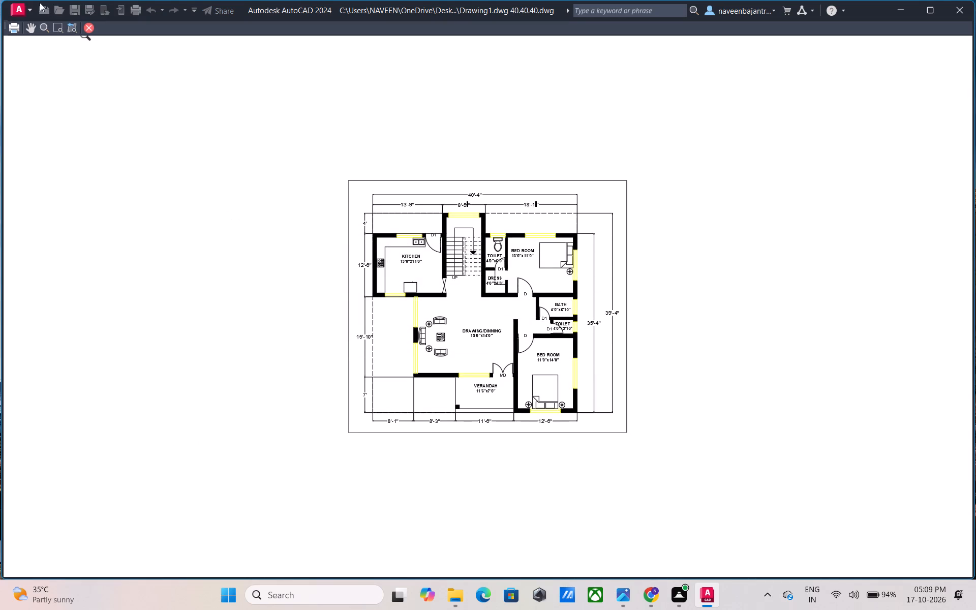
left_click(90, 28)
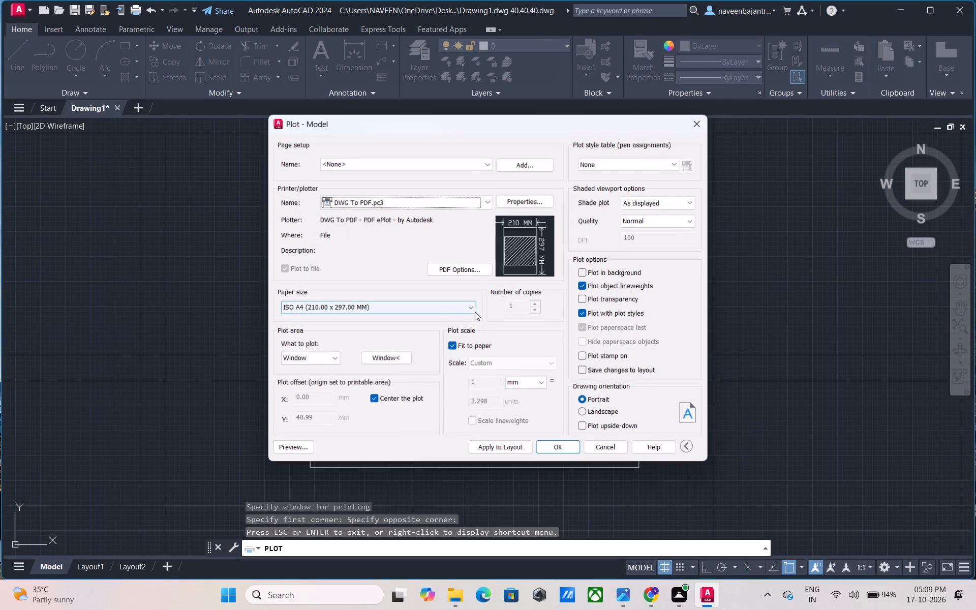
left_click(509, 446)
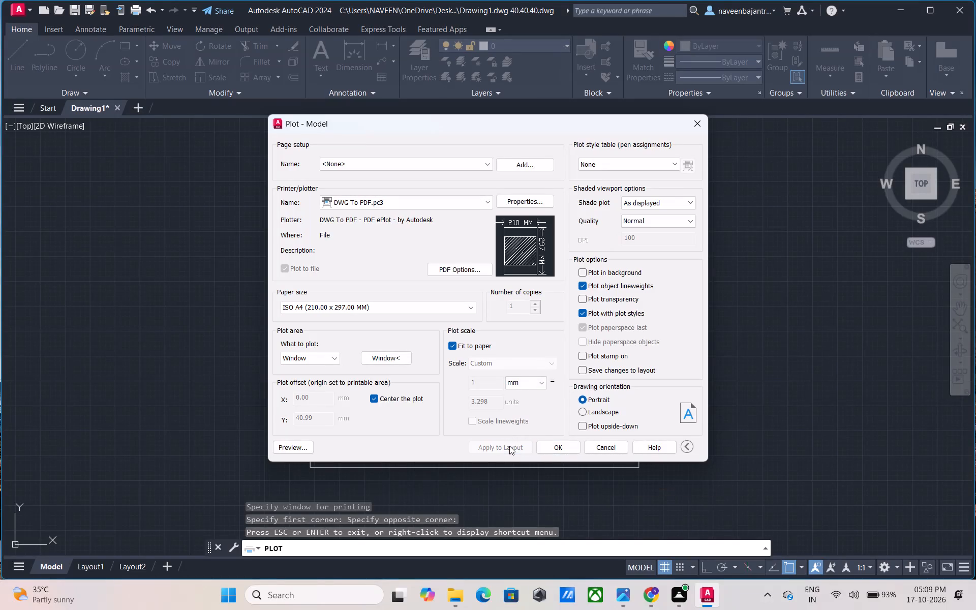
Plot the floor plan to "Drawing1.dwg 40.40.40-Model.pdf" in the ddddd folder on the Desktop.
left_click(545, 448)
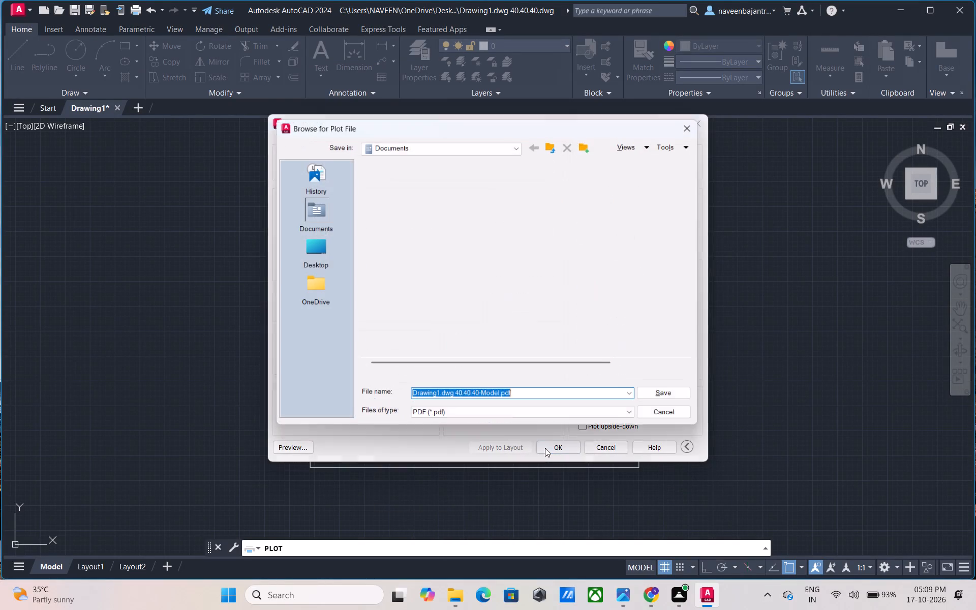
left_click(319, 250)
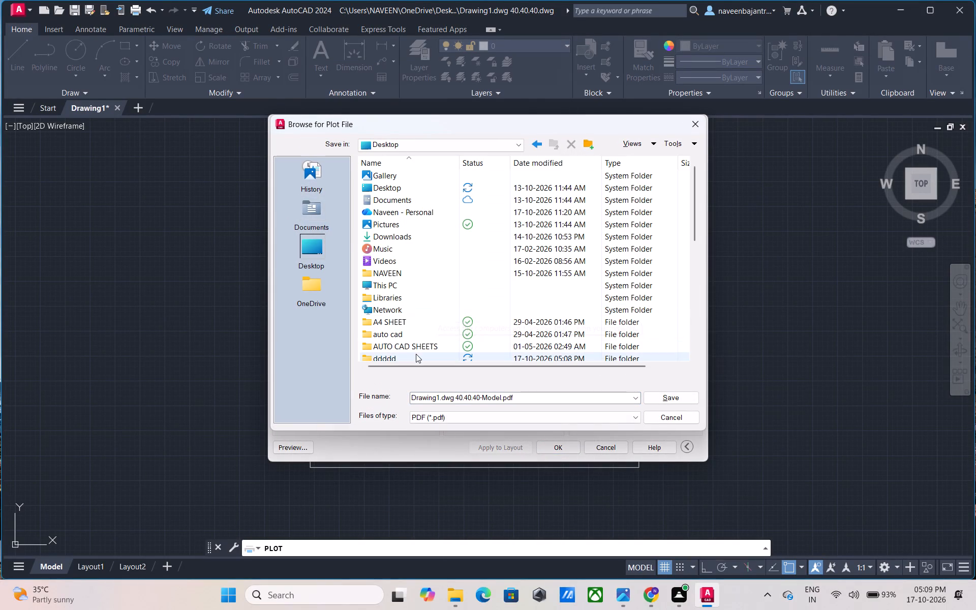
double_click(416, 354)
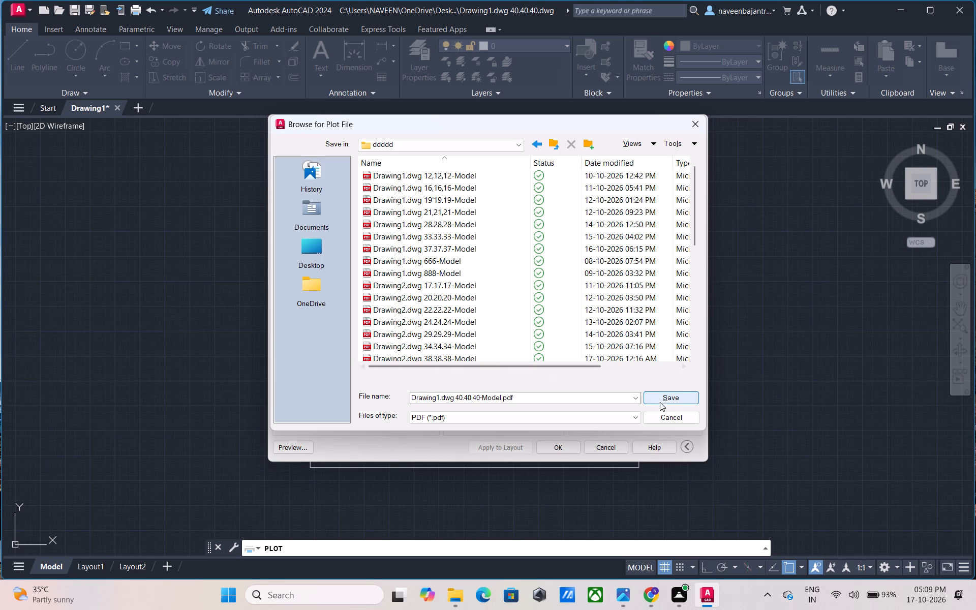
left_click(661, 397)
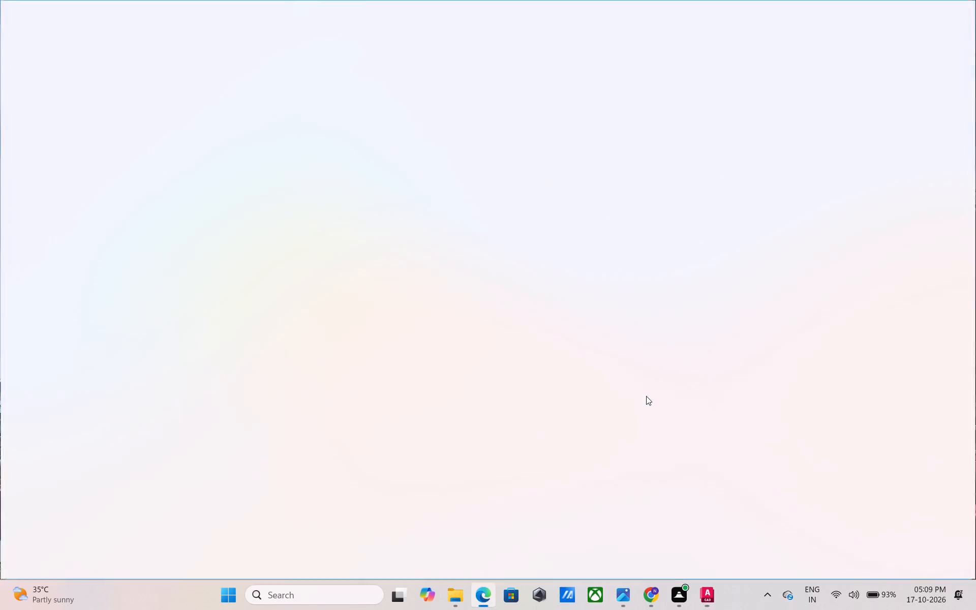
Look over the plotted floor plan PDF in Microsoft Edge and close it.
scroll(644, 378, "down", 3)
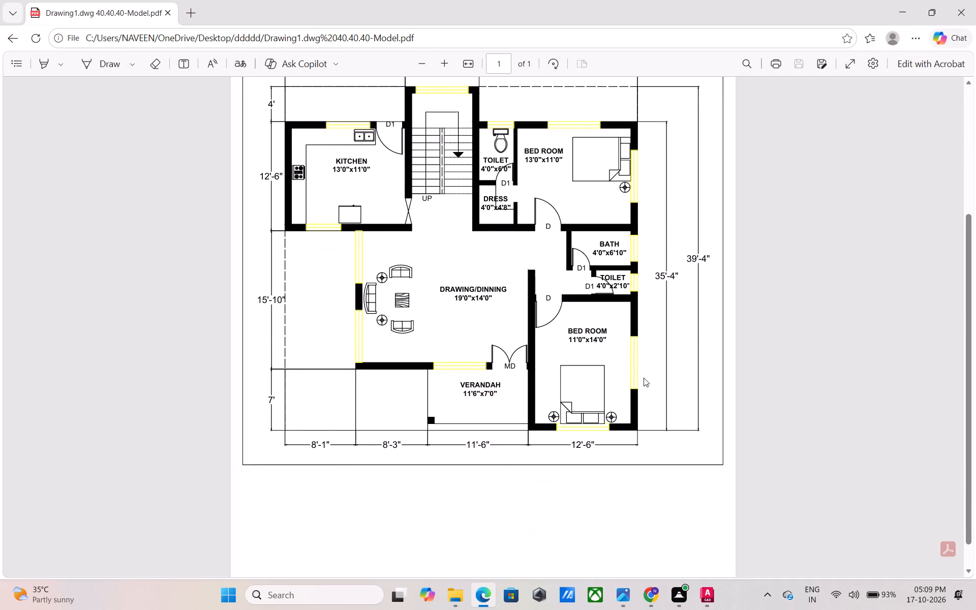
left_click(967, 19)
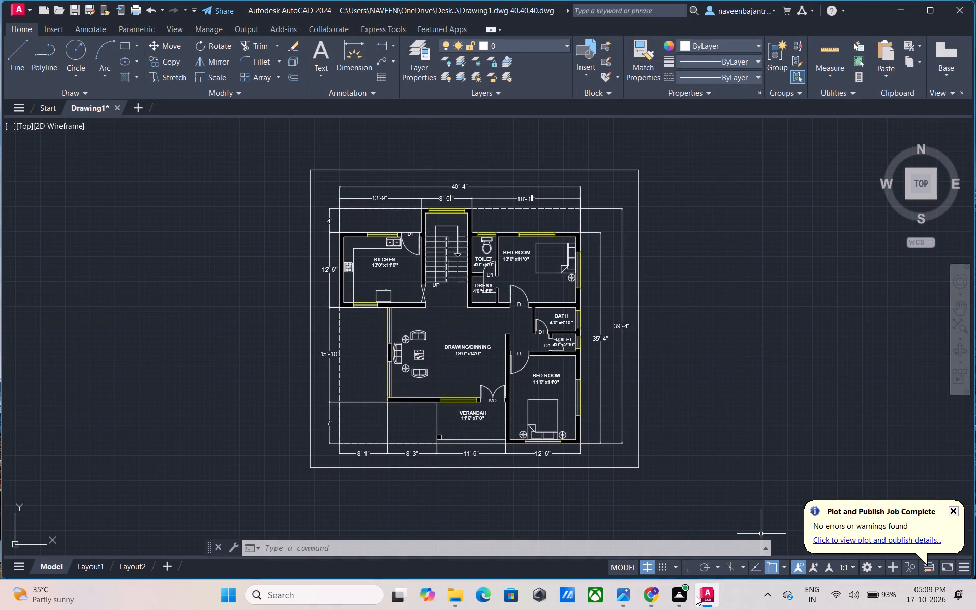